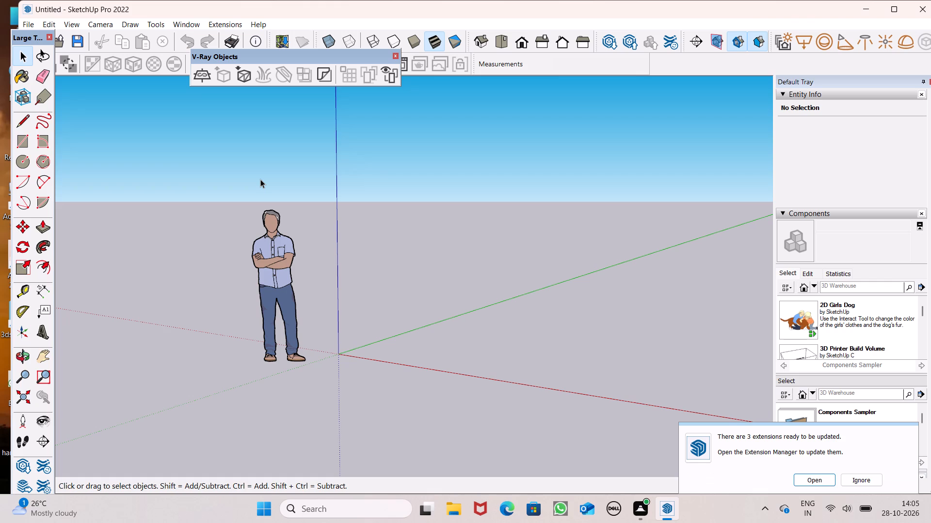
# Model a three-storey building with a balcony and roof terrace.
# Switch the model to the top view.
pyautogui.click(510, 37)
pyautogui.scroll(-3, 346, 294)
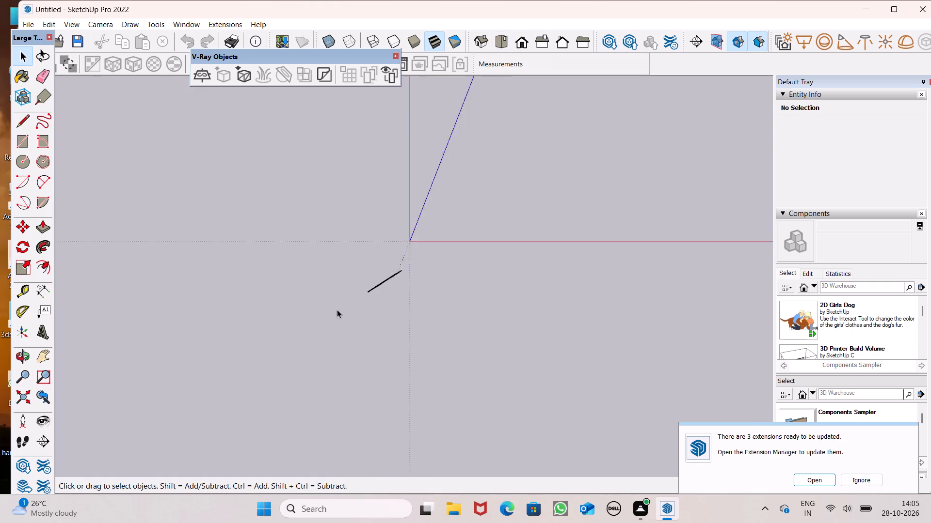
pyautogui.scroll(-20, 337, 309)
pyautogui.scroll(-7, 337, 309)
pyautogui.scroll(-5, 206, 320)
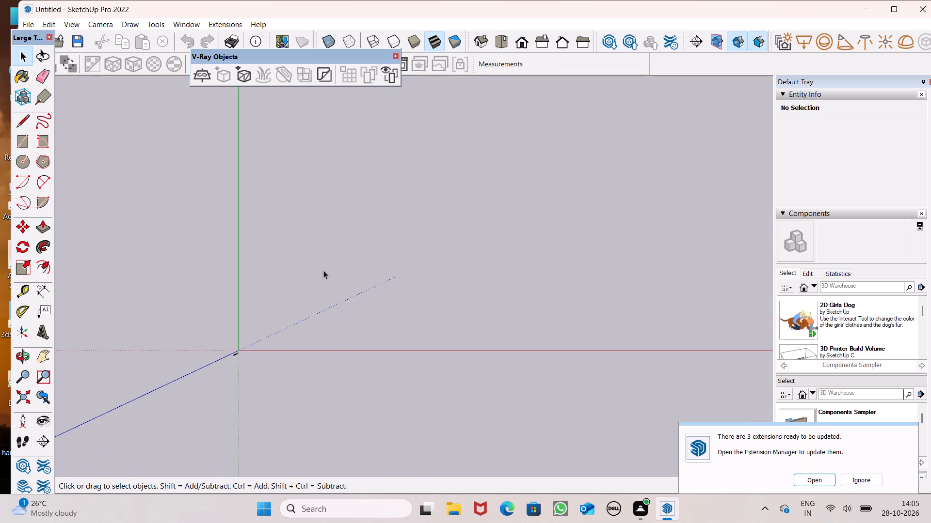
pyautogui.scroll(7, 323, 256)
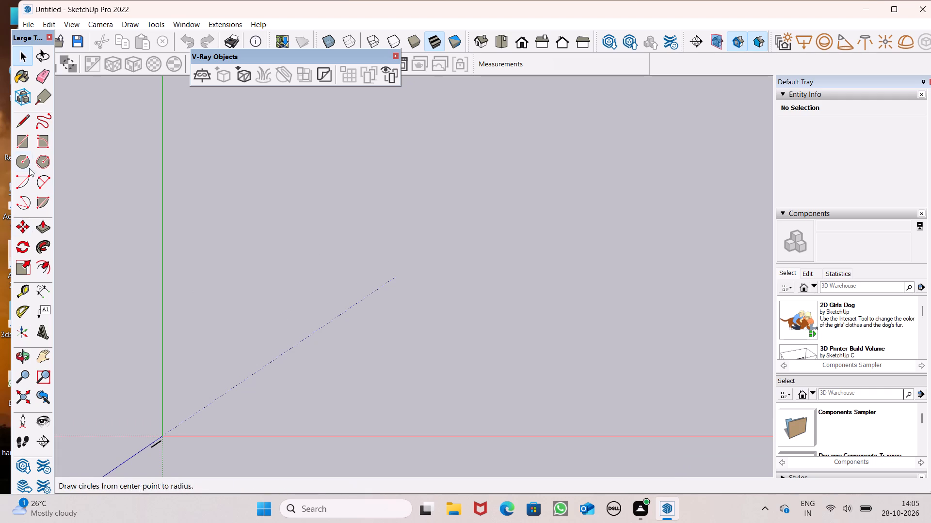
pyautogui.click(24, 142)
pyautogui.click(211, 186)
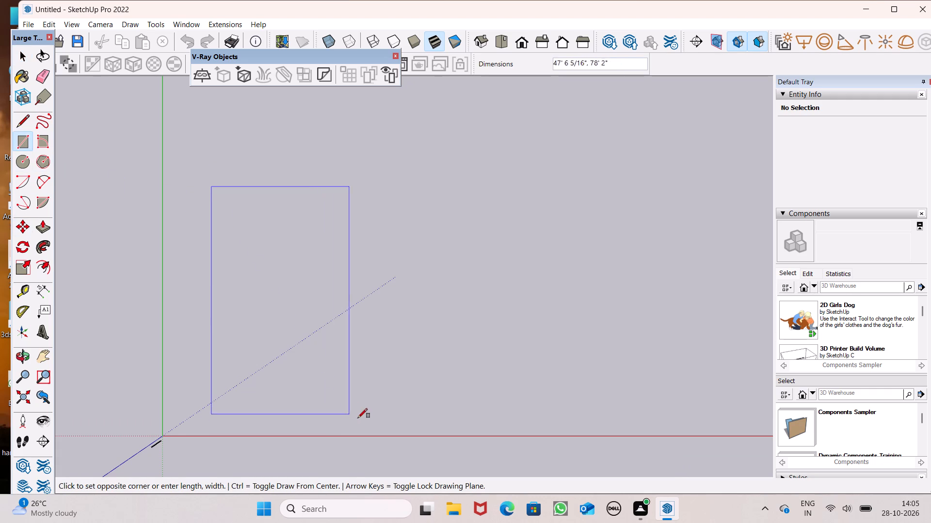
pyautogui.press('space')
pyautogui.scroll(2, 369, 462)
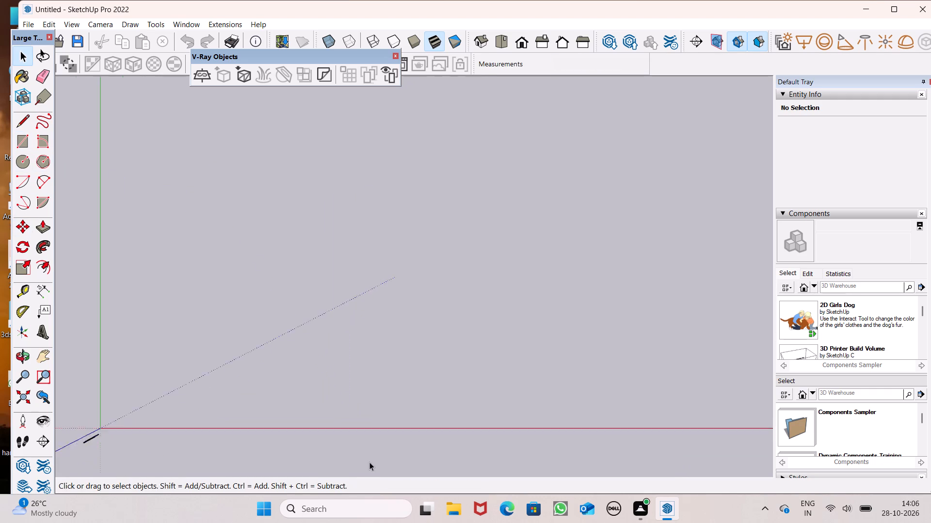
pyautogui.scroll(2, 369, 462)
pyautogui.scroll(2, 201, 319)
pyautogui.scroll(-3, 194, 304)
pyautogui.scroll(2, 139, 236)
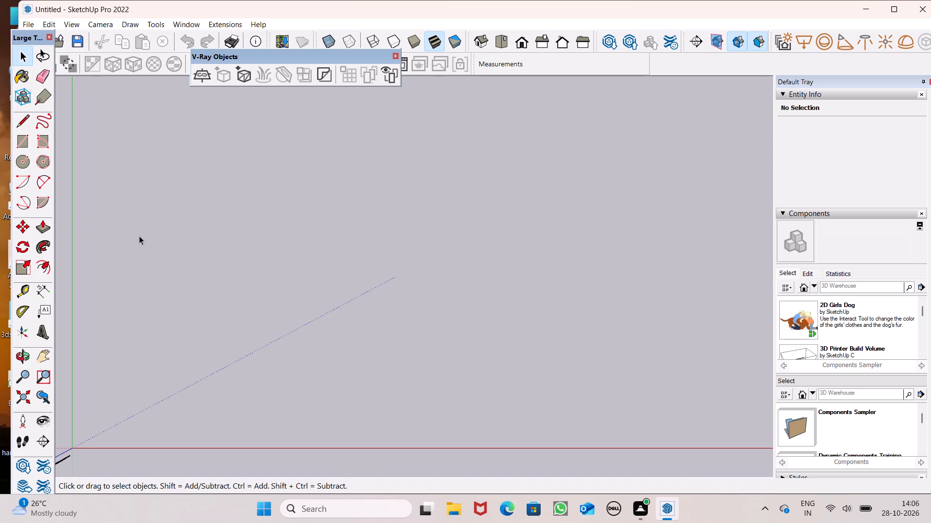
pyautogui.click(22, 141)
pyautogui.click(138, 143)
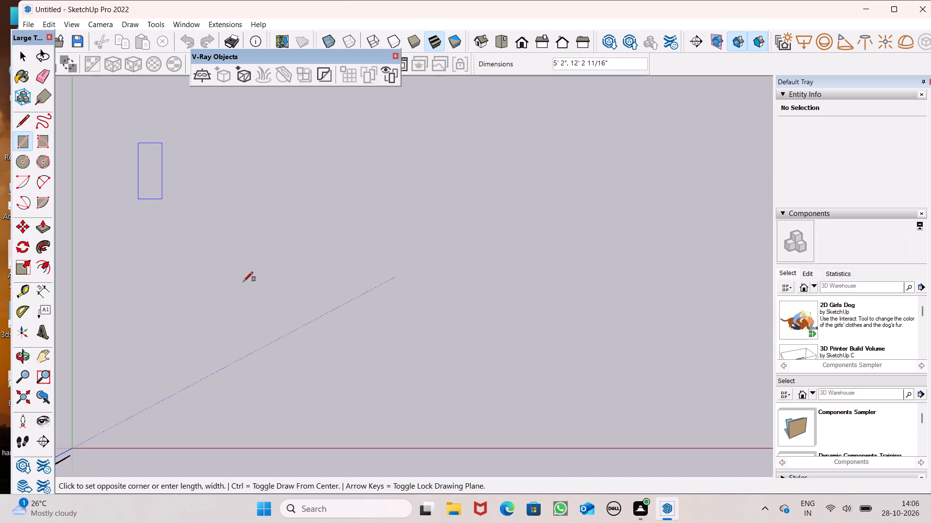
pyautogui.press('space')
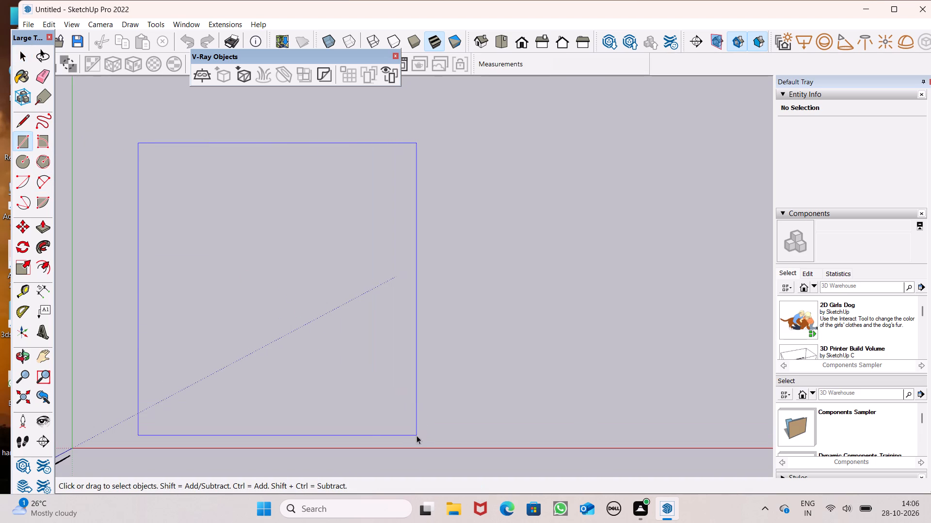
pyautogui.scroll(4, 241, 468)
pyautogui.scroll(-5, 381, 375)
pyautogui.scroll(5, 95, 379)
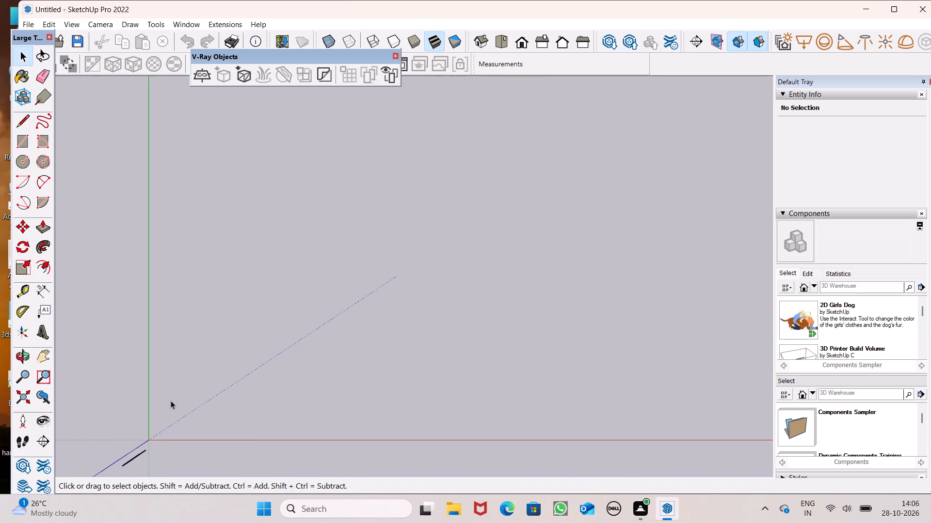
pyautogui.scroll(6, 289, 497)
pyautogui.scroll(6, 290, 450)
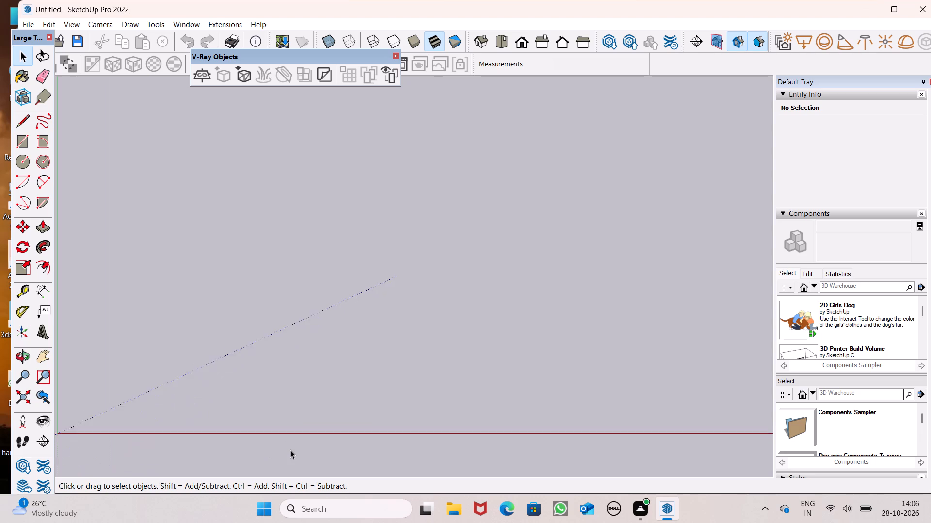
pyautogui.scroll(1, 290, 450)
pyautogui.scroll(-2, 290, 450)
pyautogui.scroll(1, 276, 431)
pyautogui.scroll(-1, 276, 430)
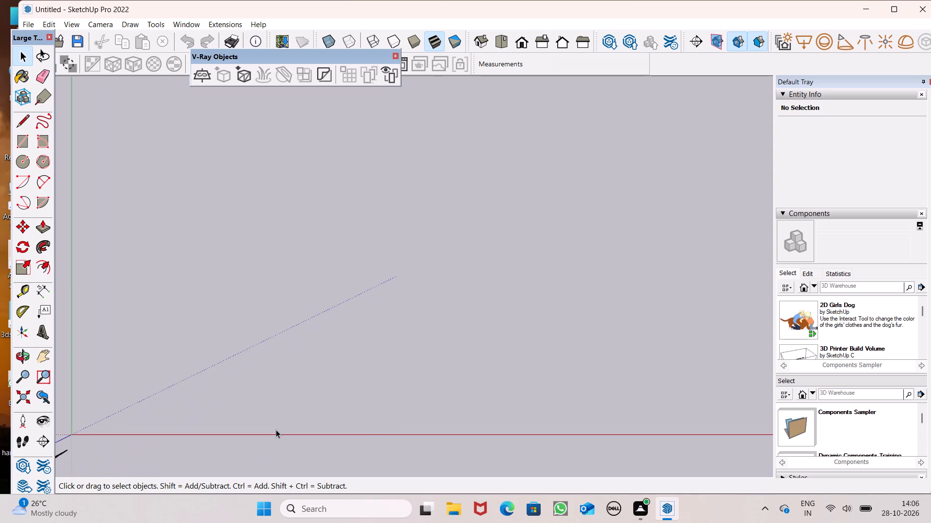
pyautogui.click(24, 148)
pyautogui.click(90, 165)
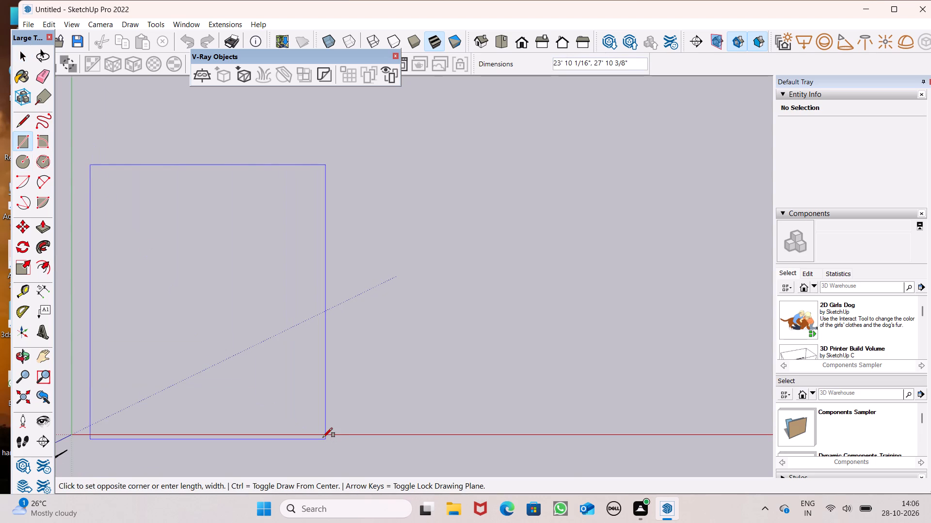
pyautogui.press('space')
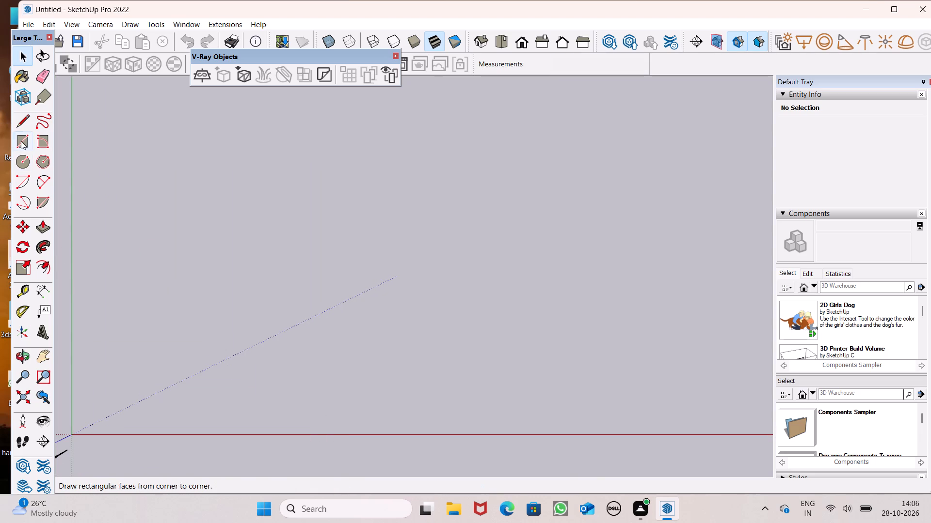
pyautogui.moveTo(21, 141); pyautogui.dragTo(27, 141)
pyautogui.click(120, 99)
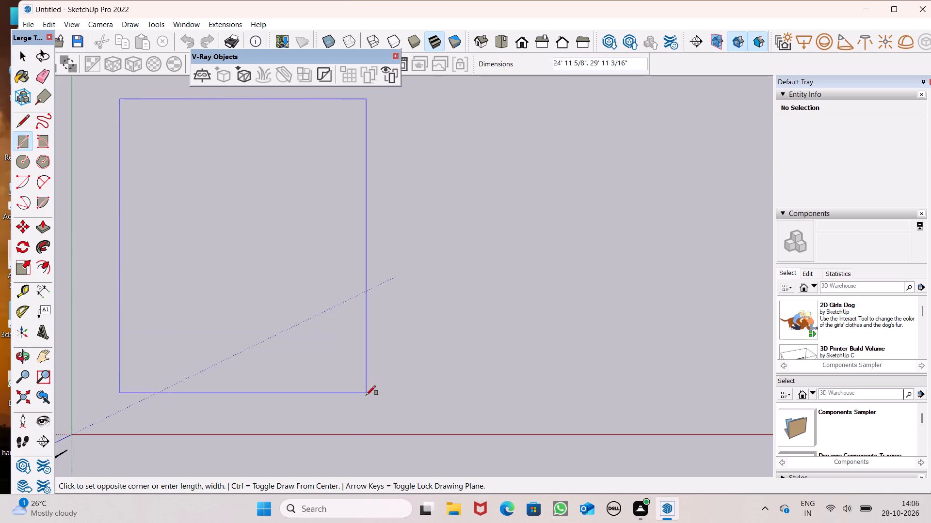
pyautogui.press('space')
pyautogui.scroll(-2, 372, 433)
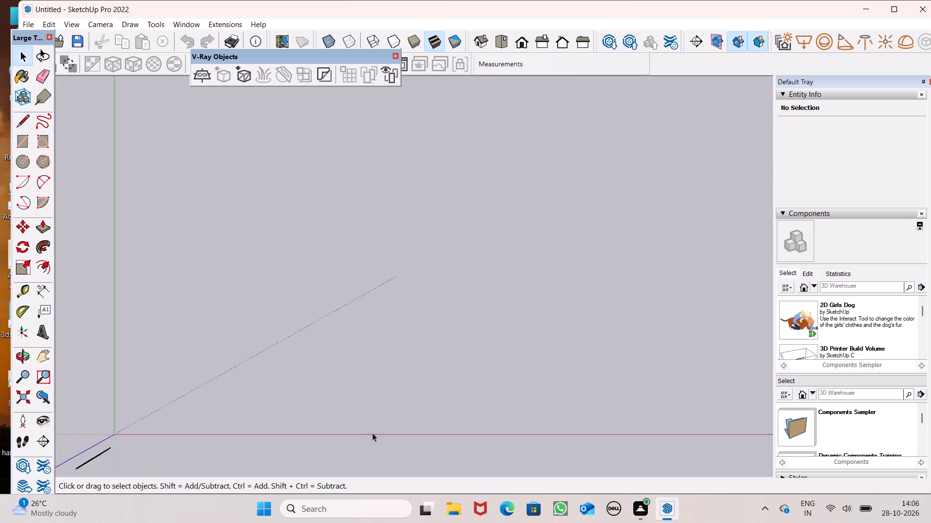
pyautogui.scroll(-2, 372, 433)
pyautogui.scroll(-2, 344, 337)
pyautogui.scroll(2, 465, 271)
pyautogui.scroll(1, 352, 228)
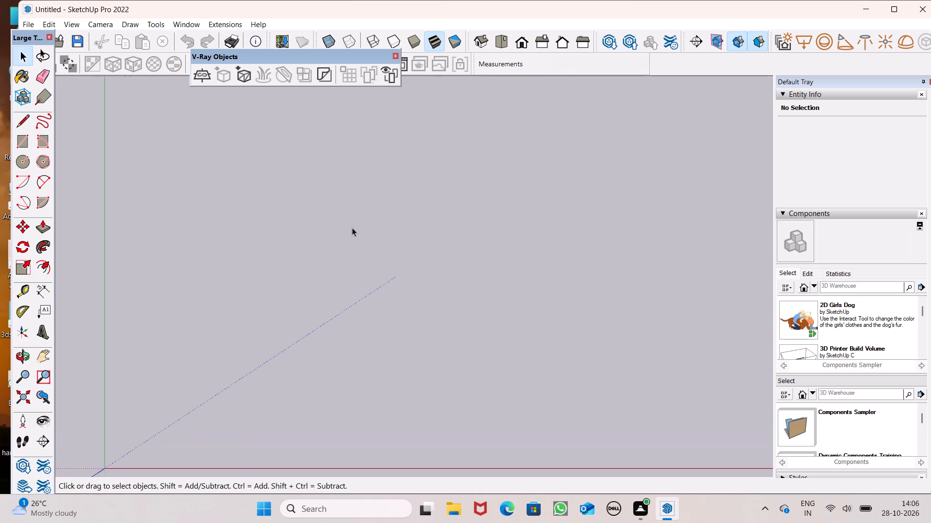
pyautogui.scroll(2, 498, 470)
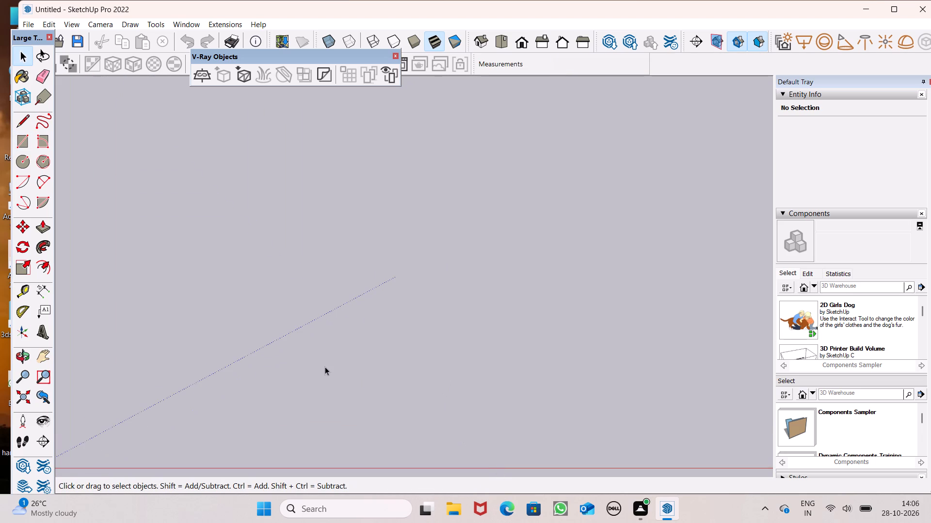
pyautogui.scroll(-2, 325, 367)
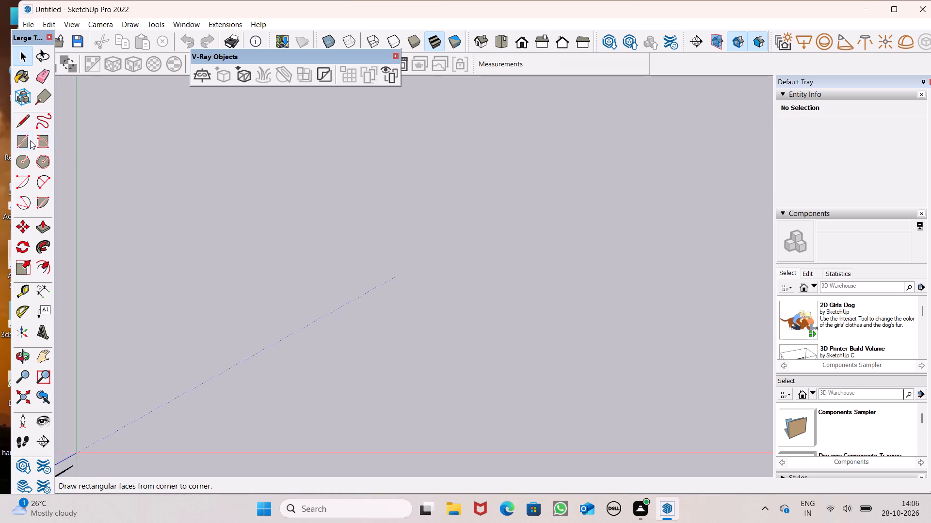
# Draw a 30' by 35' rectangle on the ground plane near the axes origin.
pyautogui.click(29, 141)
pyautogui.click(138, 110)
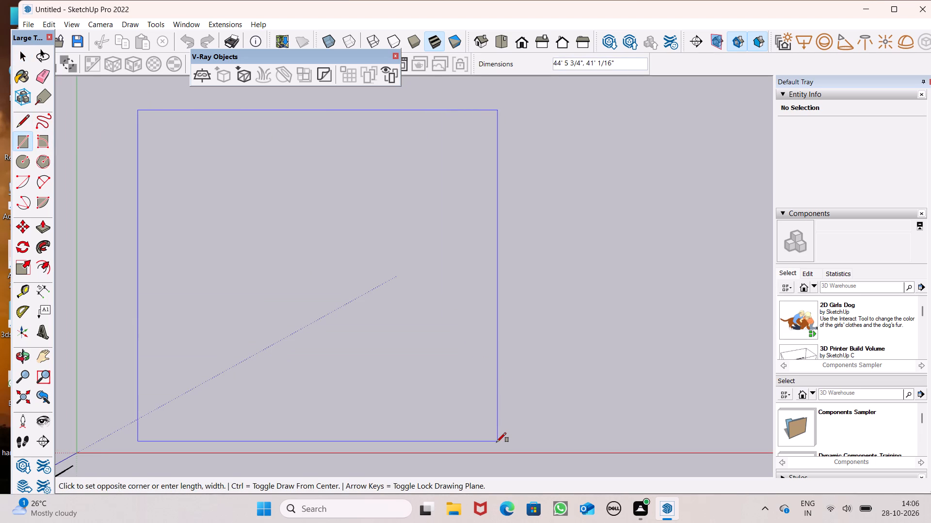
pyautogui.press('3')
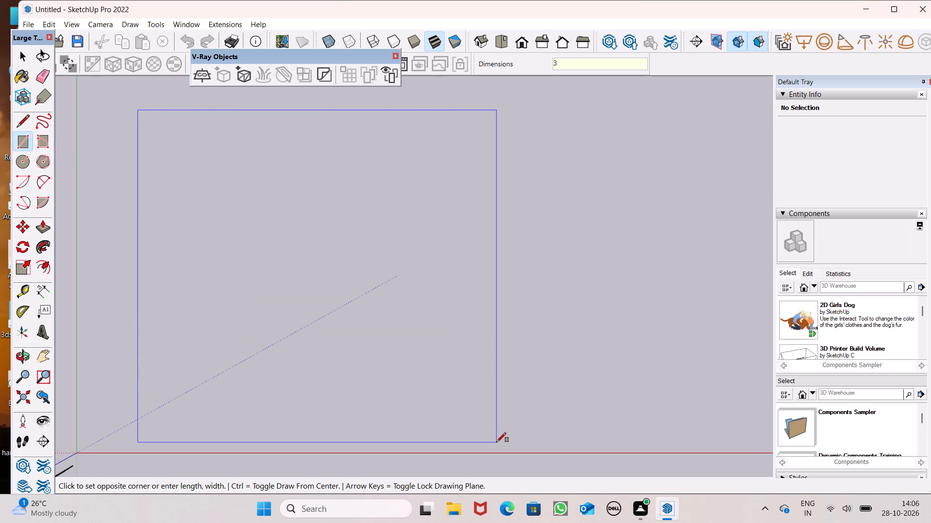
pyautogui.press('0')
pyautogui.press(',')
pyautogui.press('BackSpace')
pyautogui.write("',35'")
pyautogui.press('Return')
pyautogui.press('space')
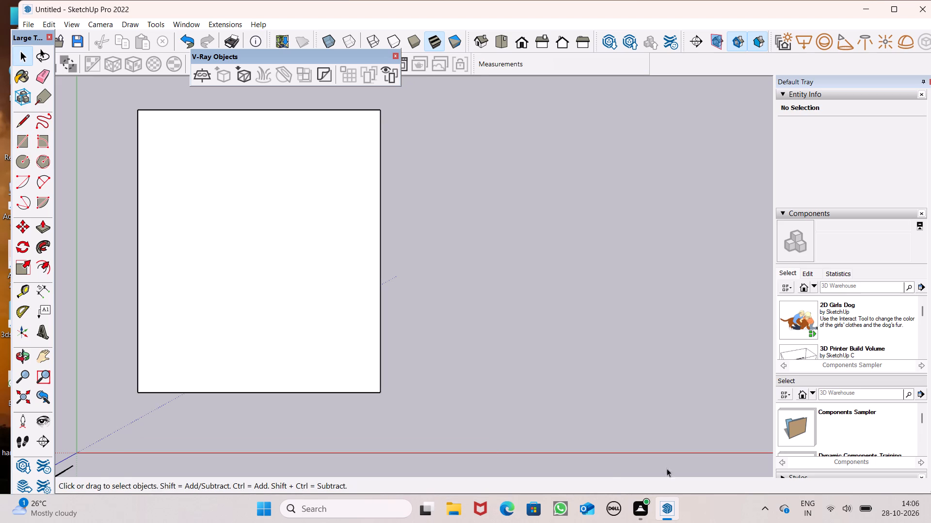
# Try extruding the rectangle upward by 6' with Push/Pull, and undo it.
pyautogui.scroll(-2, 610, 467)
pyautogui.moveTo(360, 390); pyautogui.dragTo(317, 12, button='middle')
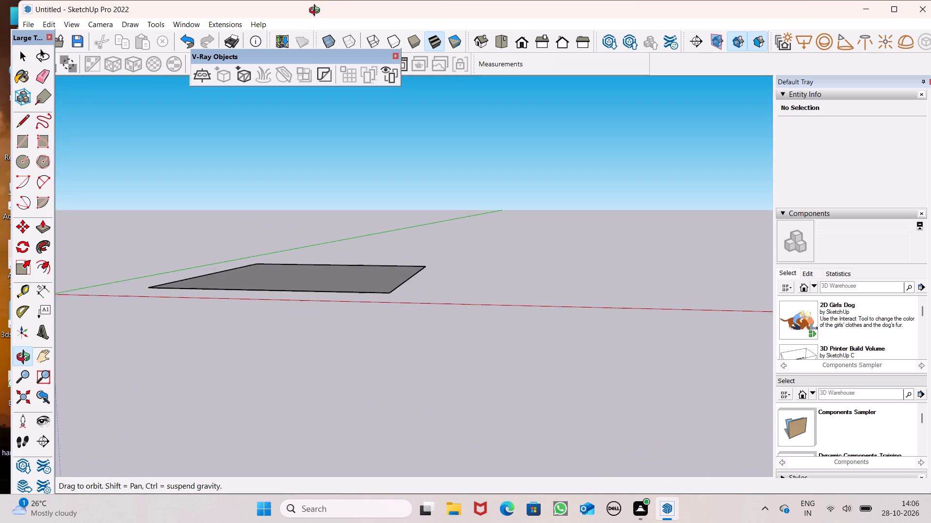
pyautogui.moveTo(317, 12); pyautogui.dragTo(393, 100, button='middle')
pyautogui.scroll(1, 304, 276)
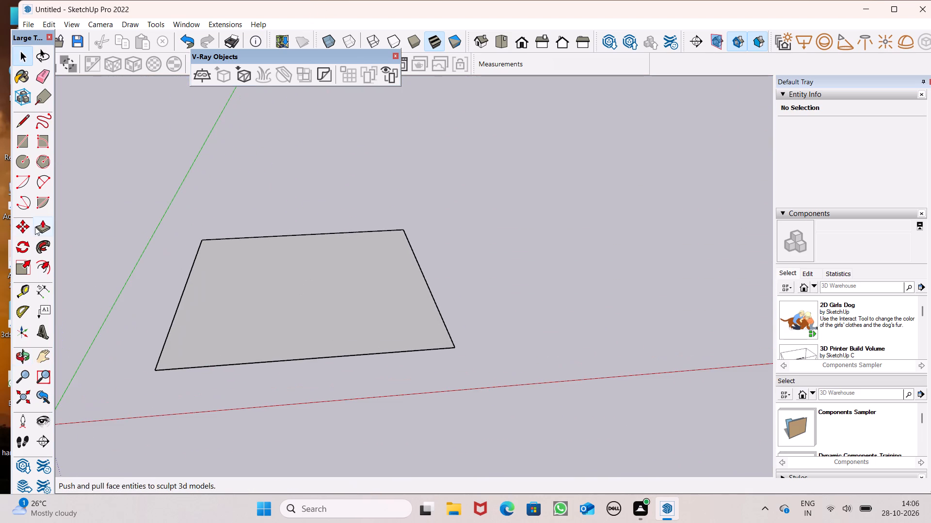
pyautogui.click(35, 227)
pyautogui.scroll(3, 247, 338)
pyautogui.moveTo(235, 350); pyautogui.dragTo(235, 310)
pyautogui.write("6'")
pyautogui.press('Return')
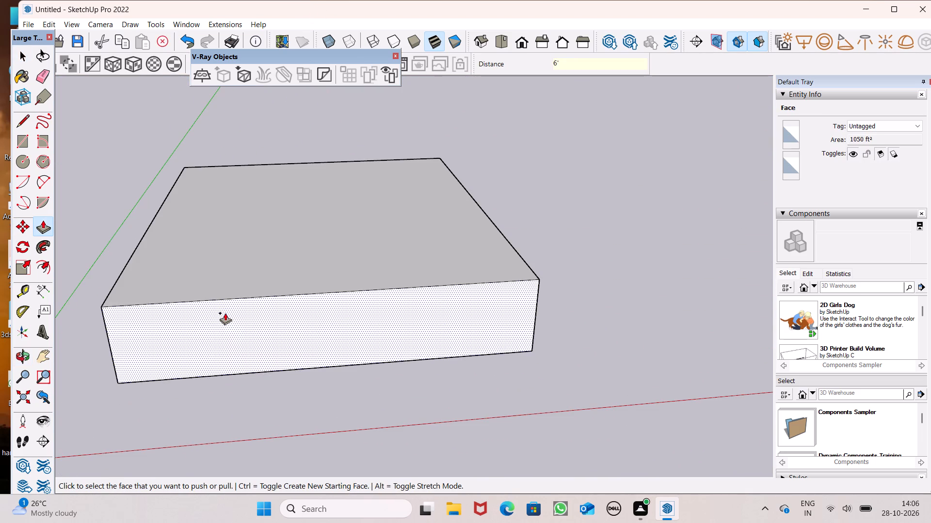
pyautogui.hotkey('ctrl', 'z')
# Extrude the rectangle upward by 6" with Push/Pull to form a base slab.
pyautogui.moveTo(227, 344); pyautogui.dragTo(227, 235)
pyautogui.press('6')
pyautogui.hotkey('shift', '"')
pyautogui.press('Return')
pyautogui.press('space')
# Return to the top view and offset the slab's top face outline inward by 9".
pyautogui.scroll(-4, 212, 257)
pyautogui.moveTo(302, 258); pyautogui.dragTo(285, 484, button='middle')
pyautogui.scroll(1, 291, 508)
pyautogui.scroll(-2, 289, 119)
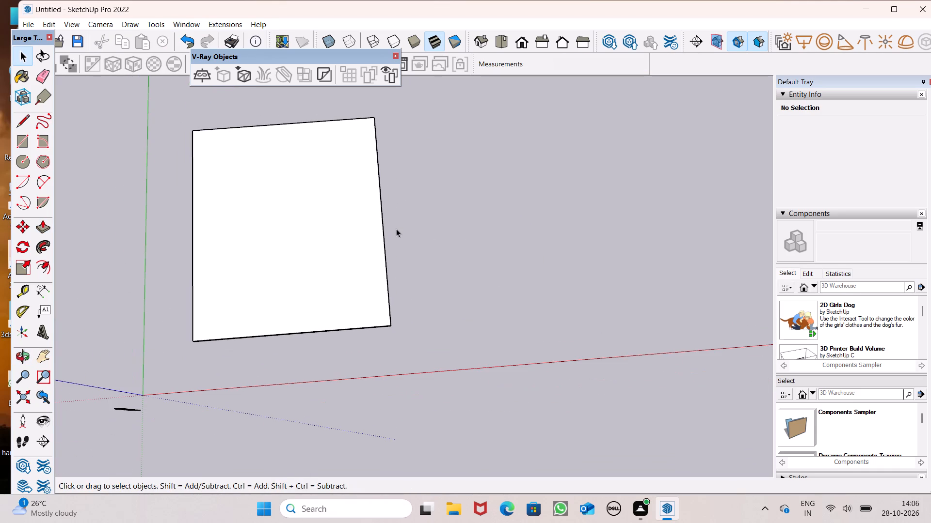
pyautogui.scroll(-1, 396, 229)
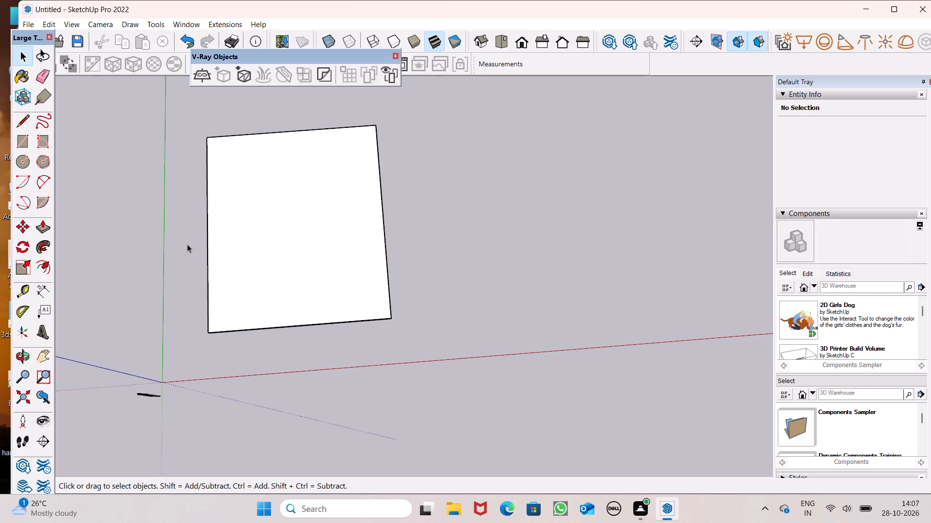
pyautogui.click(49, 268)
pyautogui.click(497, 42)
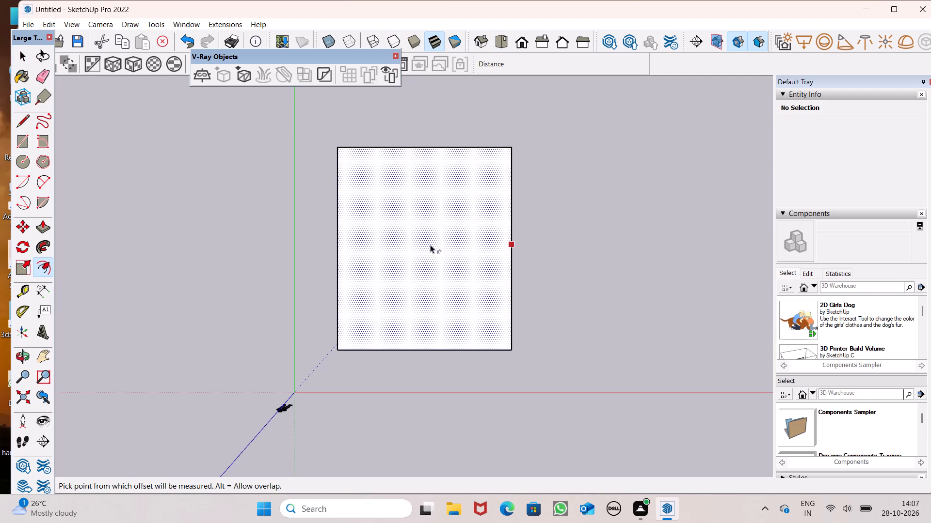
pyautogui.scroll(1, 431, 246)
pyautogui.moveTo(401, 180); pyautogui.dragTo(399, 185)
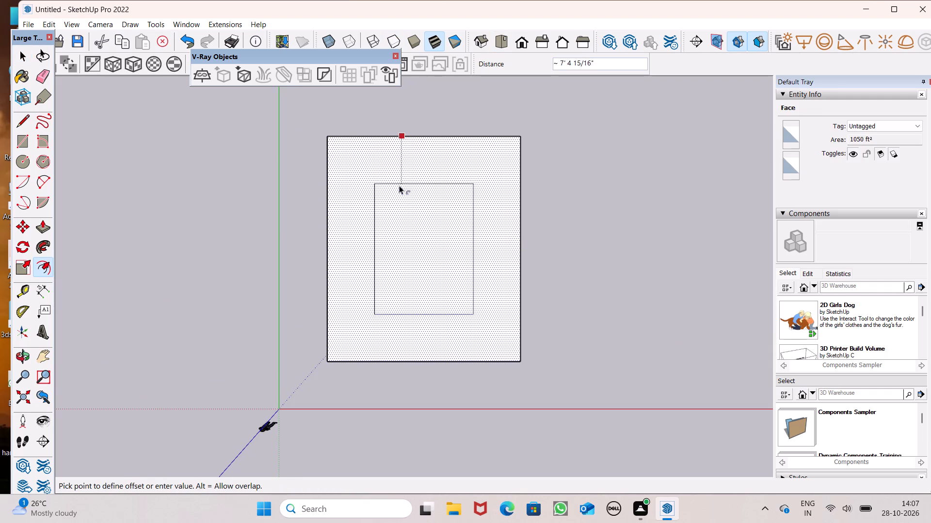
pyautogui.moveTo(399, 185); pyautogui.dragTo(385, 163)
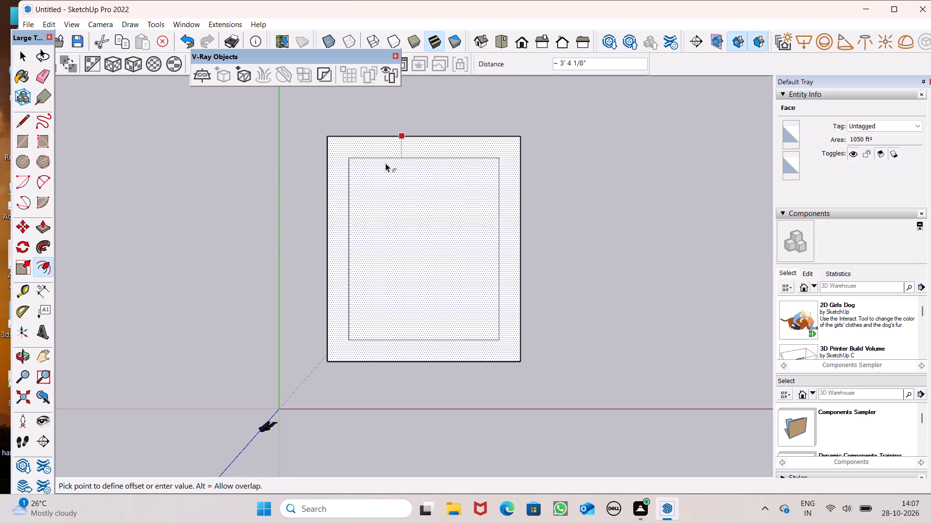
pyautogui.moveTo(385, 163); pyautogui.dragTo(380, 153)
pyautogui.press('9')
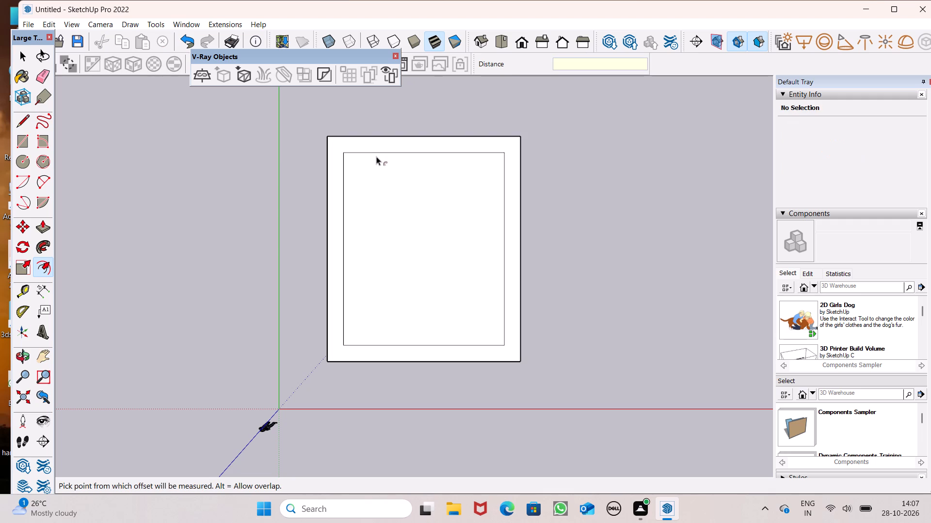
pyautogui.hotkey('shift', '"')
pyautogui.press('Return')
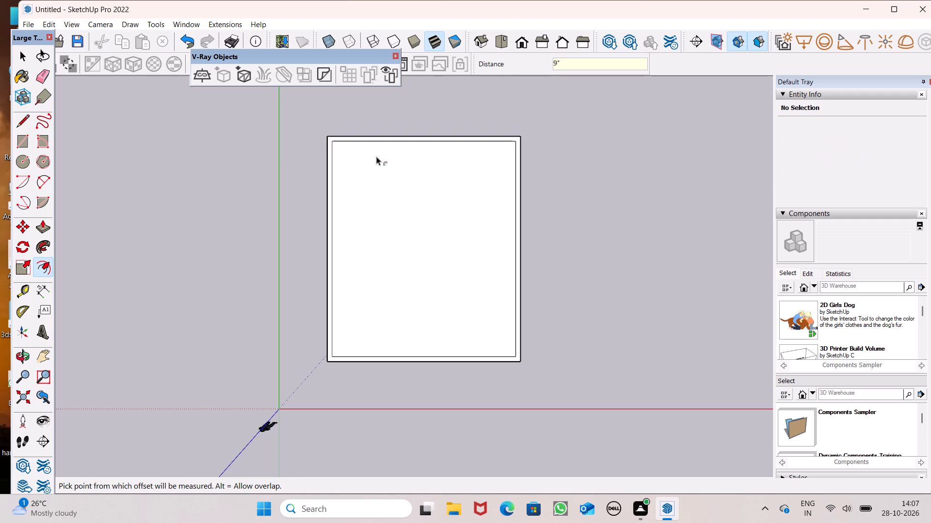
pyautogui.press('space')
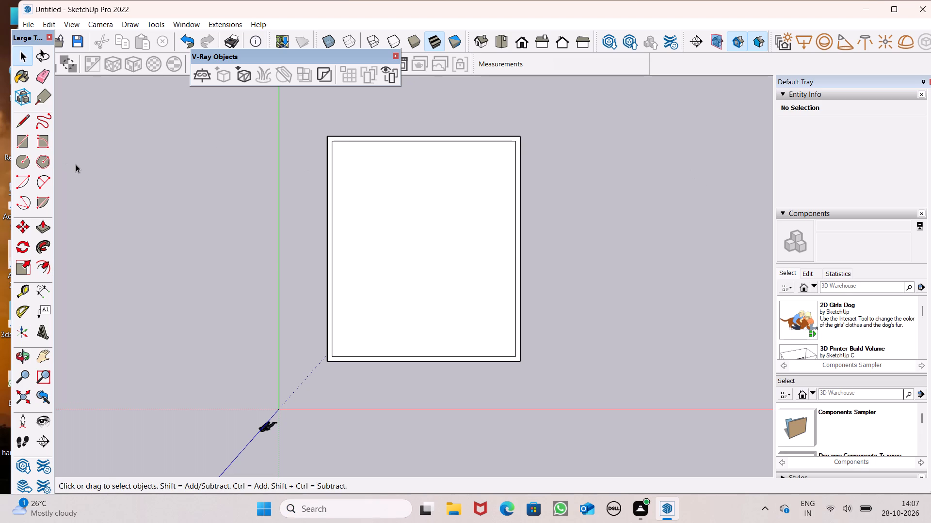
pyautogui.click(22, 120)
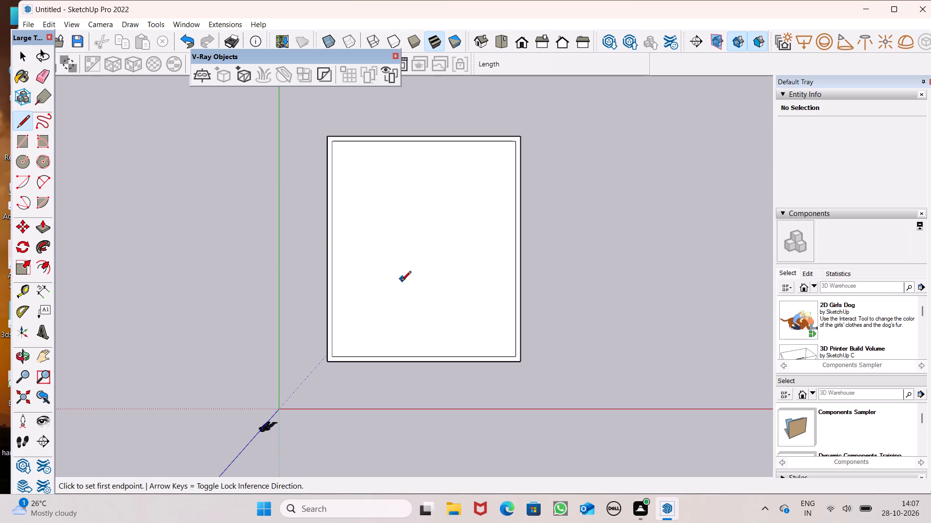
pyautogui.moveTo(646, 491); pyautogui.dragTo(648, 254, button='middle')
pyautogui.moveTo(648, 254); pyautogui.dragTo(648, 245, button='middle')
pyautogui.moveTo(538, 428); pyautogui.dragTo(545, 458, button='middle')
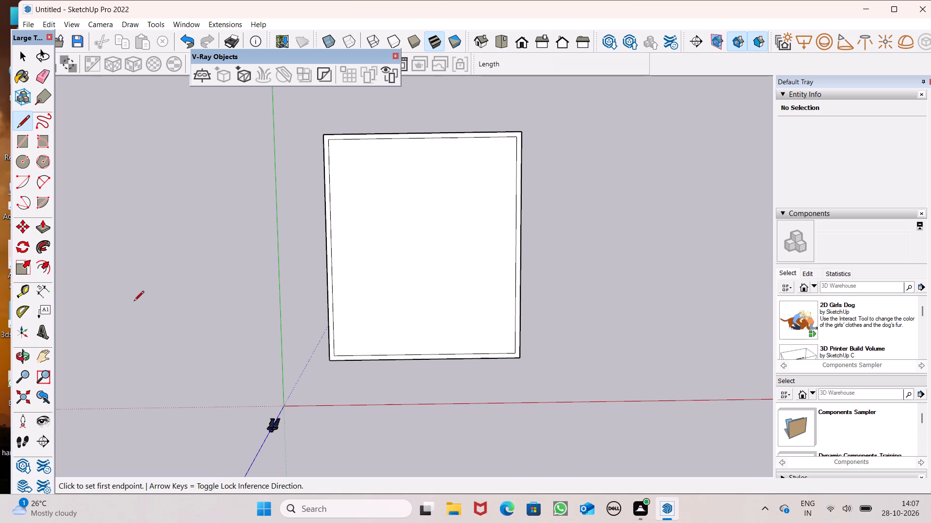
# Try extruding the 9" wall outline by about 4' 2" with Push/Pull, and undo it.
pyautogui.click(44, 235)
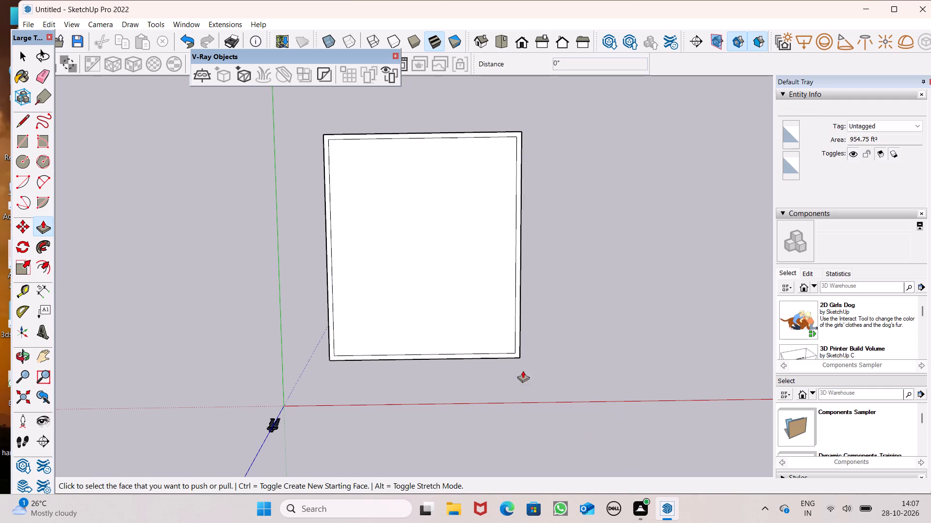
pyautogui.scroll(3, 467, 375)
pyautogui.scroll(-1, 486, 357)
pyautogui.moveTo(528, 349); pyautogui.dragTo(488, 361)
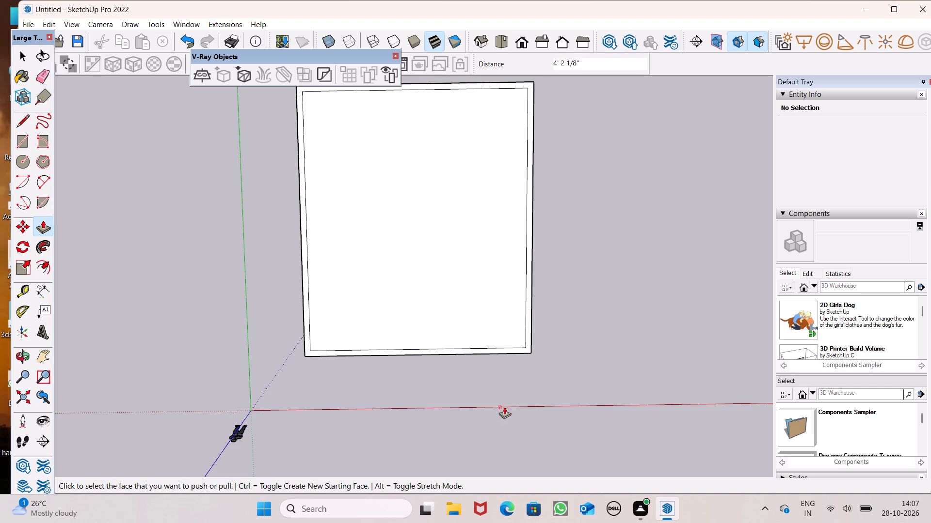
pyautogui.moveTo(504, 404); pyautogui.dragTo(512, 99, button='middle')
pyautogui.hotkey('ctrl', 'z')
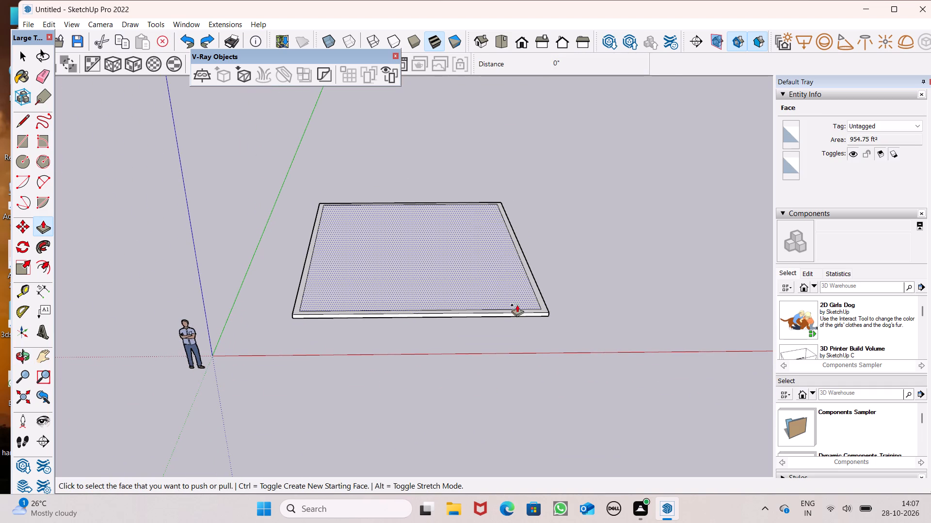
# Extrude the 9" wall outline on top of the slab upward by 3' with Push/Pull.
pyautogui.moveTo(543, 310); pyautogui.dragTo(541, 266)
pyautogui.press('3')
pyautogui.press("'")
pyautogui.press('Return')
pyautogui.scroll(-1, 508, 281)
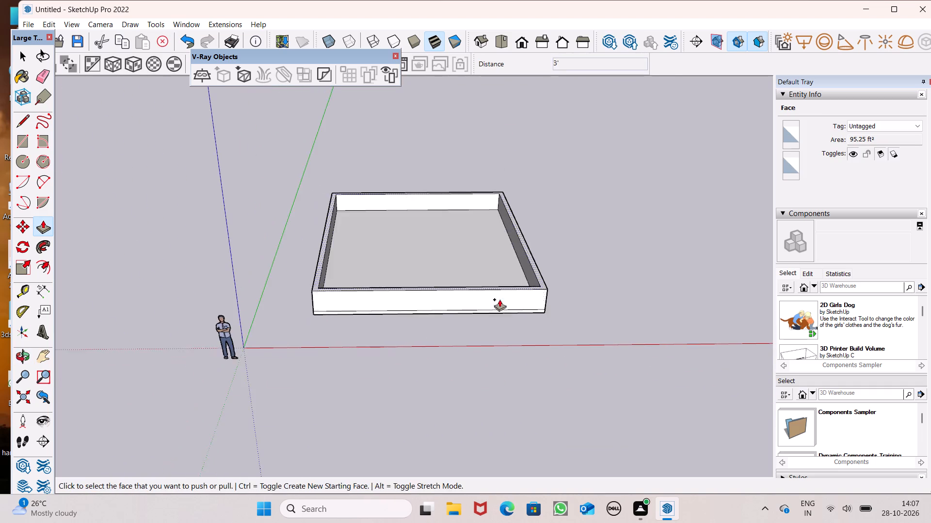
# Raise the floor face inside the walls by 3' with Push/Pull, level with the wall tops.
pyautogui.moveTo(499, 301); pyautogui.dragTo(497, 386, button='middle')
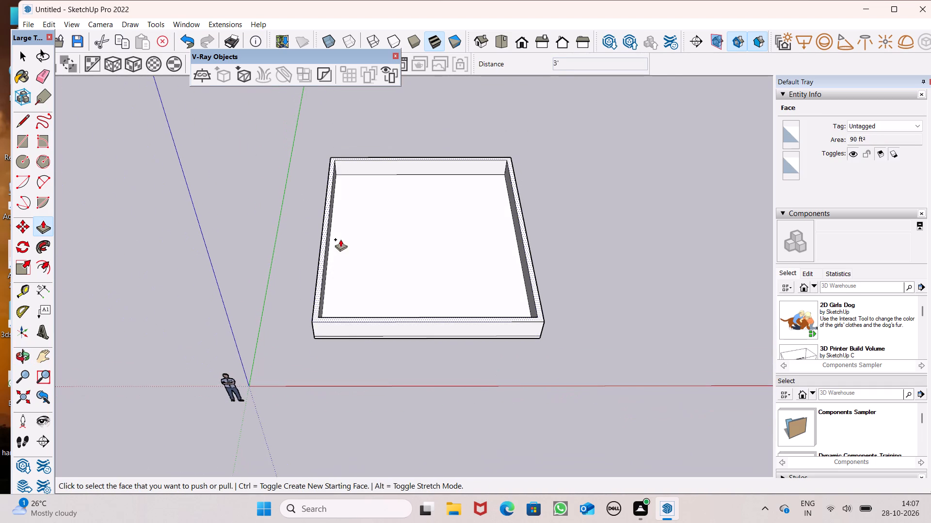
pyautogui.scroll(2, 340, 239)
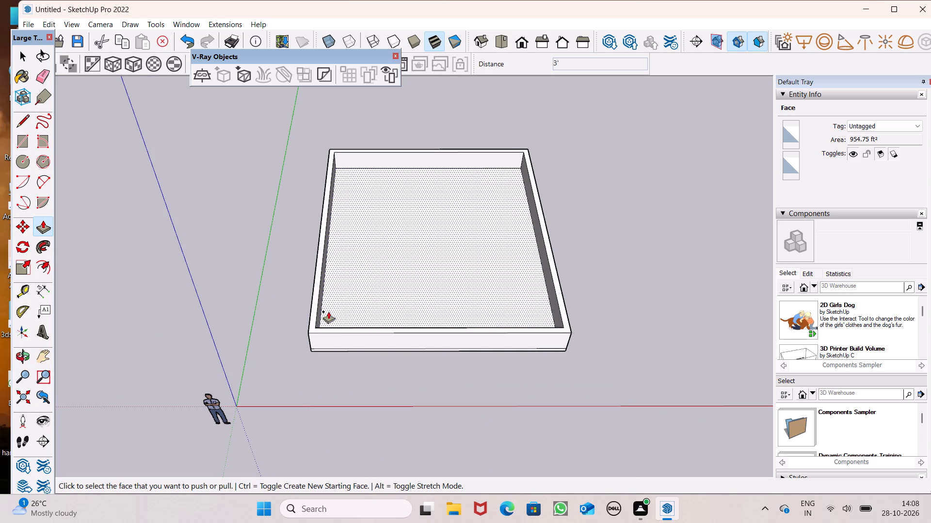
pyautogui.moveTo(326, 313); pyautogui.dragTo(358, 343)
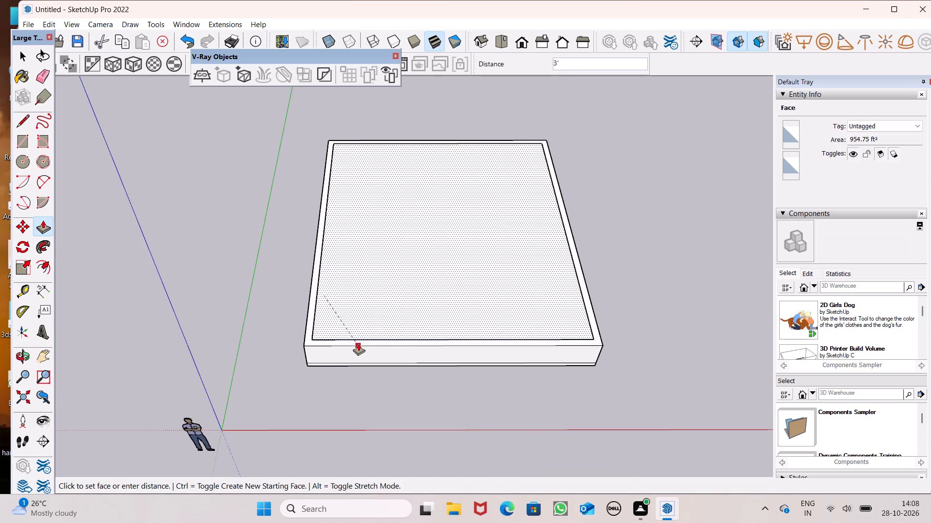
pyautogui.moveTo(358, 343); pyautogui.dragTo(359, 342)
# Examine the raised base from below, from the sides, and in the front and top views.
pyautogui.moveTo(403, 370); pyautogui.dragTo(0, 91, button='middle')
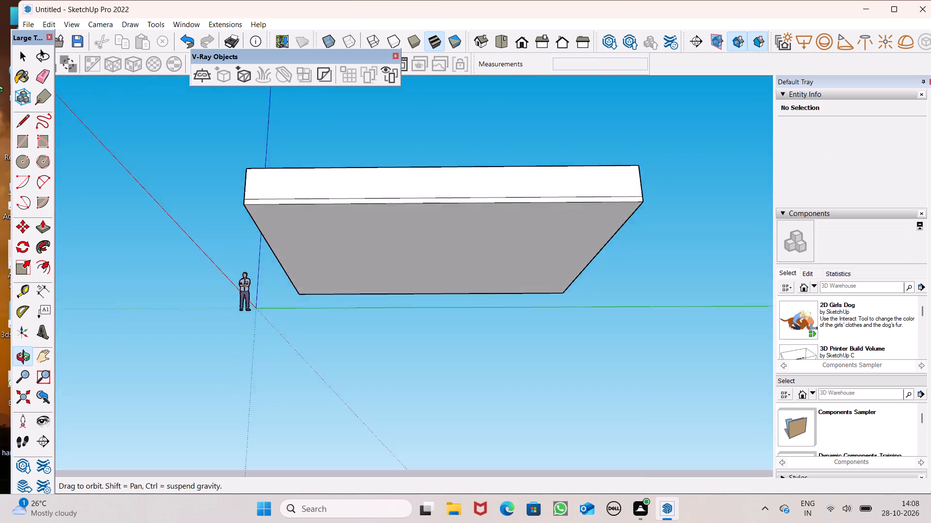
pyautogui.moveTo(0, 91); pyautogui.dragTo(0, 142, button='middle')
pyautogui.moveTo(782, 261); pyautogui.dragTo(180, 260, button='middle')
pyautogui.scroll(1, 770, 262)
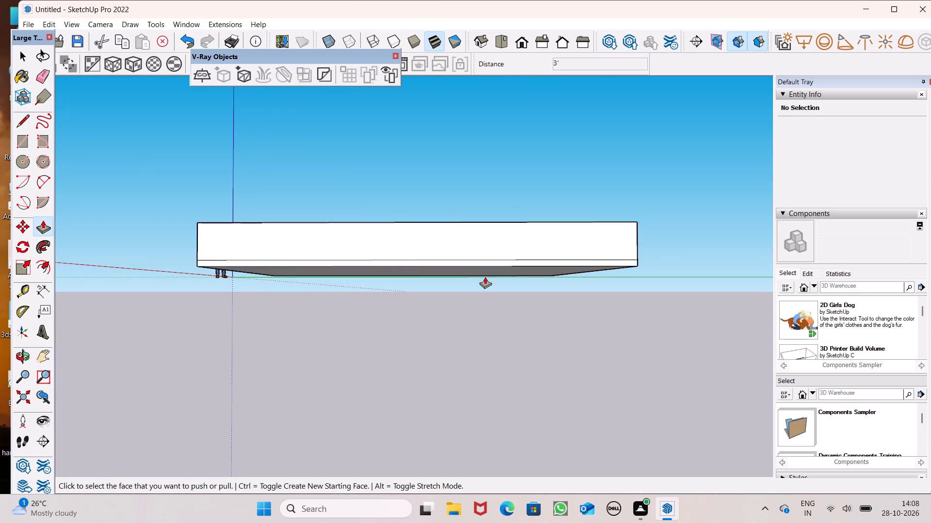
pyautogui.moveTo(483, 277); pyautogui.dragTo(930, 357, button='middle')
pyautogui.moveTo(262, 328); pyautogui.dragTo(591, 272, button='middle')
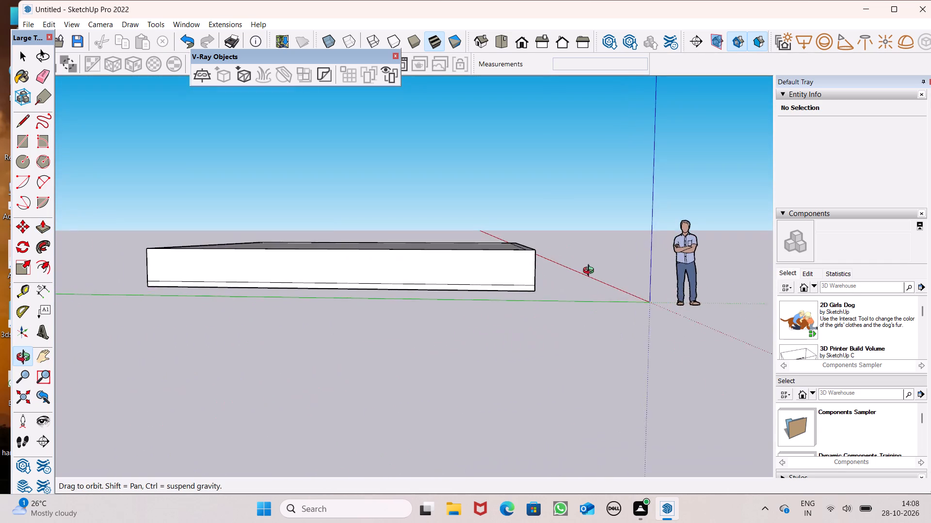
pyautogui.moveTo(591, 272); pyautogui.dragTo(240, 304, button='middle')
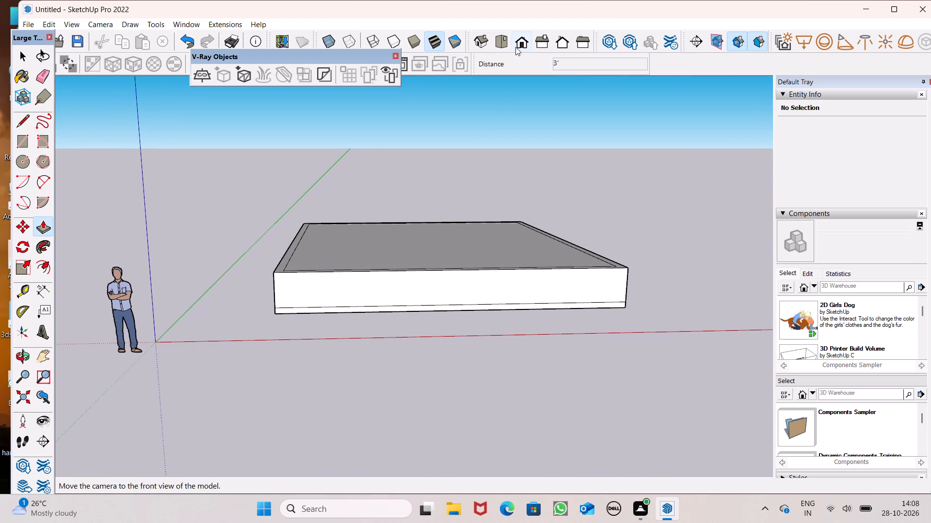
pyautogui.click(528, 43)
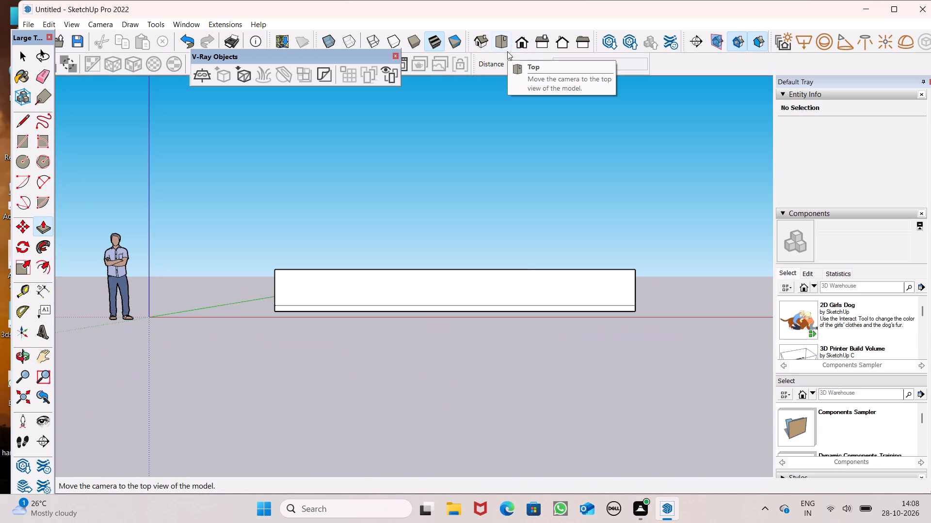
pyautogui.click(503, 47)
pyautogui.scroll(-6, 501, 217)
pyautogui.scroll(3, 518, 291)
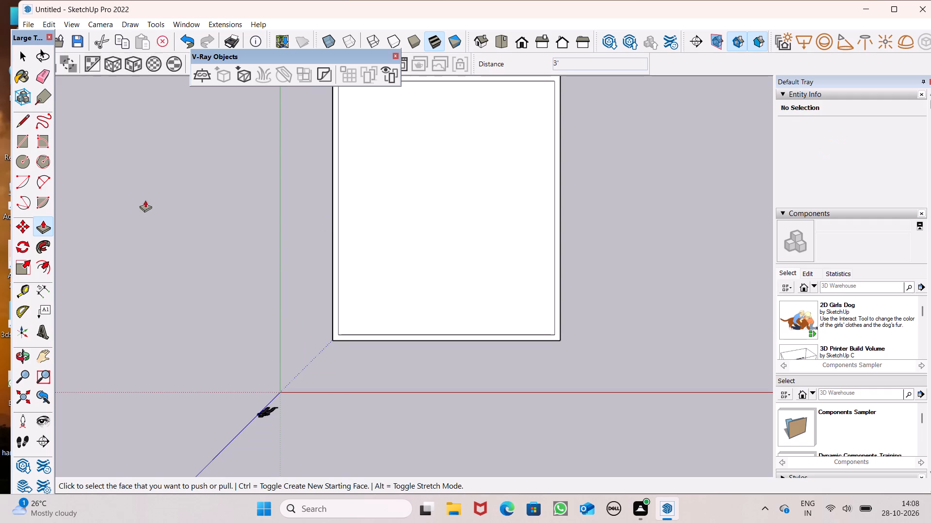
# In top view, place a guide about 15' 2" inward from the inner wall line farthest from the green axis, and another 6" beyond it.
pyautogui.click(16, 295)
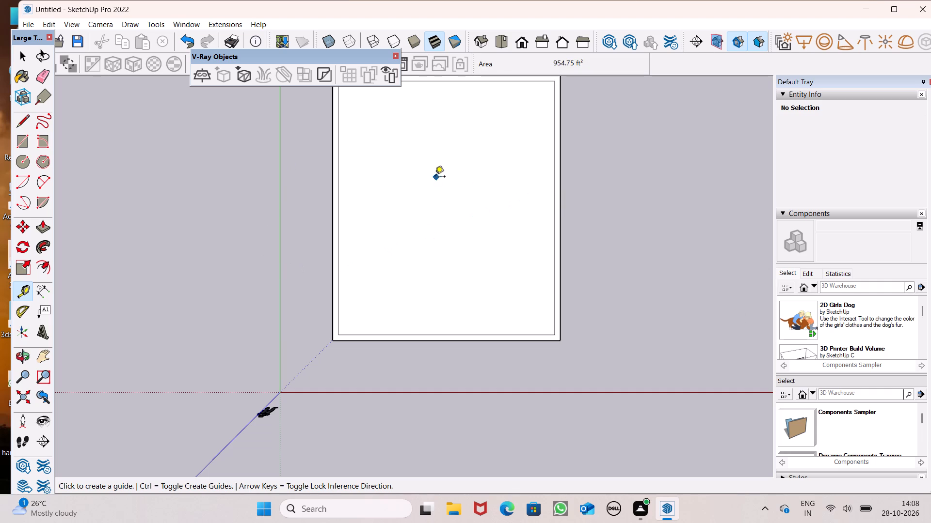
pyautogui.scroll(-1, 347, 304)
pyautogui.moveTo(363, 322); pyautogui.dragTo(347, 229, button='middle')
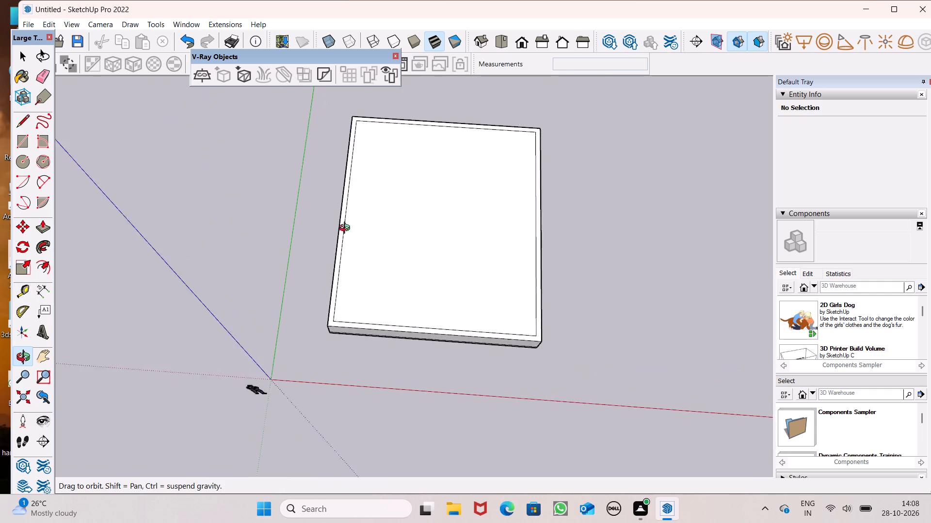
pyautogui.moveTo(347, 229); pyautogui.dragTo(295, 343, button='middle')
pyautogui.moveTo(367, 333); pyautogui.dragTo(433, 333, button='middle')
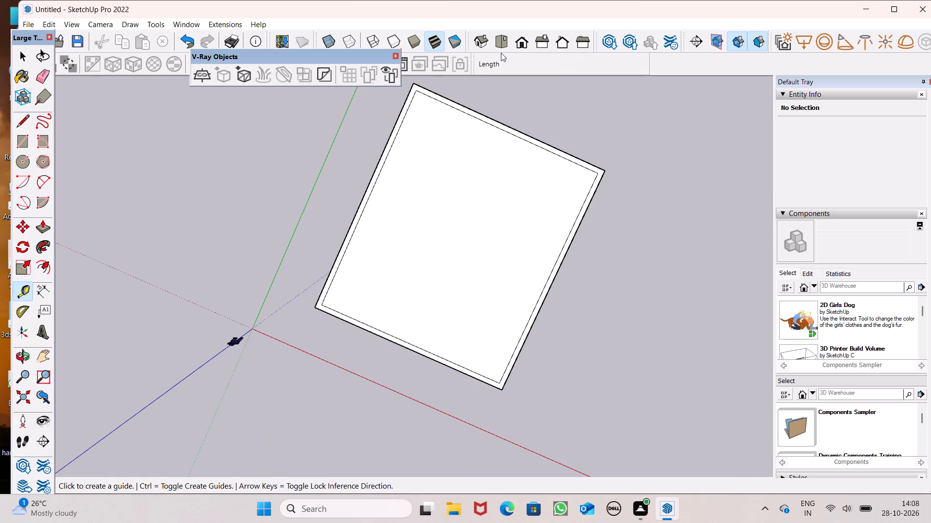
pyautogui.click(501, 46)
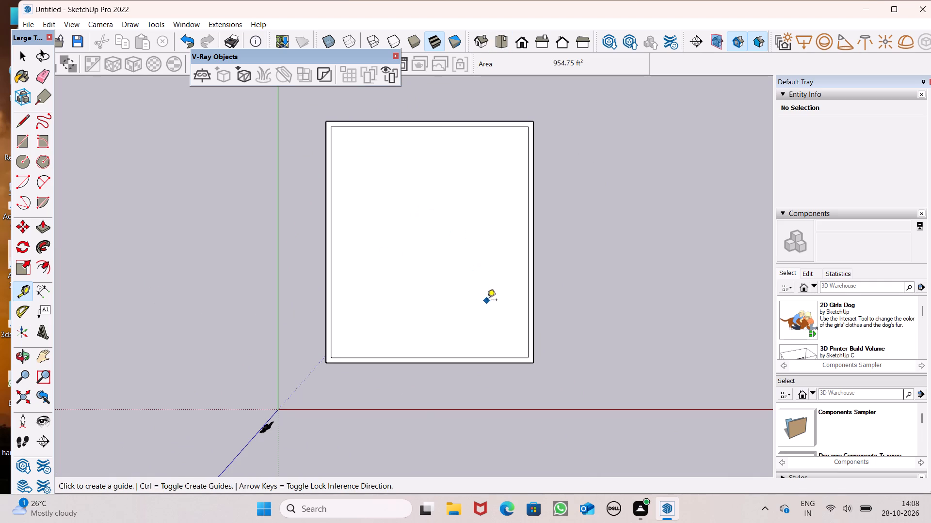
pyautogui.click(530, 280)
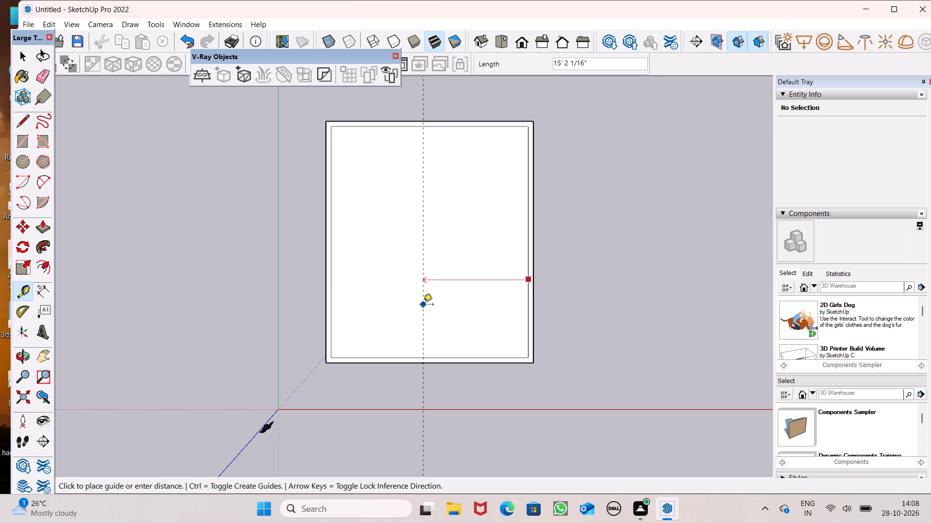
pyautogui.click(422, 305)
pyautogui.click(421, 304)
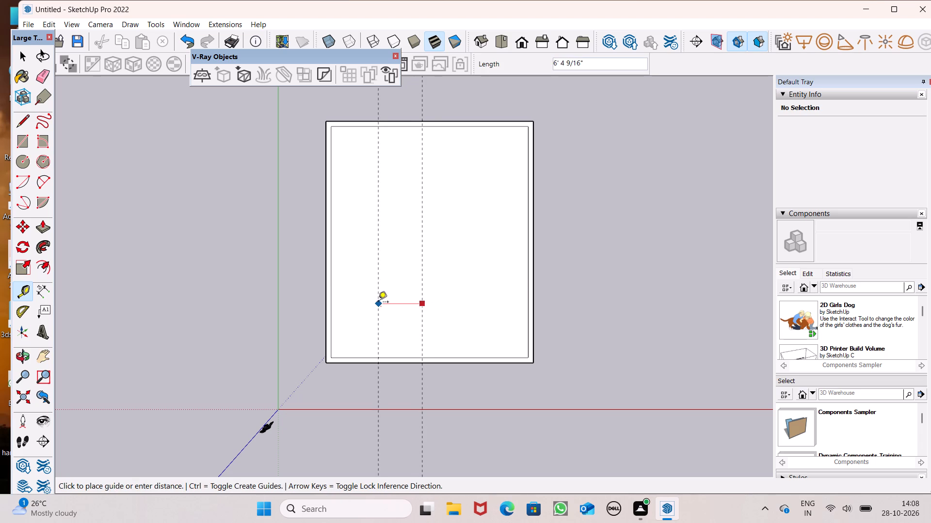
pyautogui.press('6')
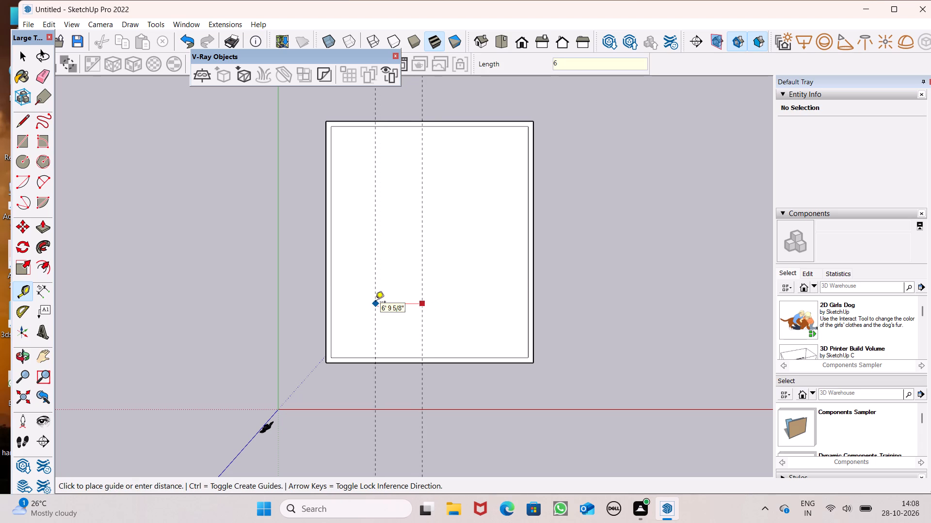
pyautogui.hotkey('shift', '"')
pyautogui.press('Return')
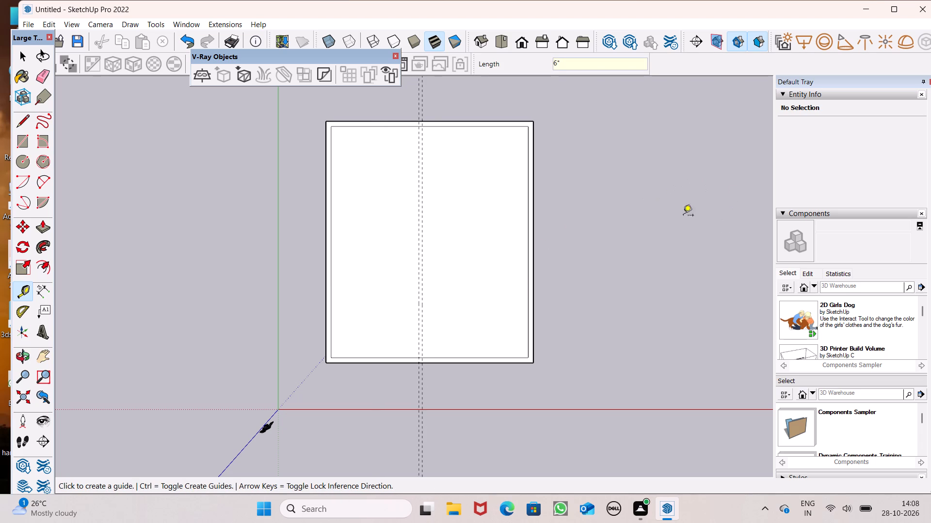
# Place a guide about 8' 6" inward from the inner wall line nearest the red axis, and a second one 6" beyond it.
pyautogui.click(384, 354)
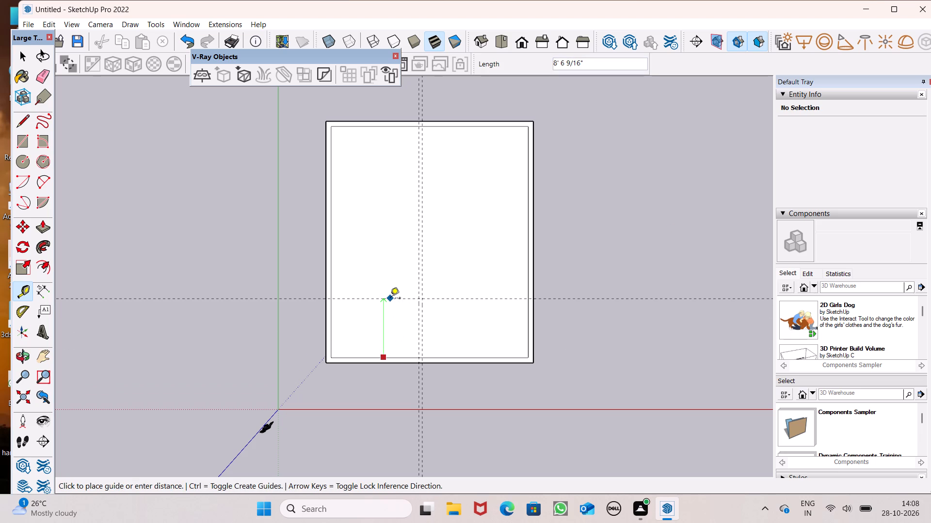
pyautogui.click(390, 299)
pyautogui.click(388, 298)
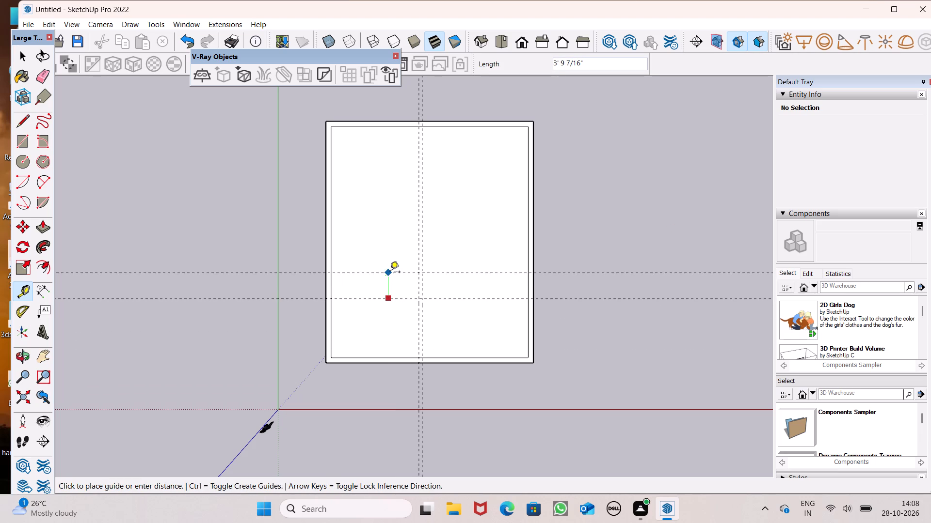
pyautogui.press('6')
pyautogui.hotkey('shift', '"')
pyautogui.press('Return')
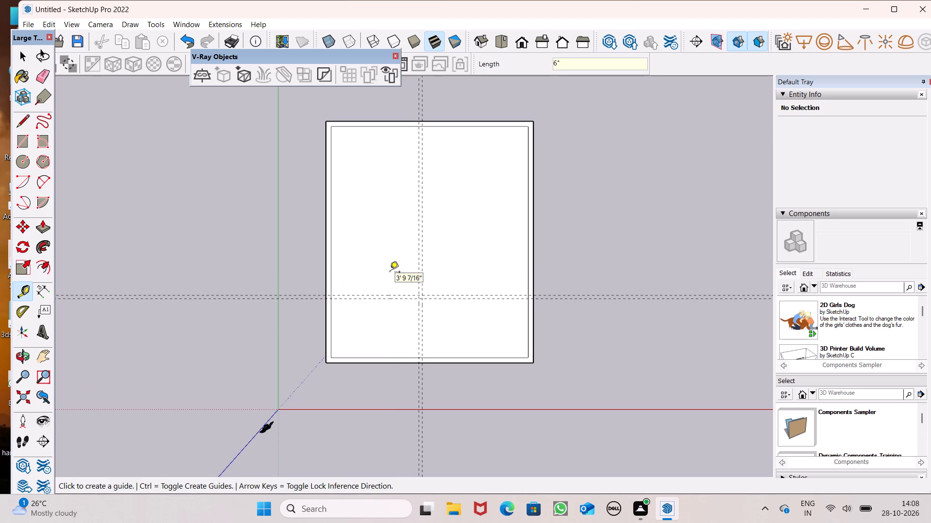
# Draw a 6" by 33' 6" rectangle between the two guides parallel to the green axis, spanning the inner wall lines.
pyautogui.click(25, 139)
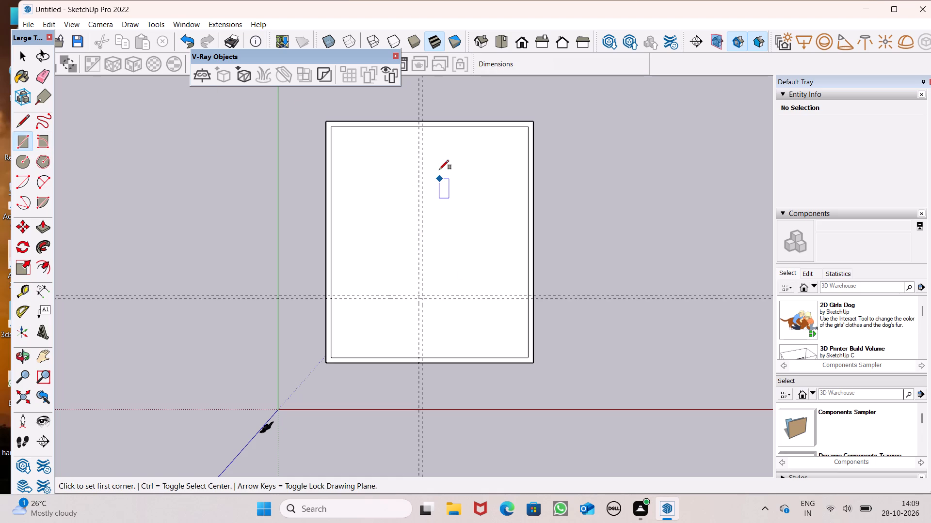
pyautogui.scroll(4, 425, 122)
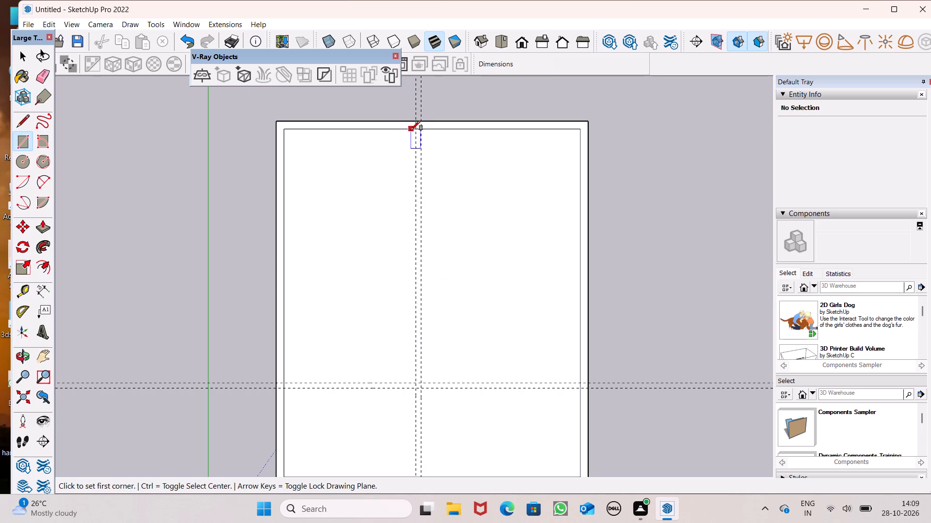
pyautogui.click(414, 128)
pyautogui.scroll(-4, 433, 168)
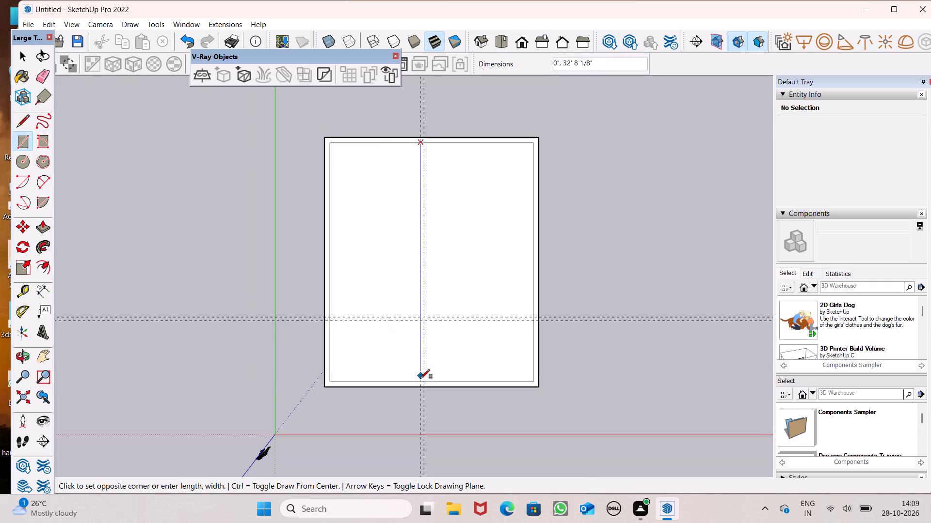
pyautogui.scroll(4, 424, 382)
pyautogui.click(426, 382)
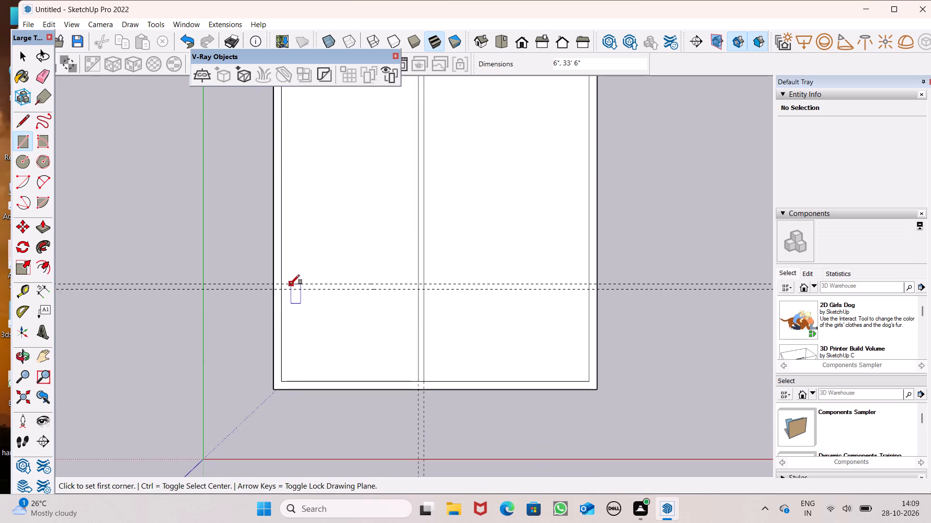
# Draw a 6" wide rectangle between the two cross guides, from the inner wall line nearest the green axis to the long strip.
pyautogui.click(281, 284)
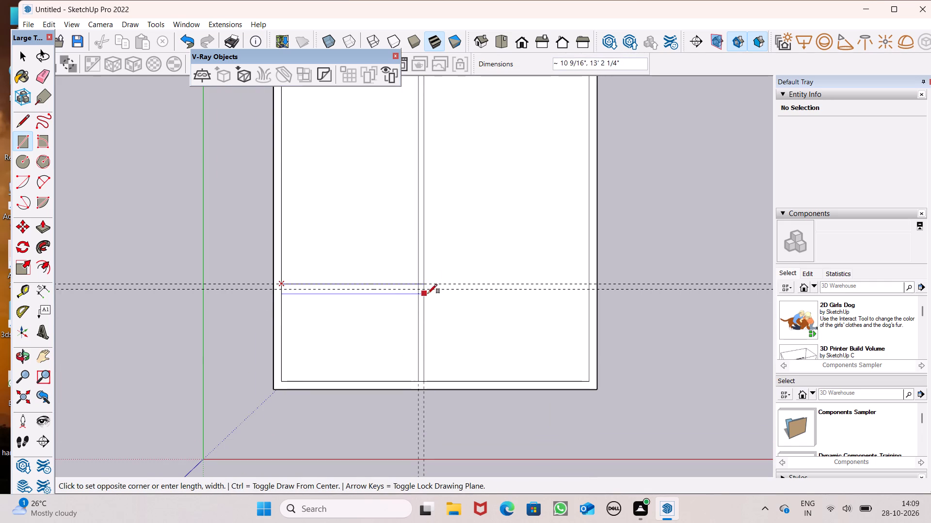
pyautogui.click(426, 290)
pyautogui.scroll(-3, 279, 237)
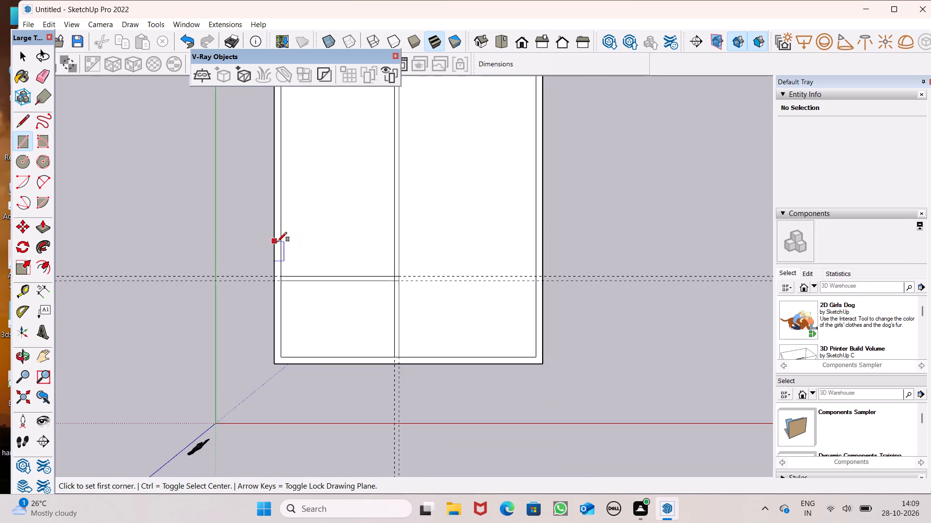
# Erase the two pairs of construction guides around the partition strips.
pyautogui.click(48, 82)
pyautogui.moveTo(221, 244); pyautogui.dragTo(221, 248)
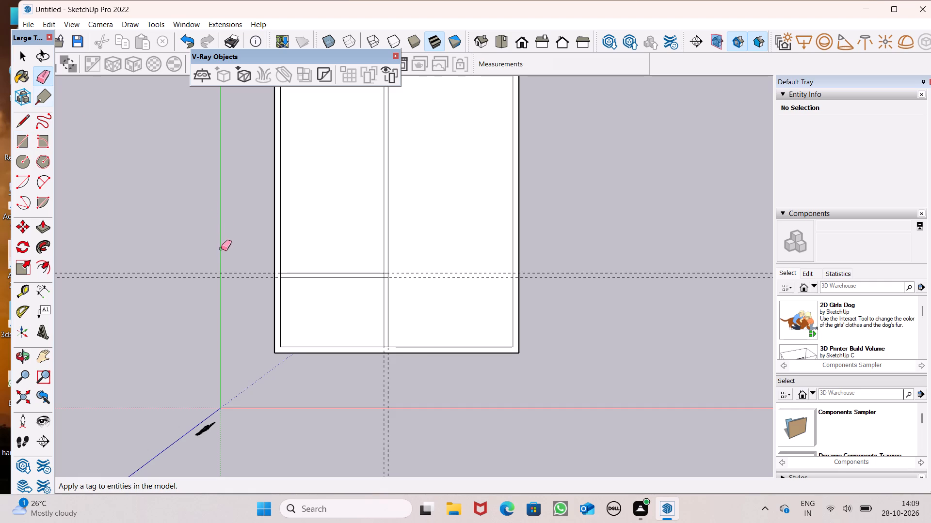
pyautogui.moveTo(221, 248); pyautogui.dragTo(208, 301)
pyautogui.moveTo(378, 395); pyautogui.dragTo(400, 392)
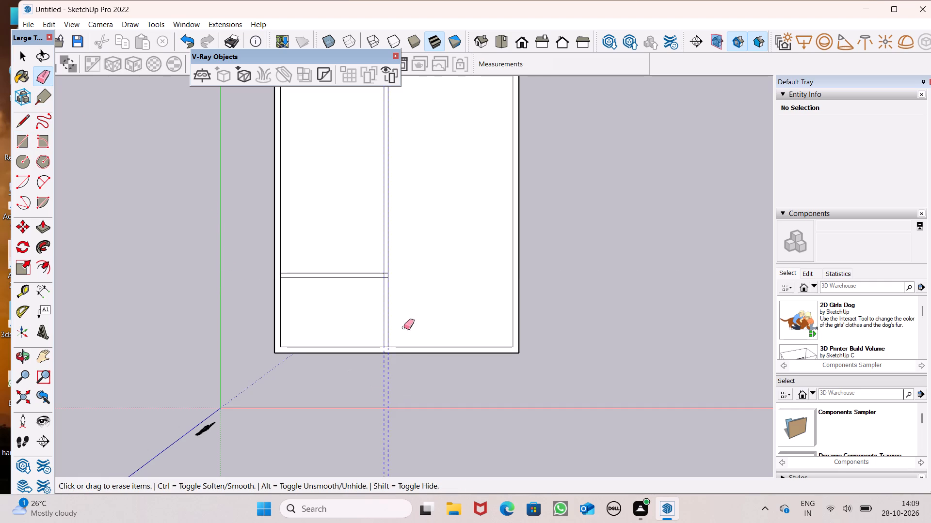
# Erase the overlapping edges where the cross partition strip meets the long partition, merging the two into one T-junction.
pyautogui.scroll(18, 390, 283)
pyautogui.moveTo(369, 260); pyautogui.dragTo(396, 229)
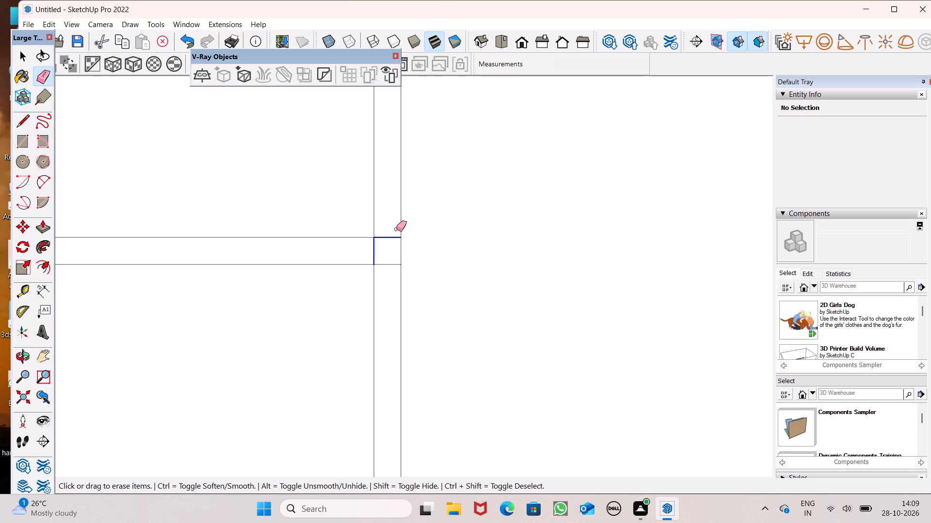
pyautogui.moveTo(396, 229); pyautogui.dragTo(377, 283)
pyautogui.scroll(-13, 399, 243)
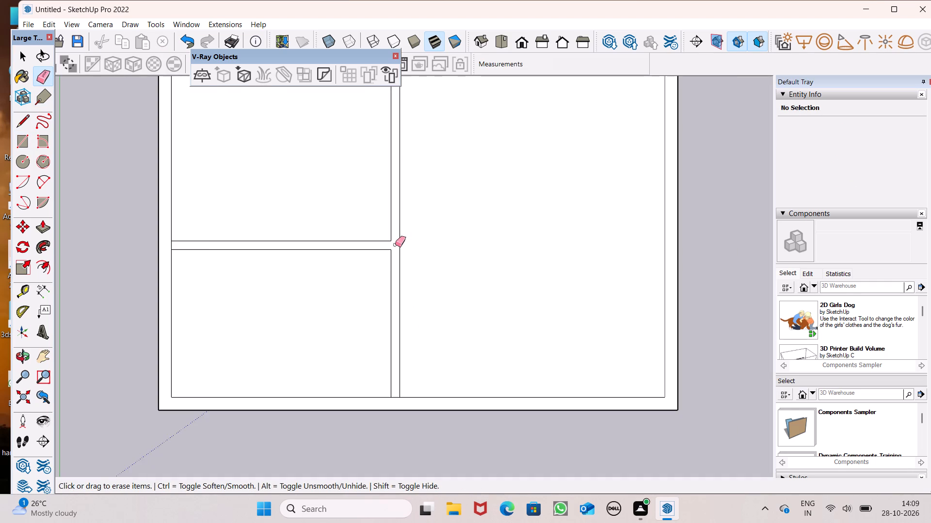
# Examine the underside of the base slab.
pyautogui.scroll(-8, 381, 274)
pyautogui.scroll(-5, 339, 417)
pyautogui.moveTo(369, 373); pyautogui.dragTo(371, 398, button='middle')
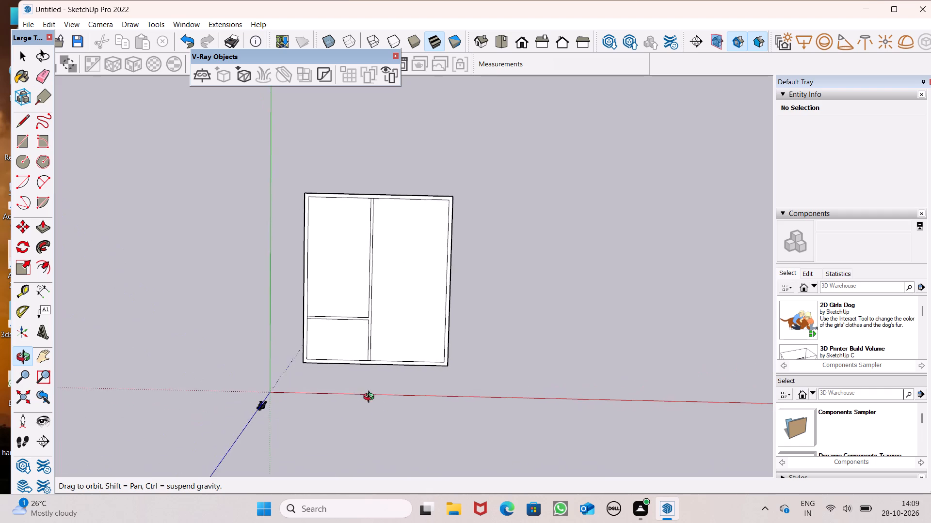
pyautogui.moveTo(371, 398); pyautogui.dragTo(394, 111, button='middle')
pyautogui.moveTo(376, 389); pyautogui.dragTo(417, 144, button='middle')
pyautogui.scroll(1, 408, 210)
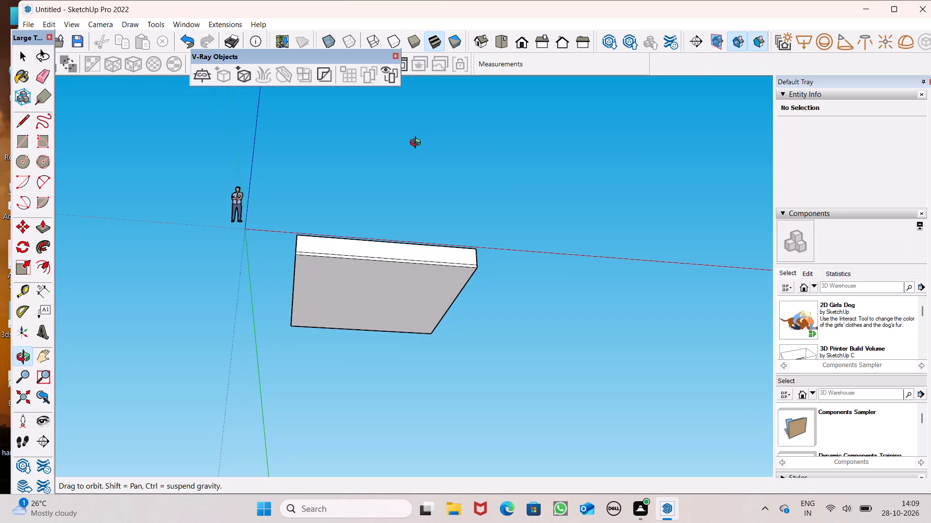
pyautogui.moveTo(417, 144); pyautogui.dragTo(370, 91, button='middle')
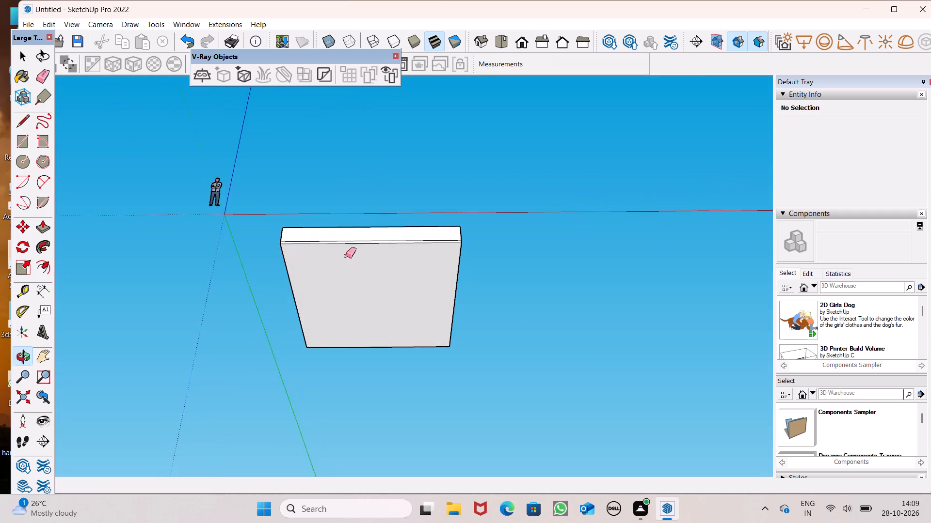
pyautogui.moveTo(344, 257); pyautogui.dragTo(361, 135, button='middle')
pyautogui.scroll(1, 361, 133)
pyautogui.scroll(7, 332, 321)
pyautogui.scroll(1, 411, 285)
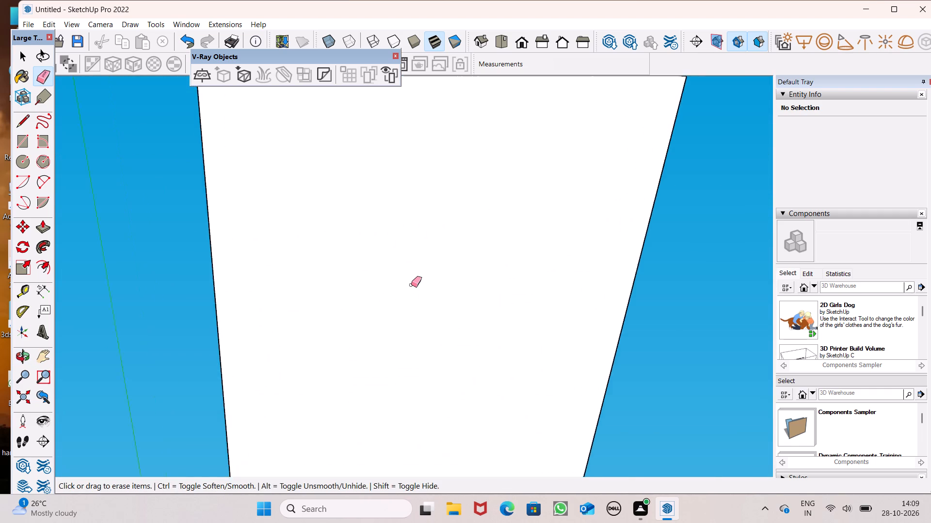
pyautogui.scroll(19, 411, 285)
pyautogui.scroll(5, 411, 285)
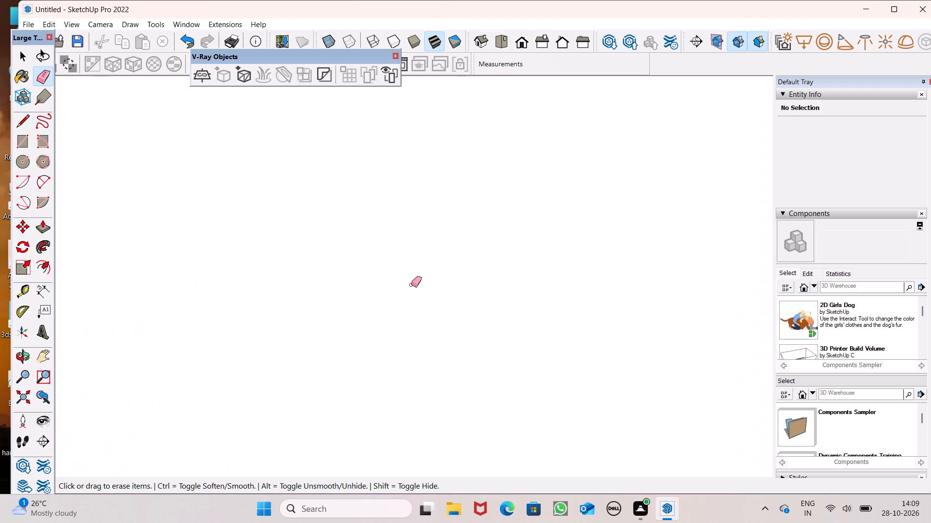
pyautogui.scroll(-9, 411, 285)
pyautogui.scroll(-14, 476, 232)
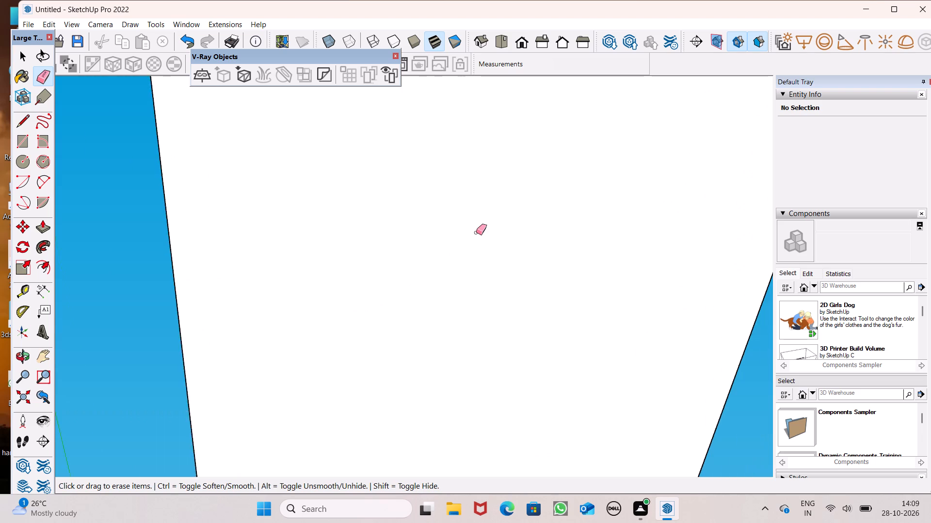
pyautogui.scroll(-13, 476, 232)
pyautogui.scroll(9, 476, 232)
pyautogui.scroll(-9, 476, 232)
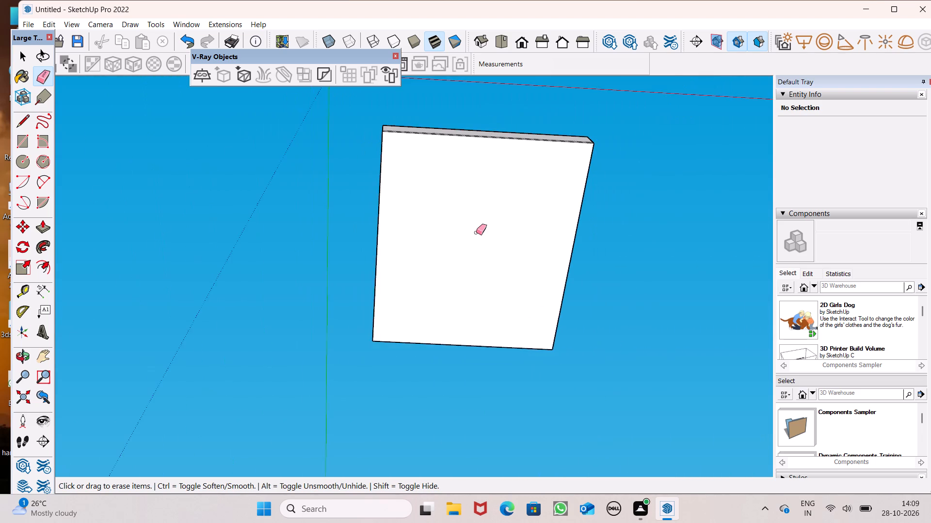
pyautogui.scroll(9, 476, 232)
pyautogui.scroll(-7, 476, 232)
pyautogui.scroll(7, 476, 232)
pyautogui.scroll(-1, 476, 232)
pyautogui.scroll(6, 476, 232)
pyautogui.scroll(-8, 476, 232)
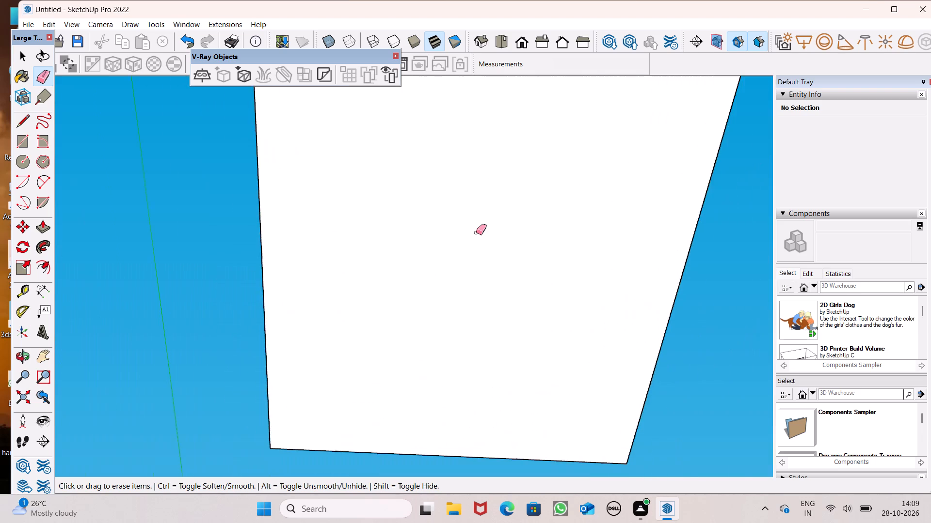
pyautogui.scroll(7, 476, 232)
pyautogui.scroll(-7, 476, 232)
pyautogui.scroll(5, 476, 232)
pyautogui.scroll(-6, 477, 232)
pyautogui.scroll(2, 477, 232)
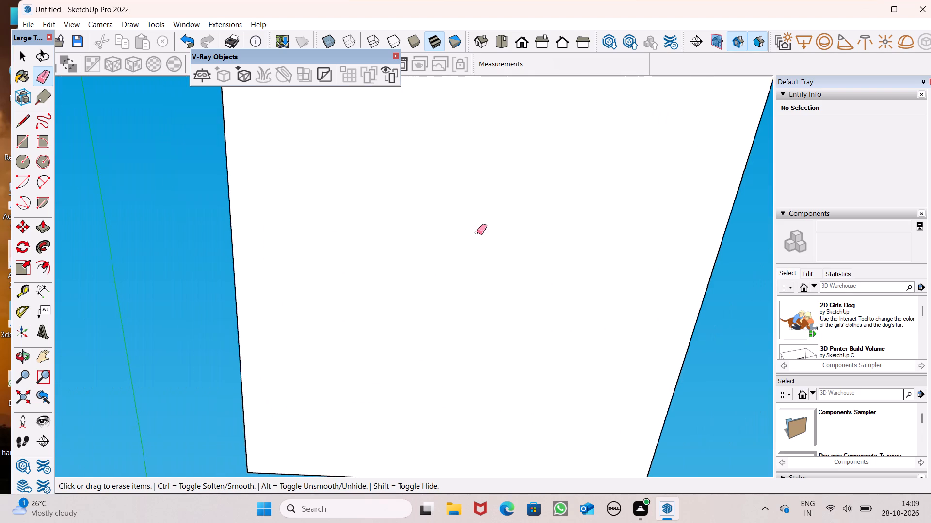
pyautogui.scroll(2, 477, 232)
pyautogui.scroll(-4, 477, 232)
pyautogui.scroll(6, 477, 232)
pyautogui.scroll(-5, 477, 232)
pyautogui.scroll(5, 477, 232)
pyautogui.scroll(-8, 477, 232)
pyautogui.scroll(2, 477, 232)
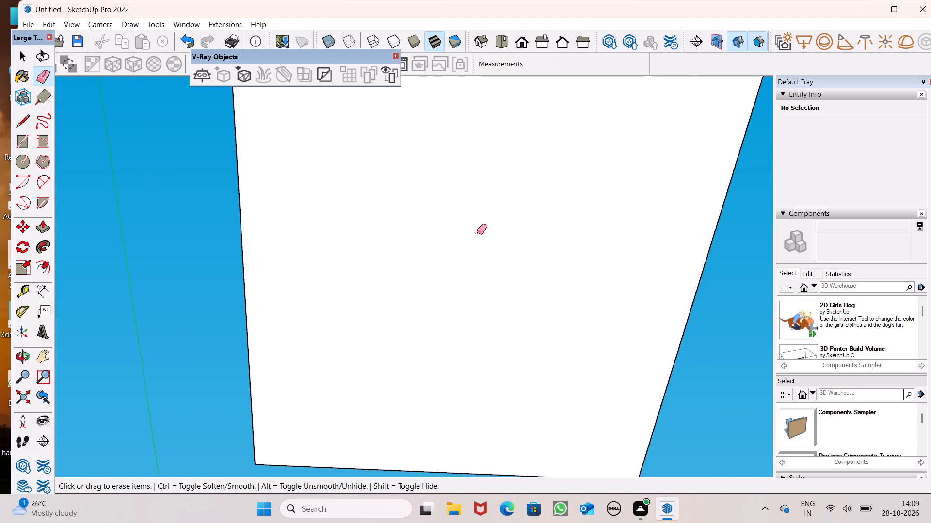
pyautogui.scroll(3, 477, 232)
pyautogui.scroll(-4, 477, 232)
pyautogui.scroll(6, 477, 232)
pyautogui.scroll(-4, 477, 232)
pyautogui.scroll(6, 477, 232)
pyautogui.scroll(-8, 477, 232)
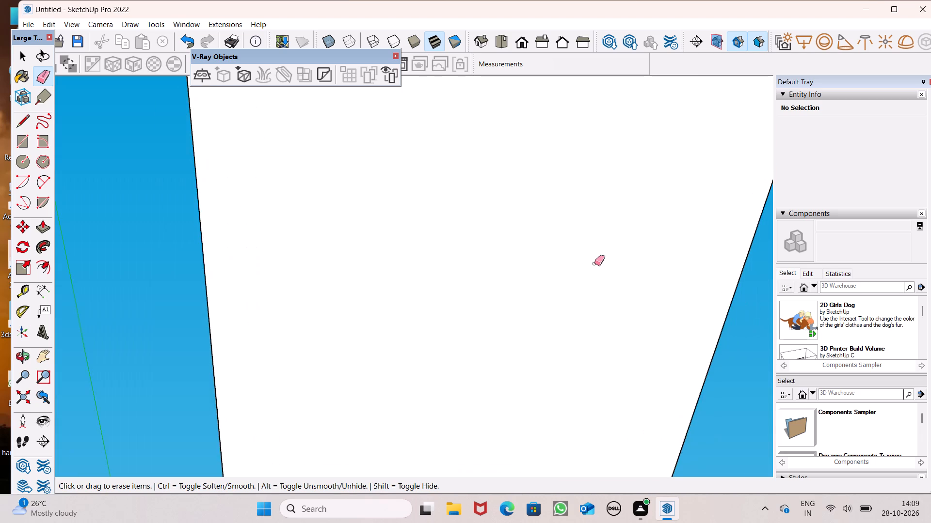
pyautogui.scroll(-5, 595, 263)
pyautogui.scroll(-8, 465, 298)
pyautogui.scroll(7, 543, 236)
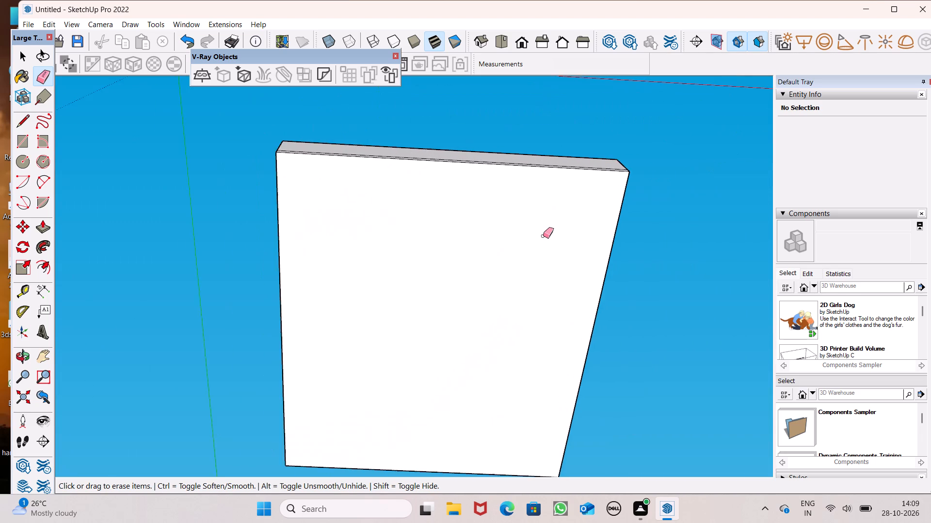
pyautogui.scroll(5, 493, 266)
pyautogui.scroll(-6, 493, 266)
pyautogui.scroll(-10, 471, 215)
# Erase the short inner wall edge where the cross partition strip meets the outer wall nearest the green axis.
pyautogui.moveTo(460, 215); pyautogui.dragTo(462, 250, button='middle')
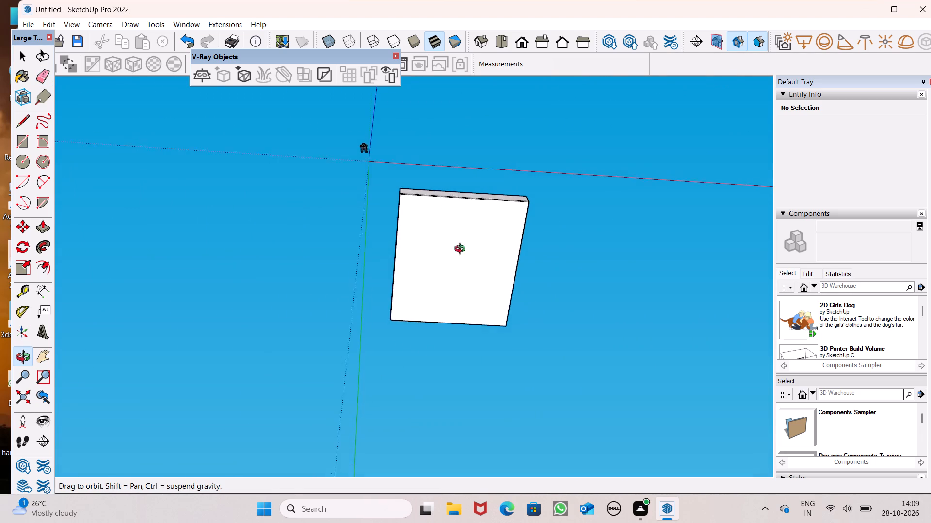
pyautogui.moveTo(462, 250); pyautogui.dragTo(445, 445, button='middle')
pyautogui.scroll(-5, 541, 154)
pyautogui.moveTo(516, 205); pyautogui.dragTo(515, 390, button='middle')
pyautogui.scroll(4, 538, 256)
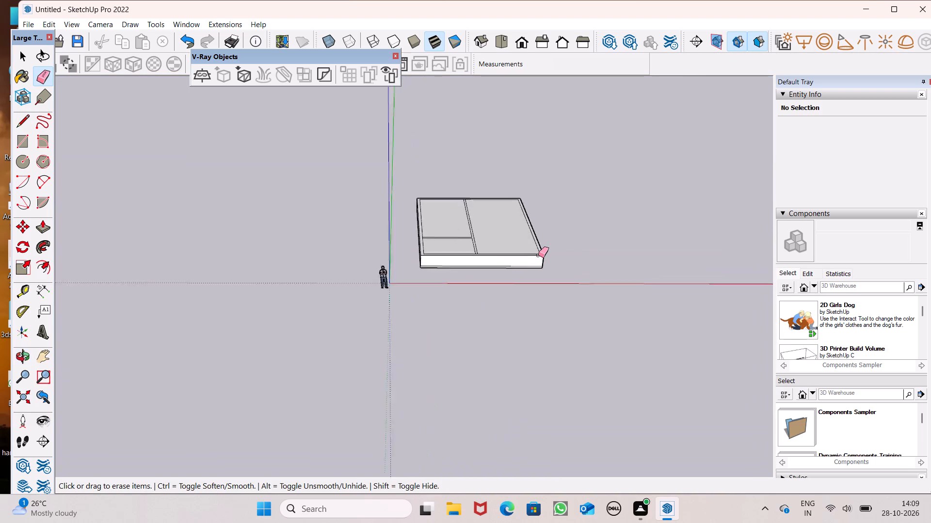
pyautogui.scroll(2, 538, 255)
pyautogui.scroll(-5, 521, 239)
pyautogui.moveTo(462, 298); pyautogui.dragTo(452, 454, button='middle')
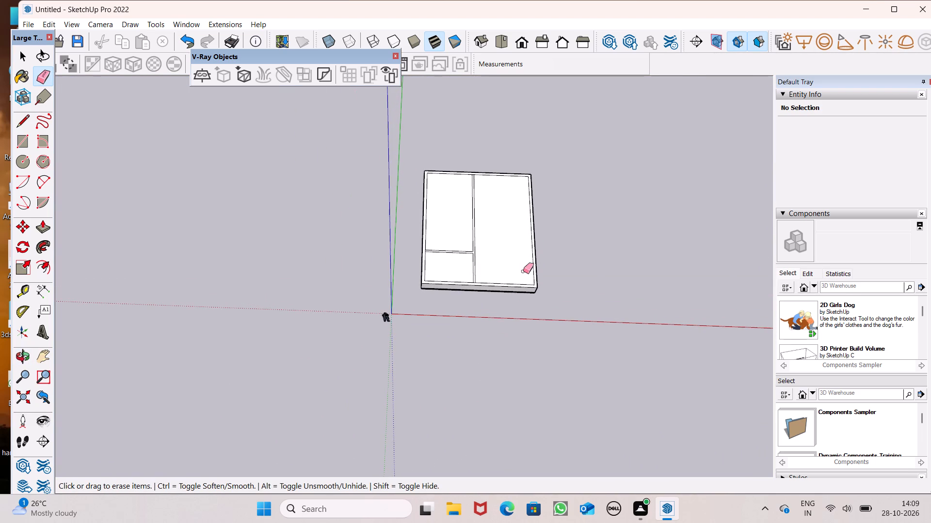
pyautogui.scroll(1, 535, 252)
pyautogui.scroll(4, 493, 278)
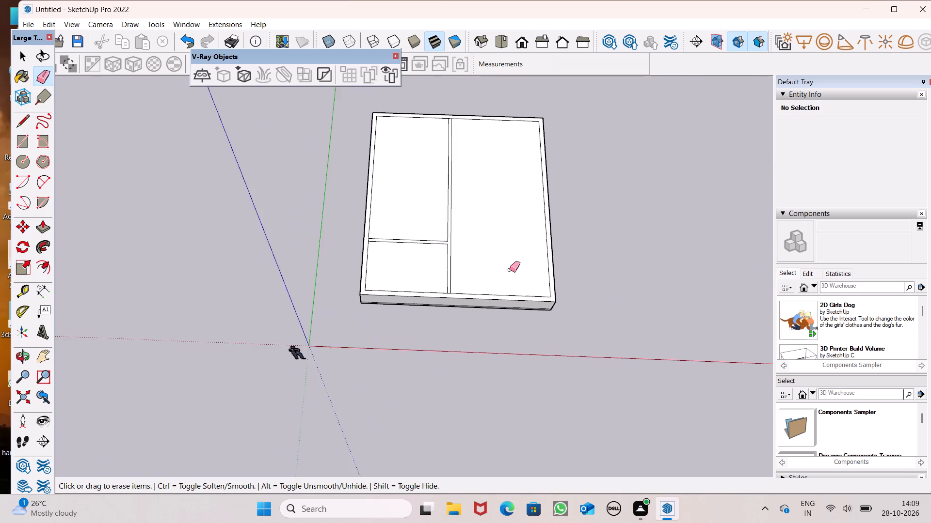
pyautogui.scroll(1, 510, 270)
pyautogui.scroll(6, 417, 274)
pyautogui.scroll(5, 296, 231)
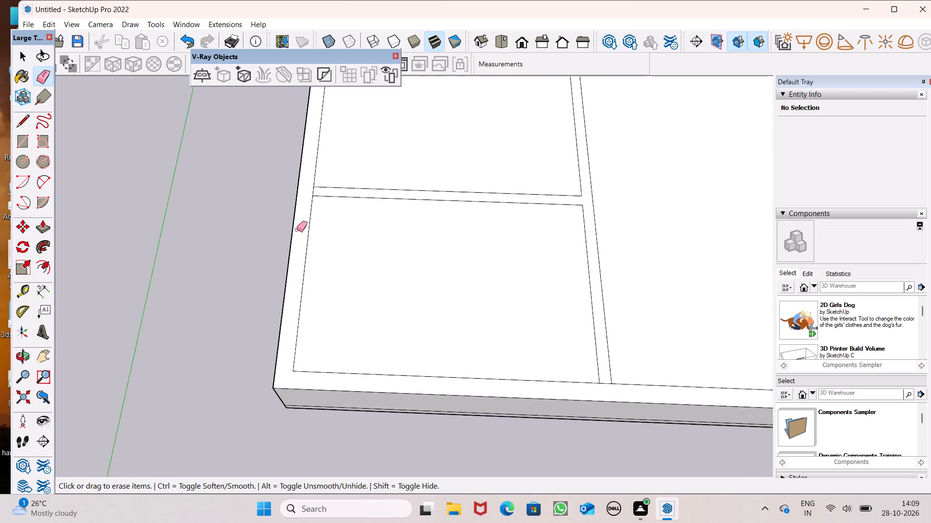
pyautogui.scroll(1, 313, 205)
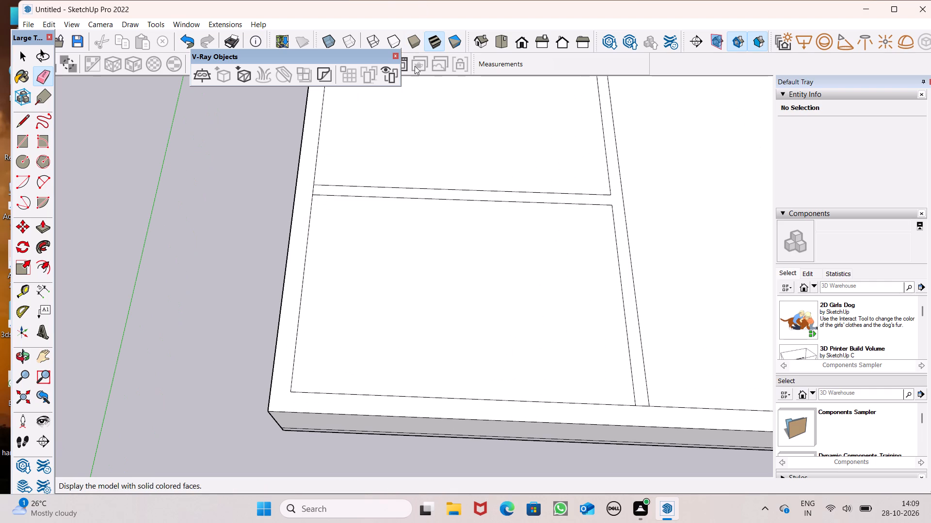
pyautogui.scroll(5, 398, 168)
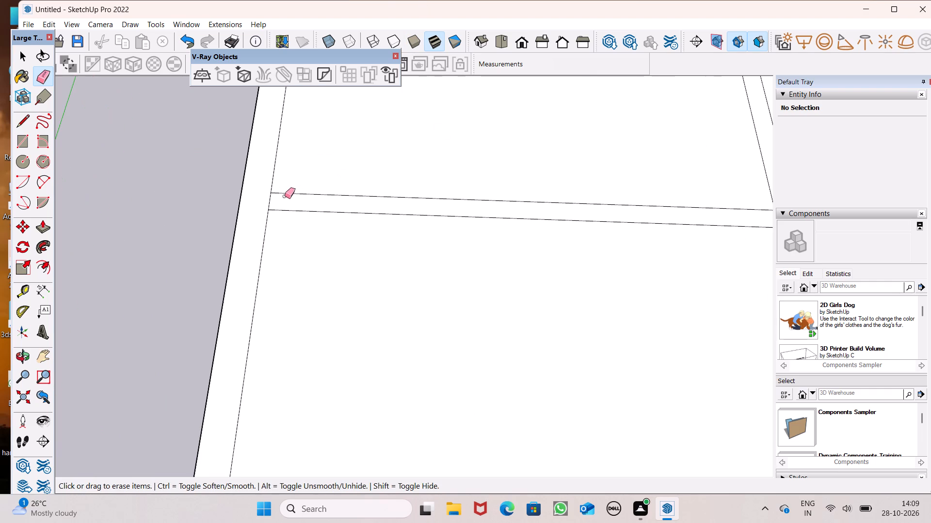
pyautogui.moveTo(267, 200); pyautogui.dragTo(274, 200)
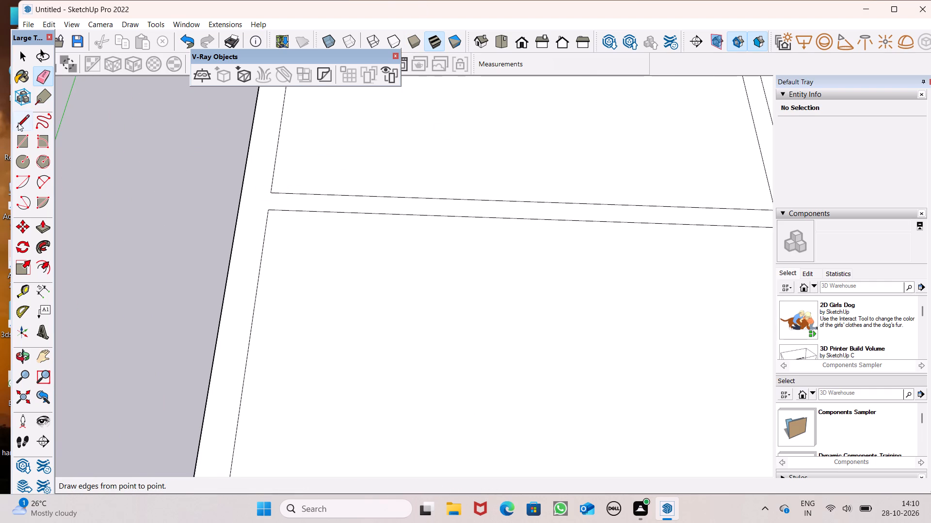
# Draw a 9" line parallel to the green axis from the inner wall corner nearest the origin to the outer edge.
pyautogui.click(18, 123)
pyautogui.scroll(-4, 534, 139)
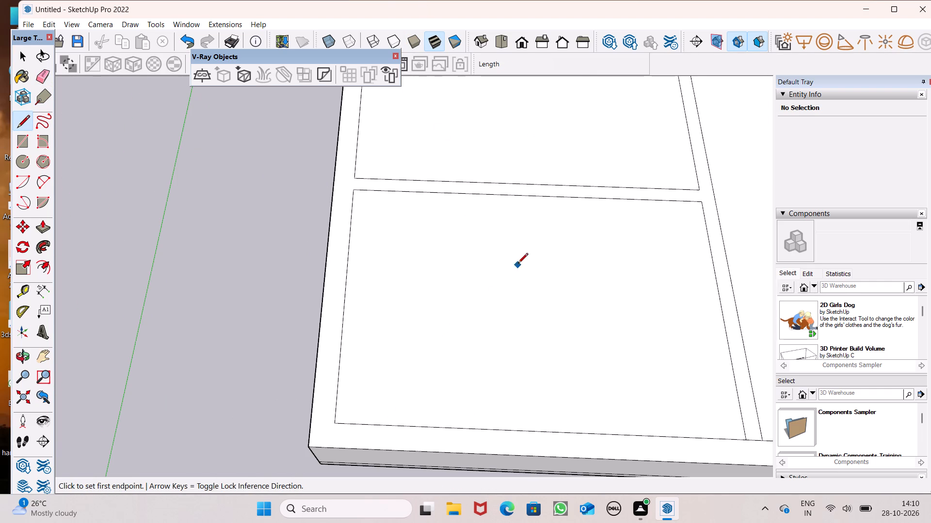
pyautogui.scroll(-5, 518, 264)
pyautogui.scroll(7, 434, 411)
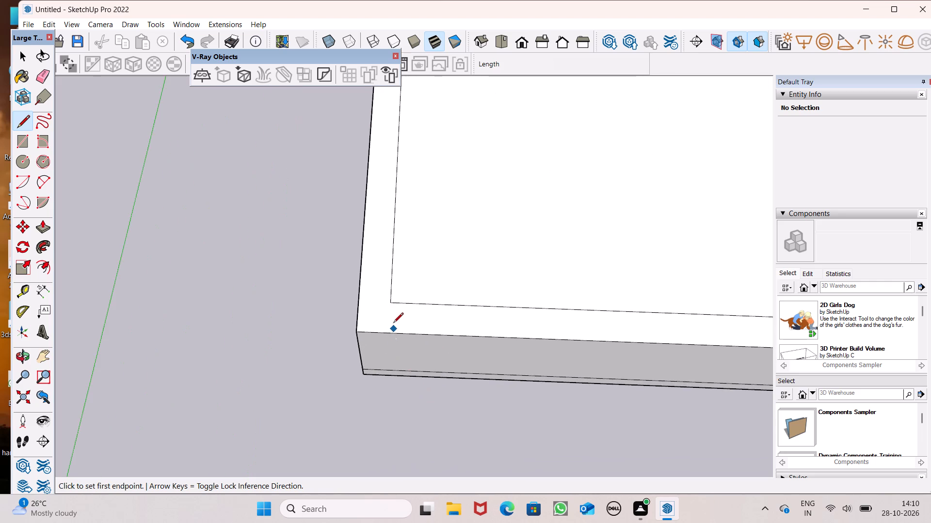
pyautogui.scroll(5, 393, 321)
pyautogui.click(393, 291)
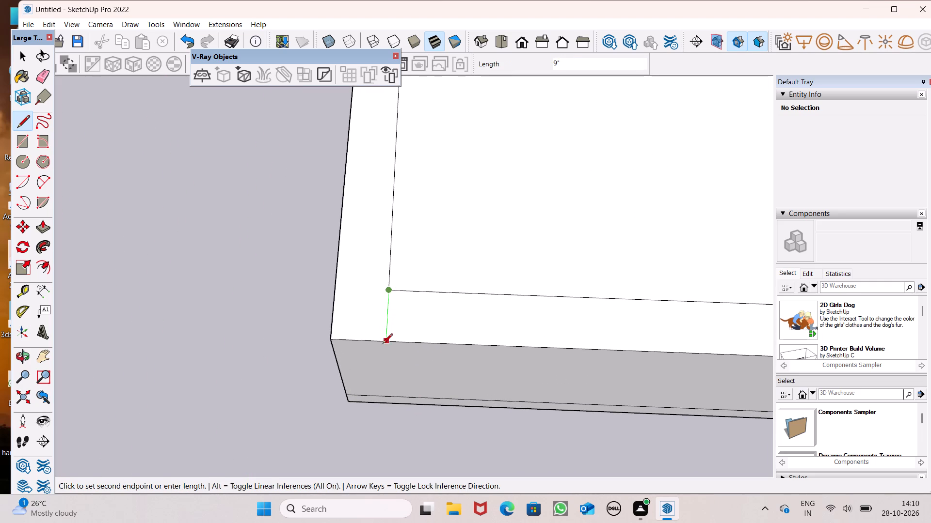
pyautogui.click(383, 343)
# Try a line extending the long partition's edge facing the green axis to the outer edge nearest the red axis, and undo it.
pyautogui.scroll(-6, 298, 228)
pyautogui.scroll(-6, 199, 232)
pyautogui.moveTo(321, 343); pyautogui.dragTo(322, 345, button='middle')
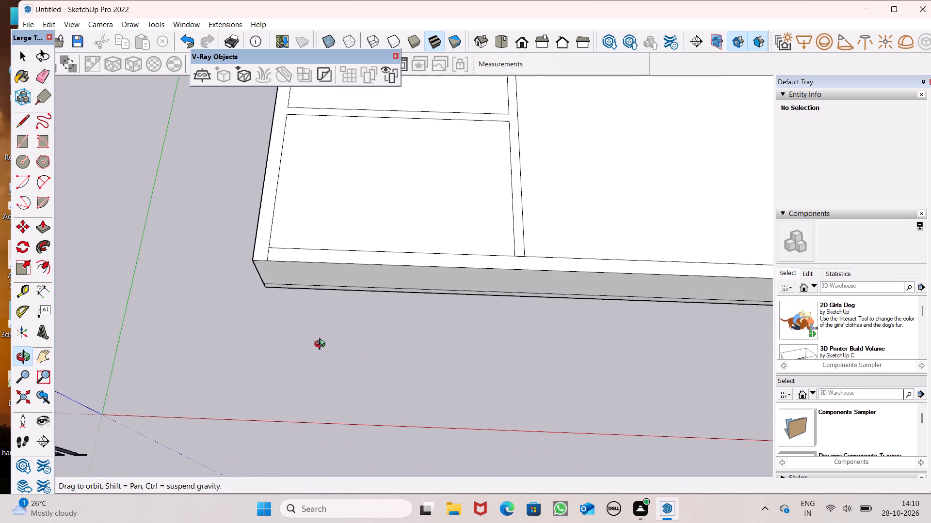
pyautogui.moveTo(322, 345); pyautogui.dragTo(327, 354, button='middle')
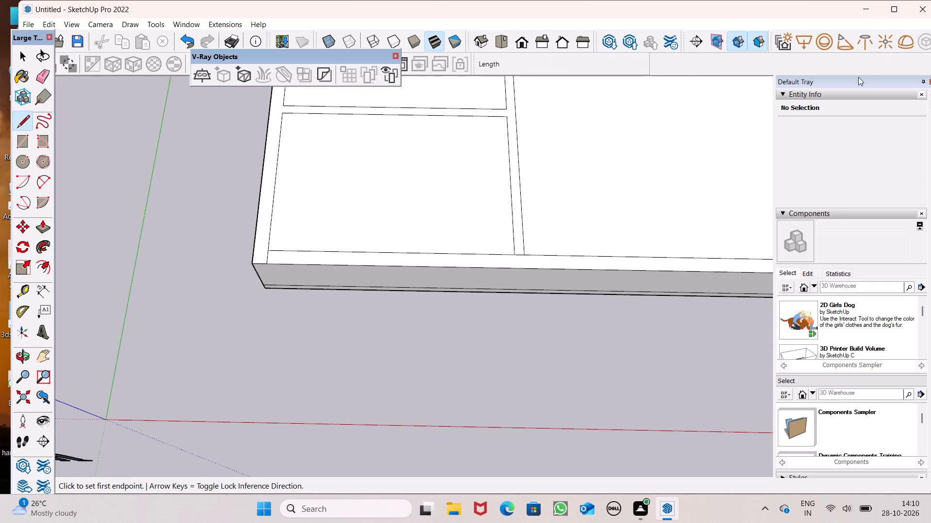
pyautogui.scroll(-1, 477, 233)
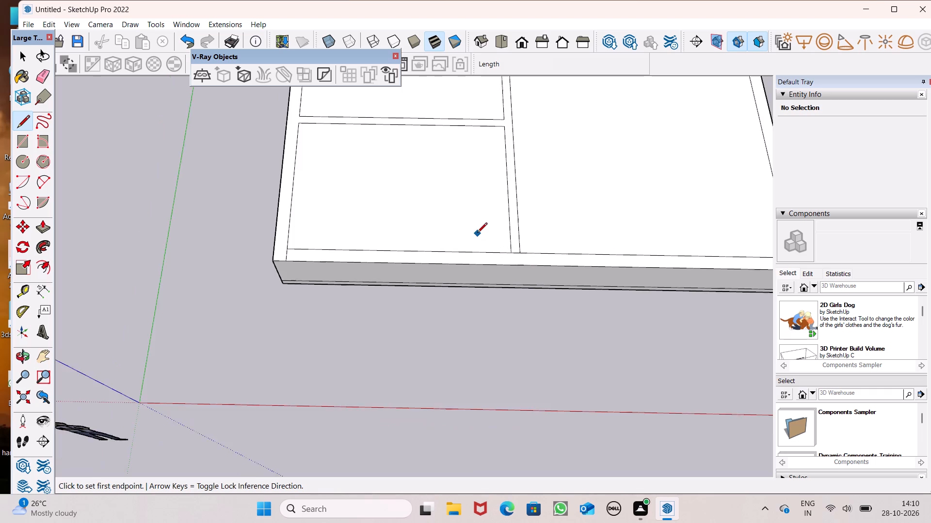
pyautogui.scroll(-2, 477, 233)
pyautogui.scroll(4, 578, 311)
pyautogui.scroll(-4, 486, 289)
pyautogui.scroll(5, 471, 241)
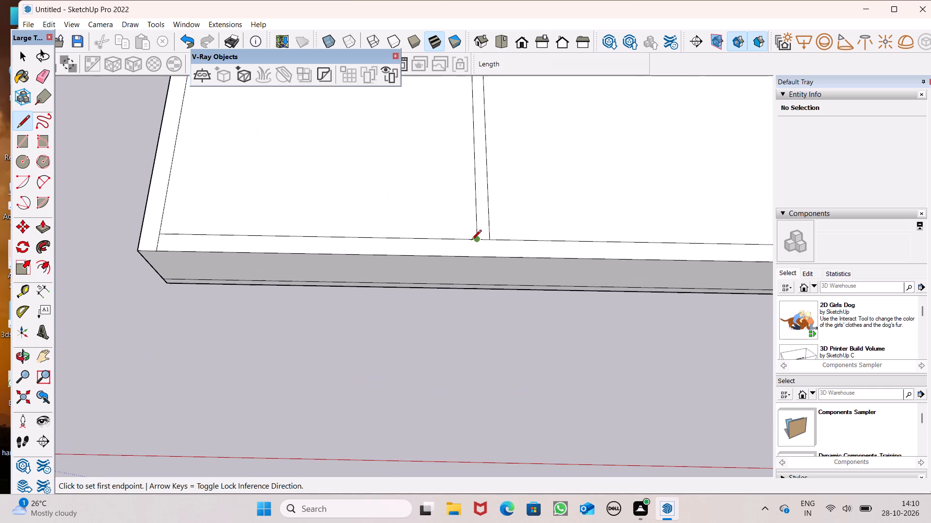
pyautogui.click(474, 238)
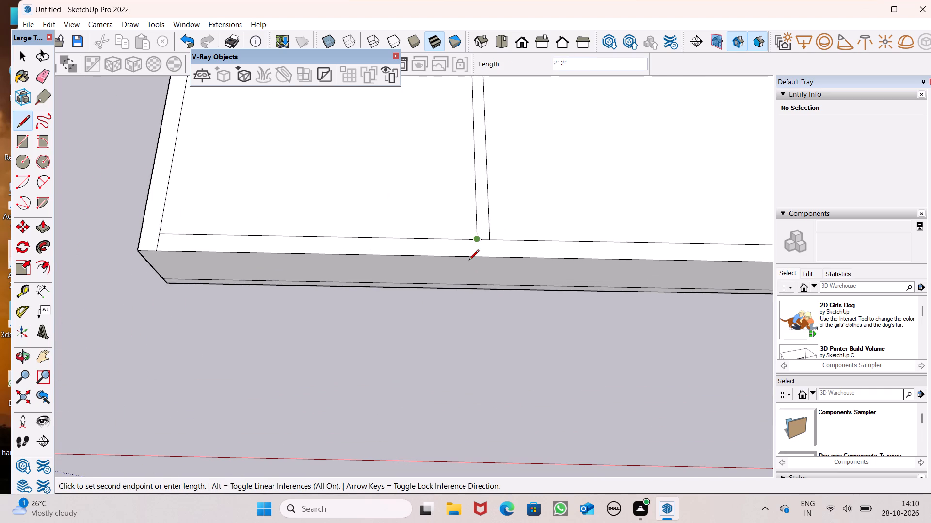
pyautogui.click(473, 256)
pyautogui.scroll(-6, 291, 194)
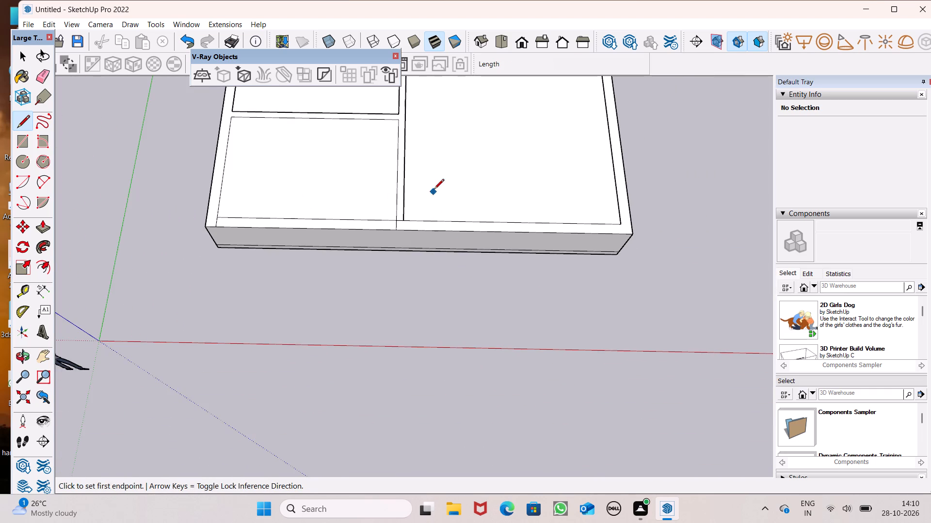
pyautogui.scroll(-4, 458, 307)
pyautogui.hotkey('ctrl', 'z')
# Draw a line from the long partition's corner on the small room side across the wall strip to the outer edge nearest the red axis.
pyautogui.scroll(5, 393, 220)
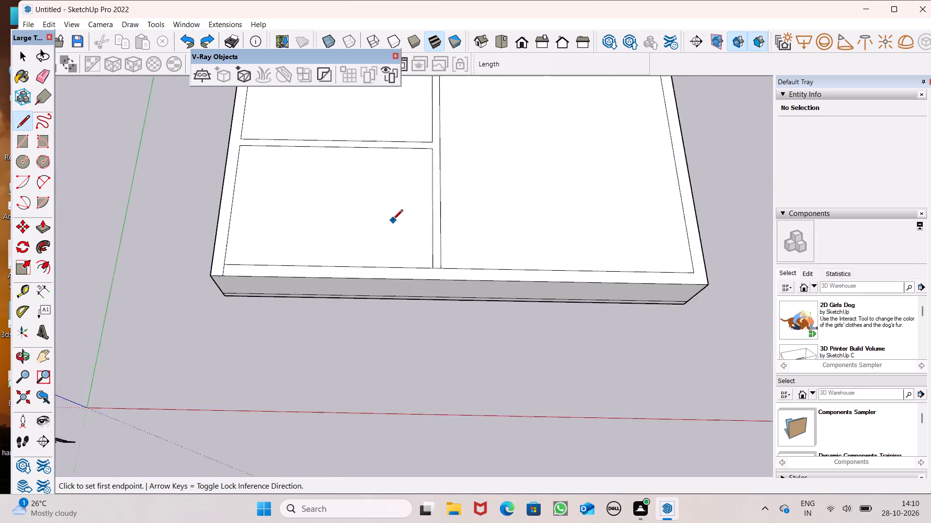
pyautogui.scroll(2, 393, 220)
pyautogui.scroll(8, 501, 308)
pyautogui.scroll(8, 432, 274)
pyautogui.scroll(3, 336, 220)
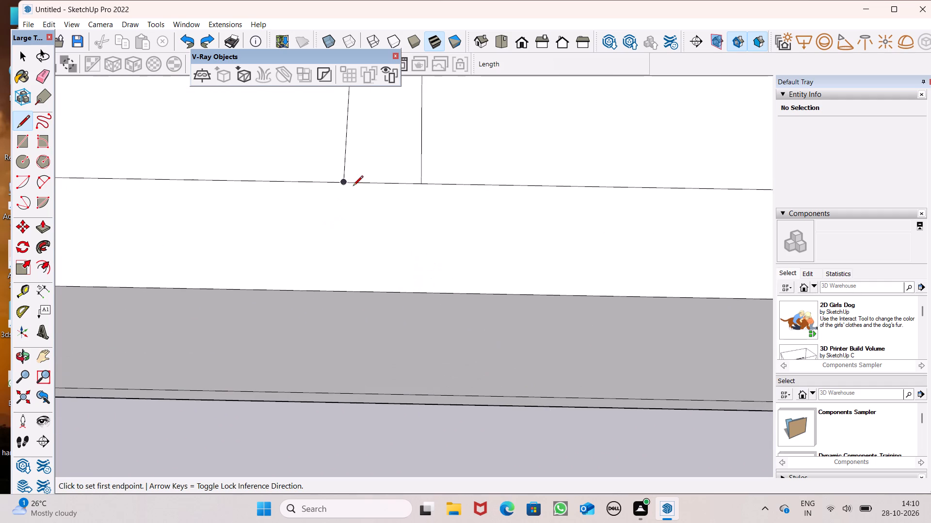
pyautogui.click(343, 186)
pyautogui.click(338, 292)
pyautogui.scroll(-5, 325, 288)
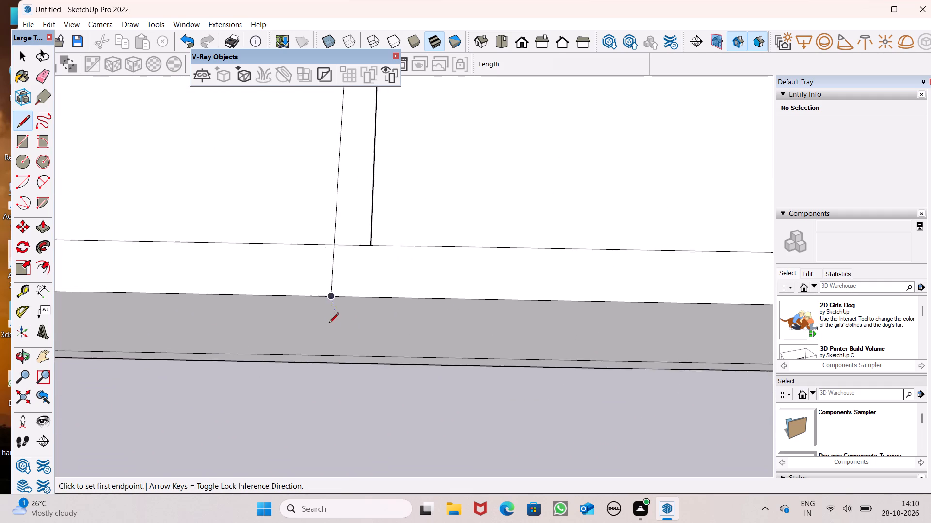
pyautogui.scroll(-19, 329, 323)
pyautogui.moveTo(404, 375); pyautogui.dragTo(299, 101, button='middle')
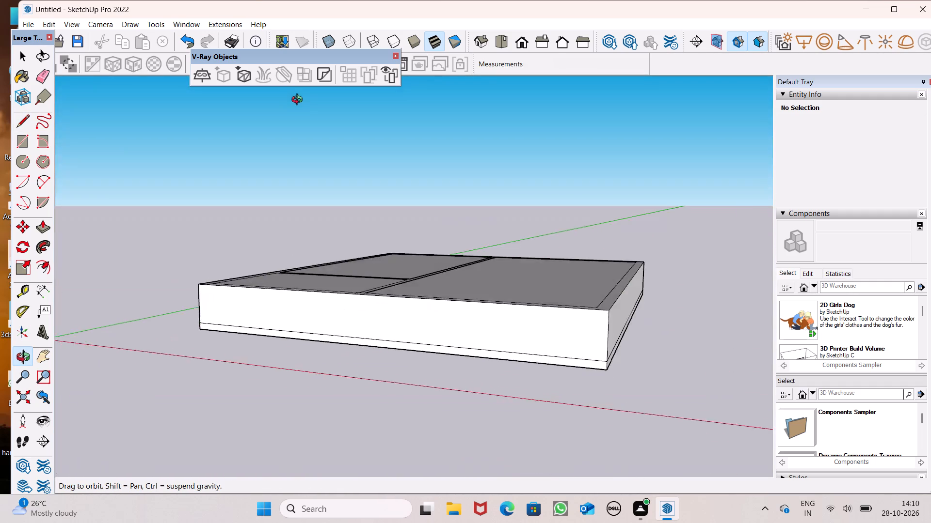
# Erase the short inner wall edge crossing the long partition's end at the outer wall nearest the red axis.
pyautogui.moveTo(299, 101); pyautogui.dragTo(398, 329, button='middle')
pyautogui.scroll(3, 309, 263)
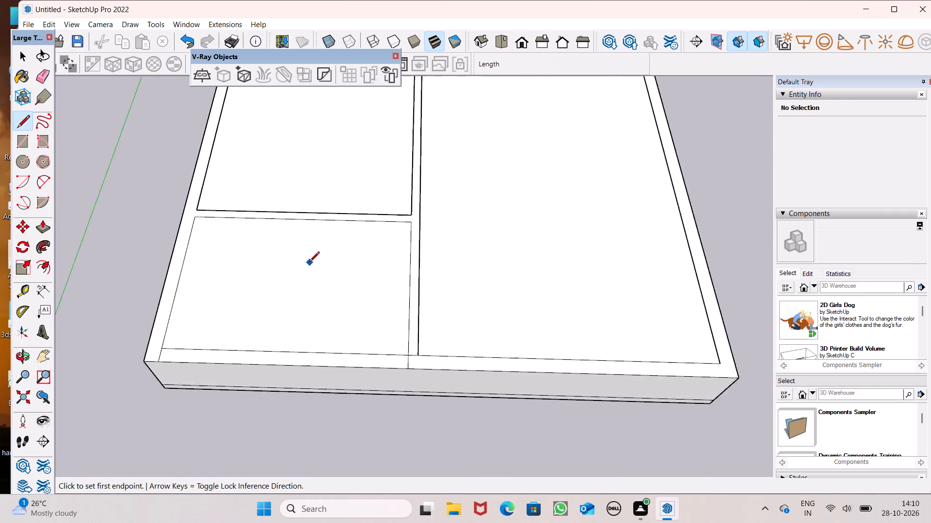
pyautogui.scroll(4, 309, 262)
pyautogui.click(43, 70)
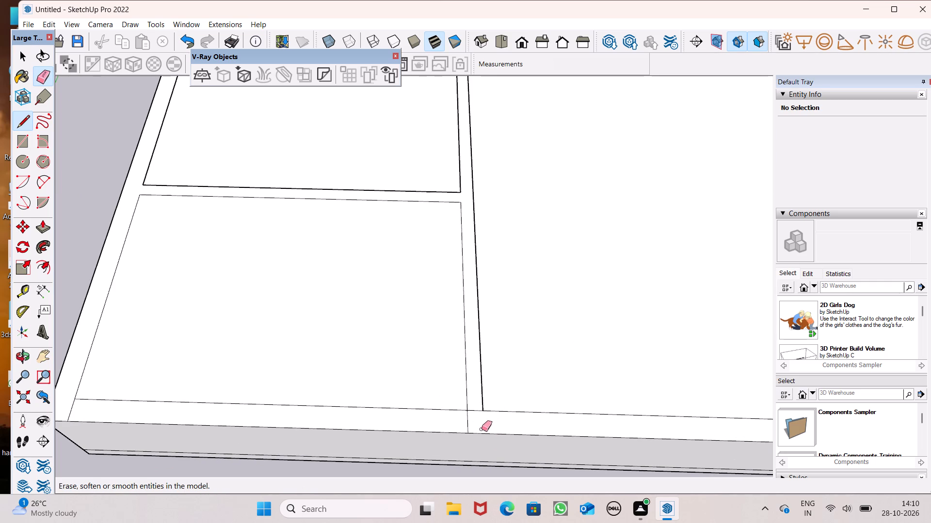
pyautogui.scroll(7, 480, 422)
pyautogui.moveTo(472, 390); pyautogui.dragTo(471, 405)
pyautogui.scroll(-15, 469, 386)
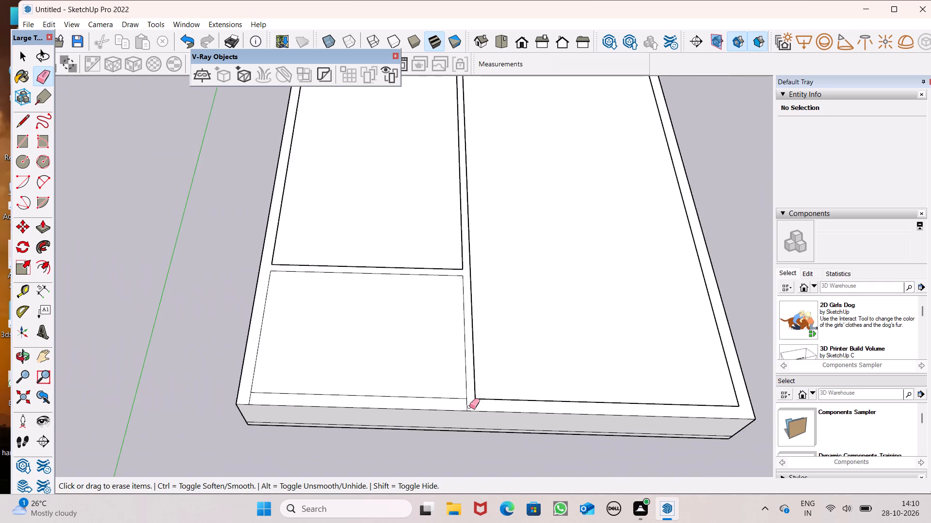
# Examine the junction of the long partition and the outer wall nearest the red axis from several angles.
pyautogui.scroll(-4, 462, 409)
pyautogui.moveTo(533, 417); pyautogui.dragTo(476, 181, button='middle')
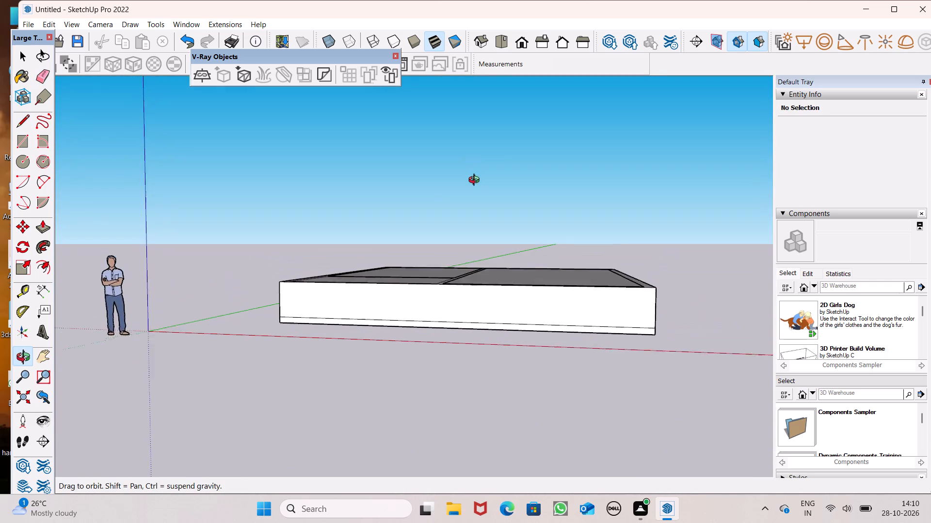
pyautogui.moveTo(476, 181); pyautogui.dragTo(506, 153, button='middle')
pyautogui.scroll(5, 440, 288)
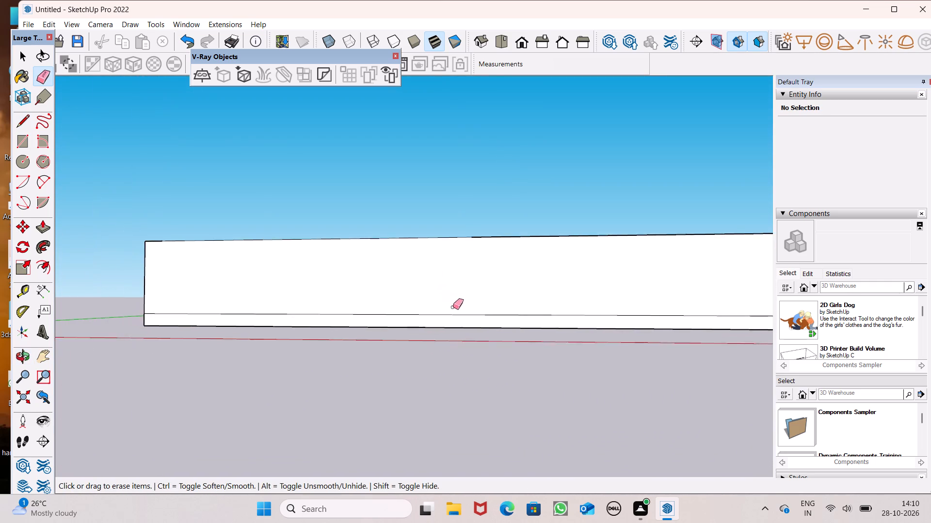
pyautogui.scroll(3, 453, 307)
pyautogui.scroll(9, 497, 245)
pyautogui.scroll(9, 457, 221)
pyautogui.moveTo(447, 211); pyautogui.dragTo(472, 266, button='middle')
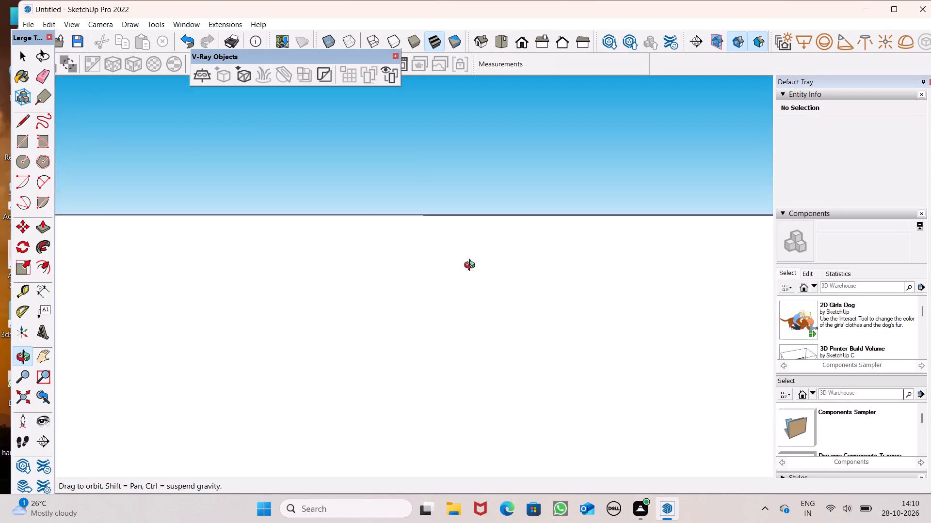
pyautogui.moveTo(472, 266); pyautogui.dragTo(471, 429, button='middle')
pyautogui.scroll(1, 474, 394)
pyautogui.scroll(-6, 461, 264)
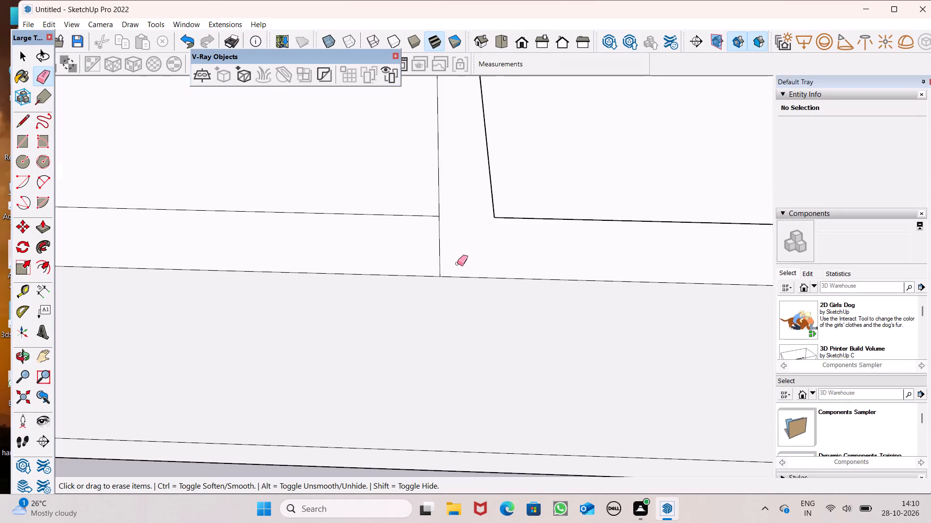
pyautogui.scroll(-5, 457, 263)
pyautogui.moveTo(475, 226); pyautogui.dragTo(481, 362, button='middle')
pyautogui.scroll(-2, 441, 266)
pyautogui.moveTo(457, 277); pyautogui.dragTo(464, 301, button='middle')
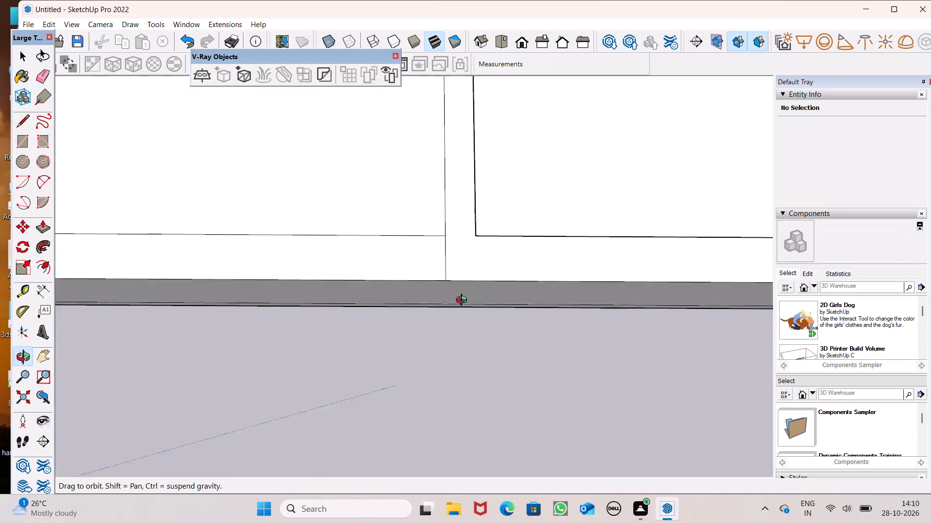
pyautogui.moveTo(464, 301); pyautogui.dragTo(470, 323, button='middle')
pyautogui.scroll(-20, 449, 319)
pyautogui.scroll(1, 498, 308)
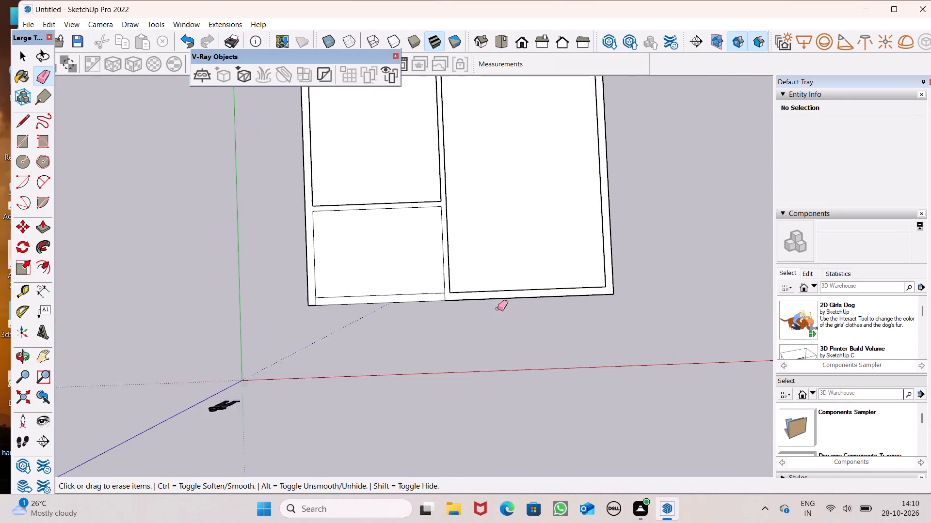
pyautogui.scroll(2, 498, 308)
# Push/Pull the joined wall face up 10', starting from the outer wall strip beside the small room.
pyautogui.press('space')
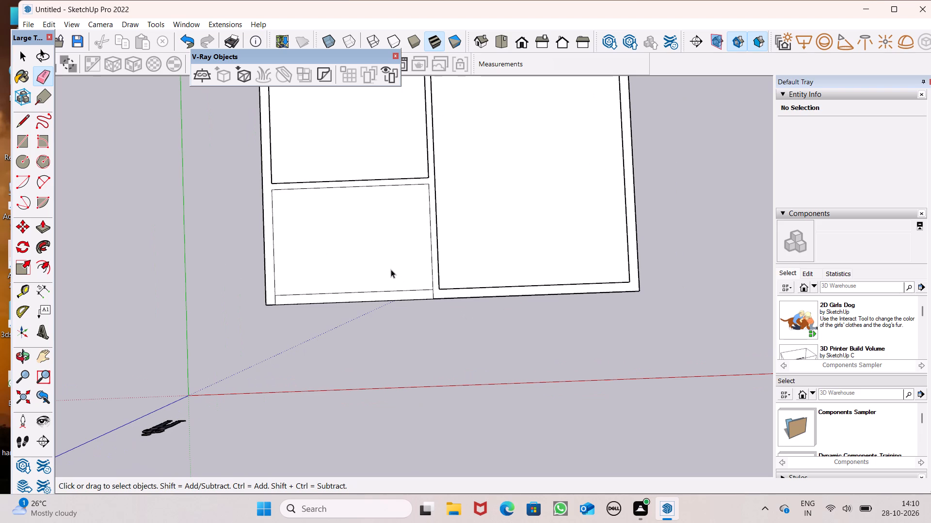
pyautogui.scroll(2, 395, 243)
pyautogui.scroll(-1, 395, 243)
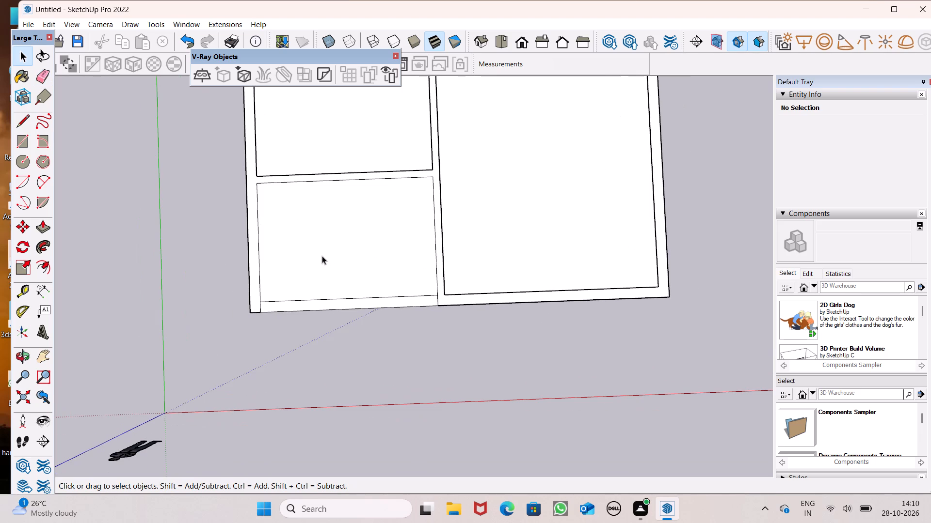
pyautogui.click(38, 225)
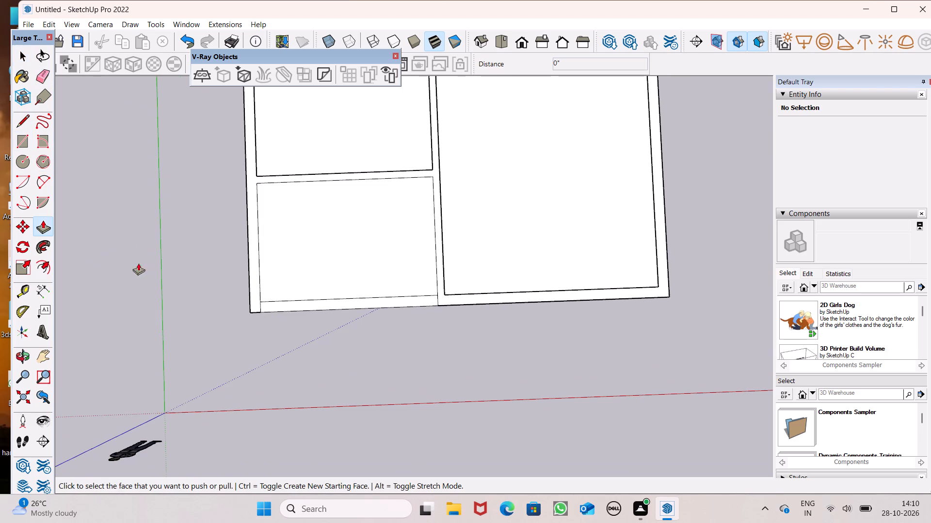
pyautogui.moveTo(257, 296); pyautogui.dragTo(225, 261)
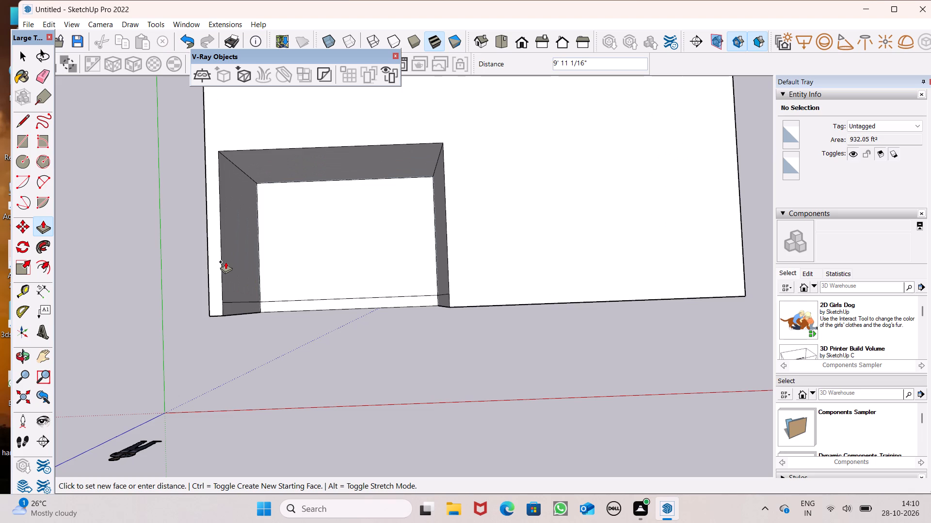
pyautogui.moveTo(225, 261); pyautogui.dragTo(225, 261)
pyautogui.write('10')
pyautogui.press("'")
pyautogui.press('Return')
# Measure the raised outer wall's height from its top corner to the plinth beside the small room's opening.
pyautogui.scroll(-6, 276, 270)
pyautogui.moveTo(346, 300); pyautogui.dragTo(400, 8, button='middle')
pyautogui.scroll(1, 399, 12)
pyautogui.moveTo(360, 214); pyautogui.dragTo(372, 156, button='middle')
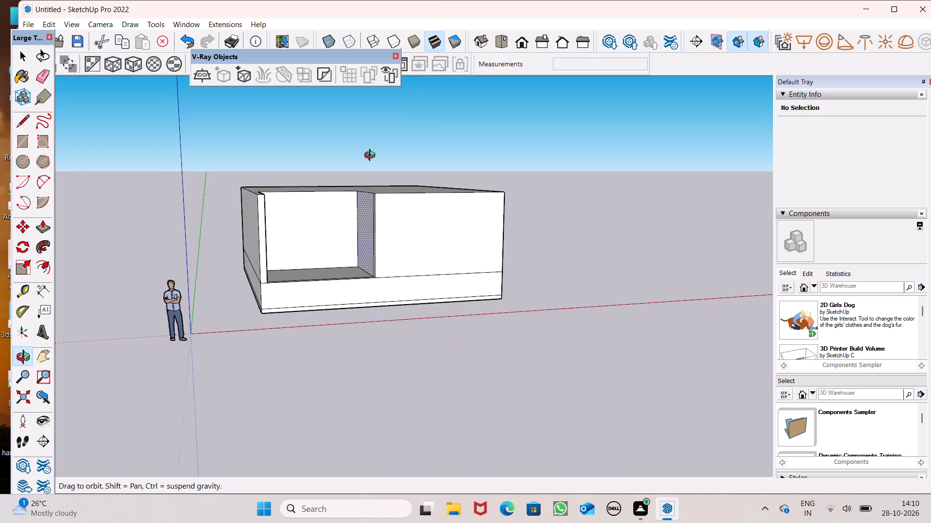
pyautogui.moveTo(372, 156); pyautogui.dragTo(317, 158, button='middle')
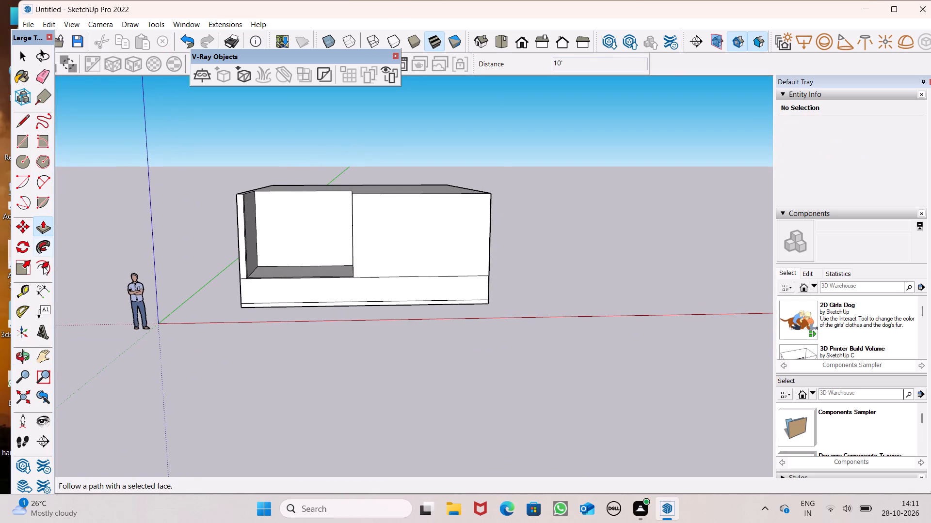
pyautogui.click(39, 282)
pyautogui.scroll(6, 163, 281)
pyautogui.scroll(5, 275, 151)
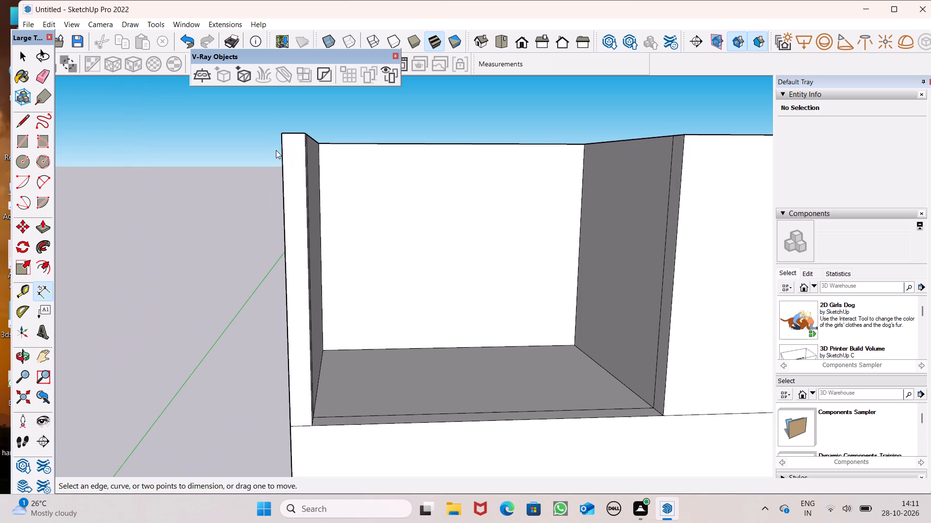
pyautogui.click(307, 136)
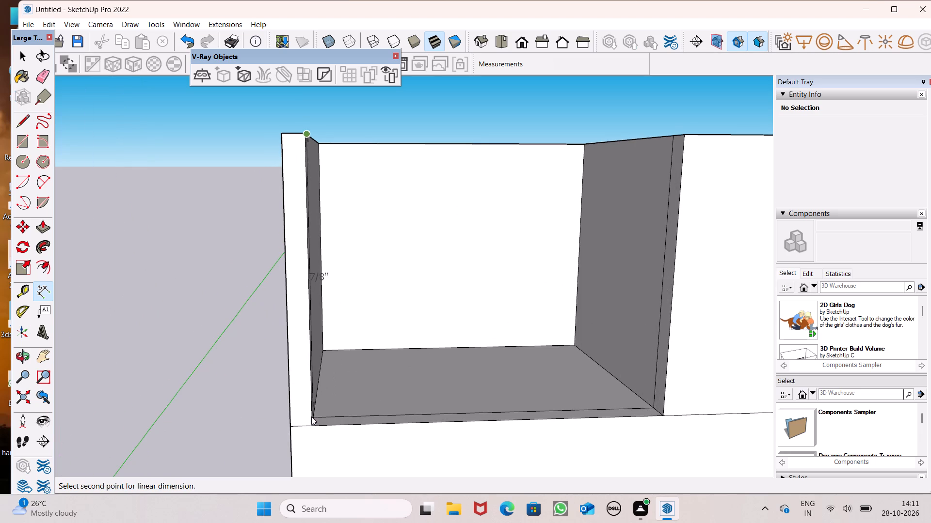
pyautogui.scroll(1, 311, 417)
pyautogui.click(314, 423)
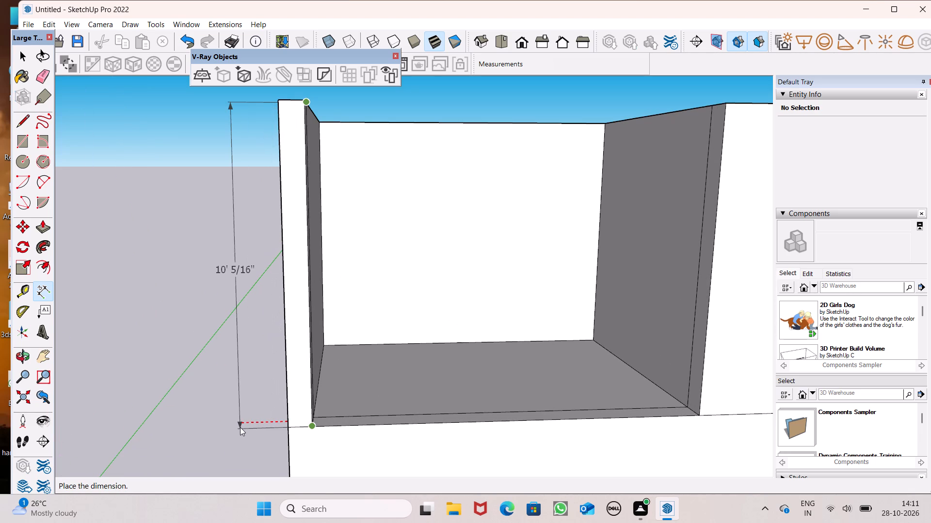
pyautogui.press('space')
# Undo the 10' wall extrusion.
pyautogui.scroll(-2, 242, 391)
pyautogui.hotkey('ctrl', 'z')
# Undo the partition edits, partition lines and guide lines on the plinth, back to the outer wall outline.
pyautogui.scroll(-1, 305, 383)
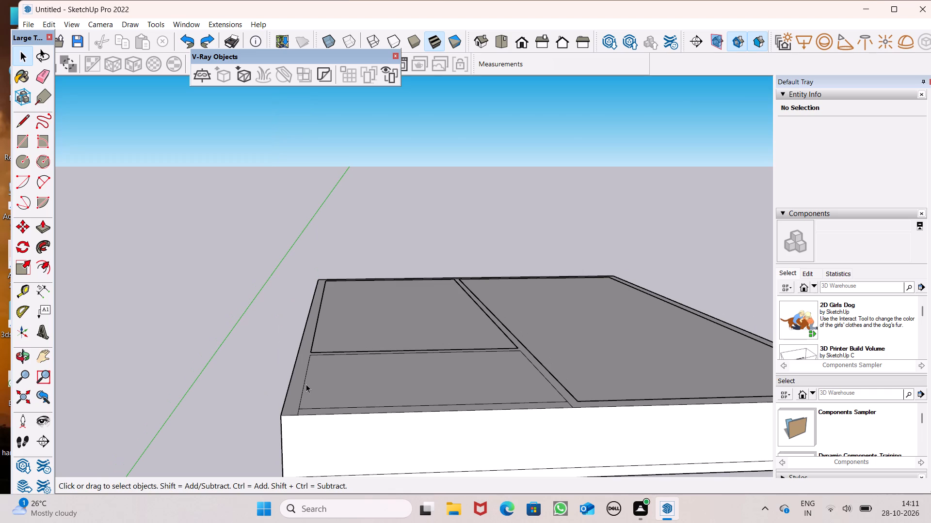
pyautogui.moveTo(45, 231); pyautogui.dragTo(49, 239)
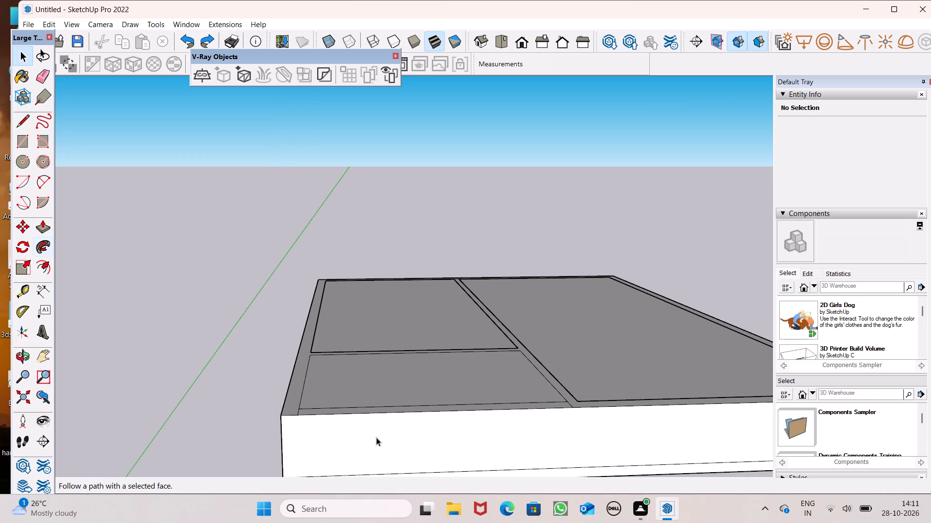
pyautogui.click(48, 224)
pyautogui.scroll(-4, 434, 265)
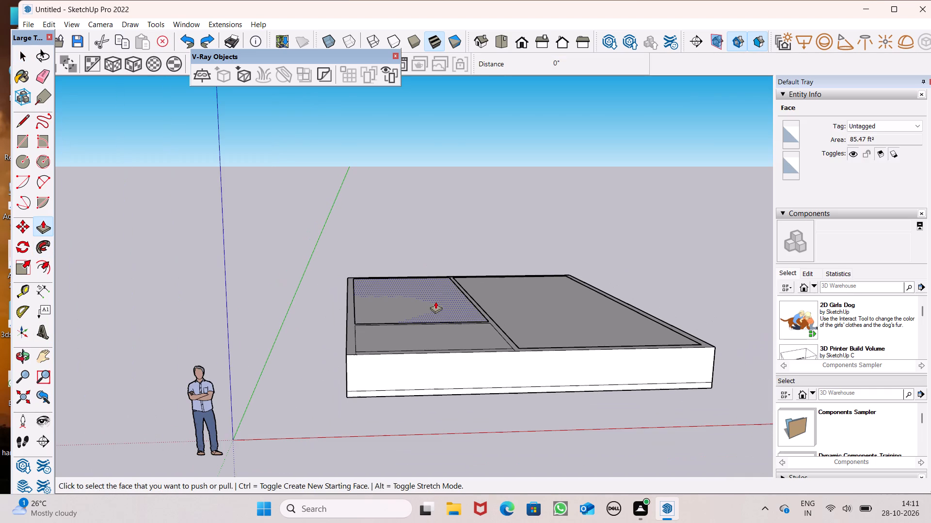
pyautogui.scroll(3, 435, 301)
pyautogui.hotkey('ctrl', 'z')
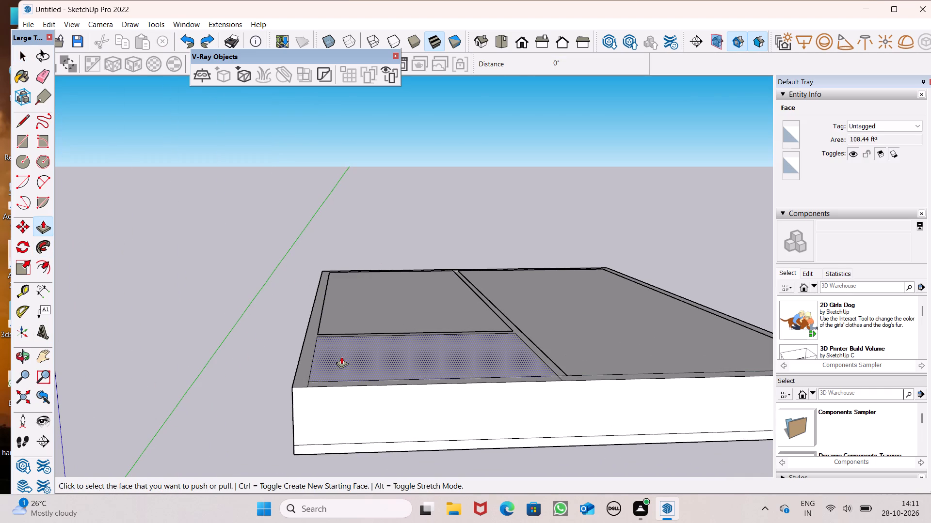
pyautogui.hotkey('ctrl', 'z')
pyautogui.hotkey('ctrl', 'z')
pyautogui.hotkey('ctrl', 'z')
pyautogui.hotkey('ctrl', 'z')
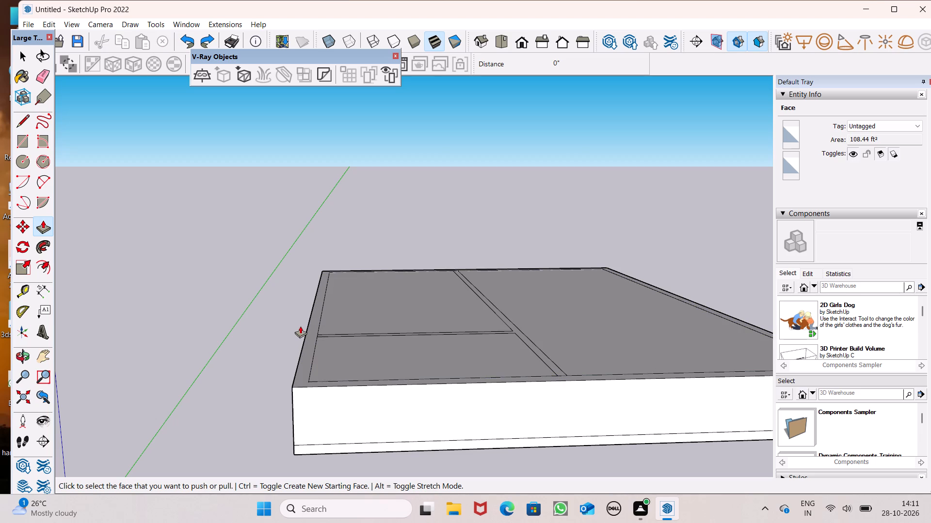
pyautogui.hotkey('ctrl', 'z')
pyautogui.hotkey('ctrl', 'z')
pyautogui.hotkey('ctrl', 'z')
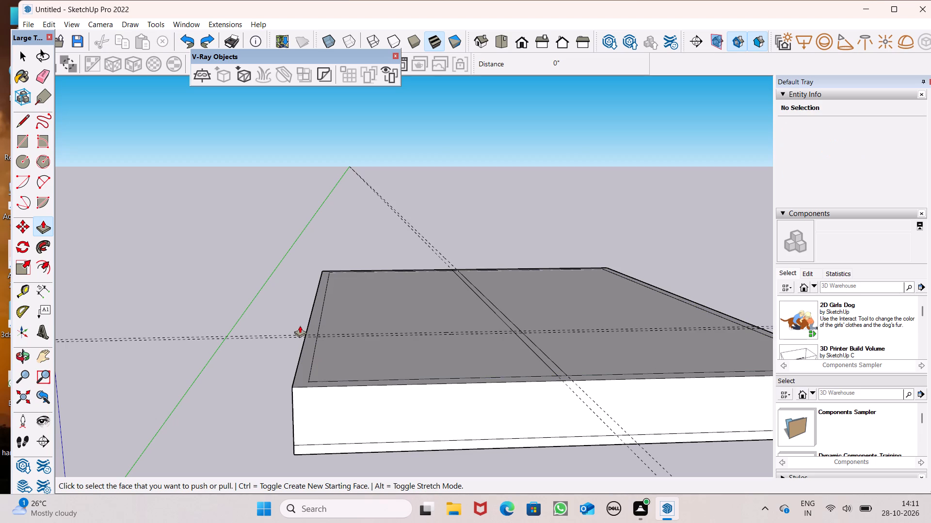
pyautogui.hotkey('ctrl', 'z')
pyautogui.hotkey('ctrl', 'z')
pyautogui.hotkey('ctrl', 'z')
pyautogui.hotkey('ctrl', 'z')
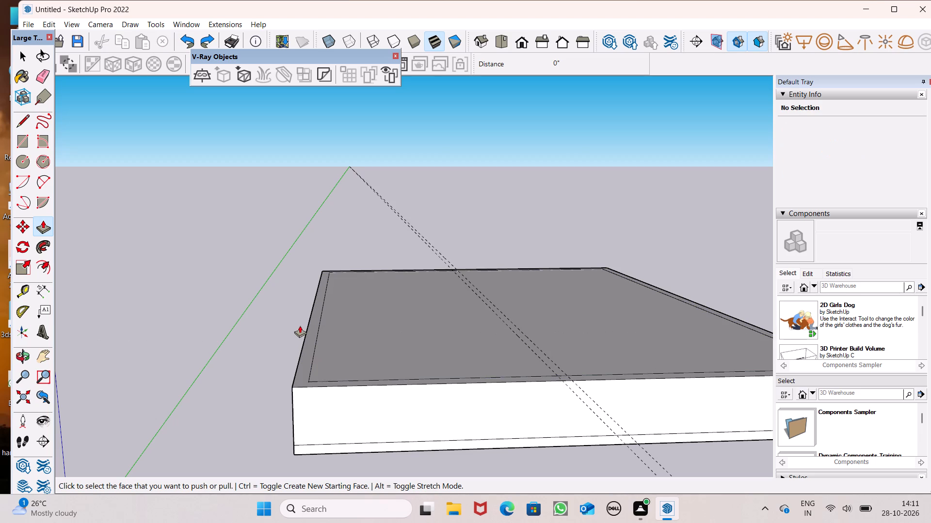
pyautogui.hotkey('ctrl', 'z')
# Undo the plinth extrusion and the outer wall outline, back to the plain slab.
pyautogui.scroll(-4, 357, 330)
pyautogui.moveTo(421, 347); pyautogui.dragTo(404, 478, button='middle')
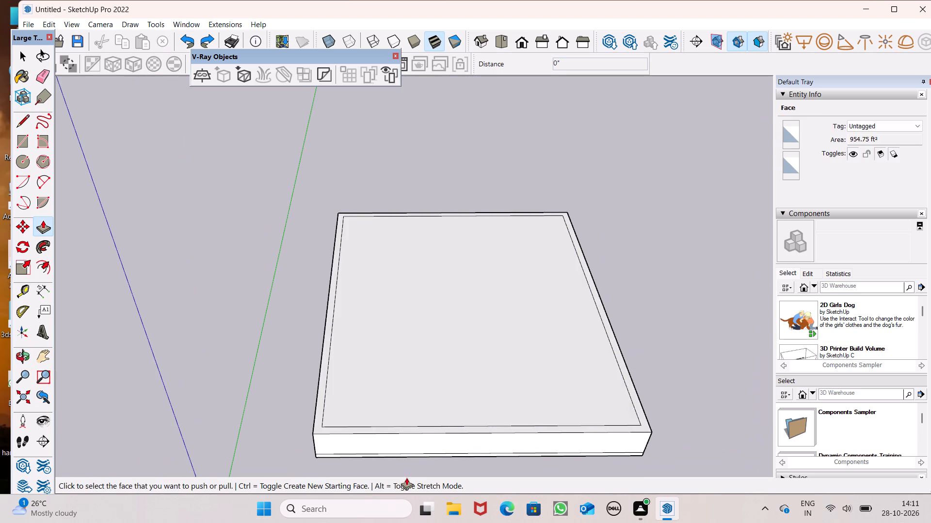
pyautogui.hotkey('ctrl', 'z')
pyautogui.hotkey('ctrl', 'z')
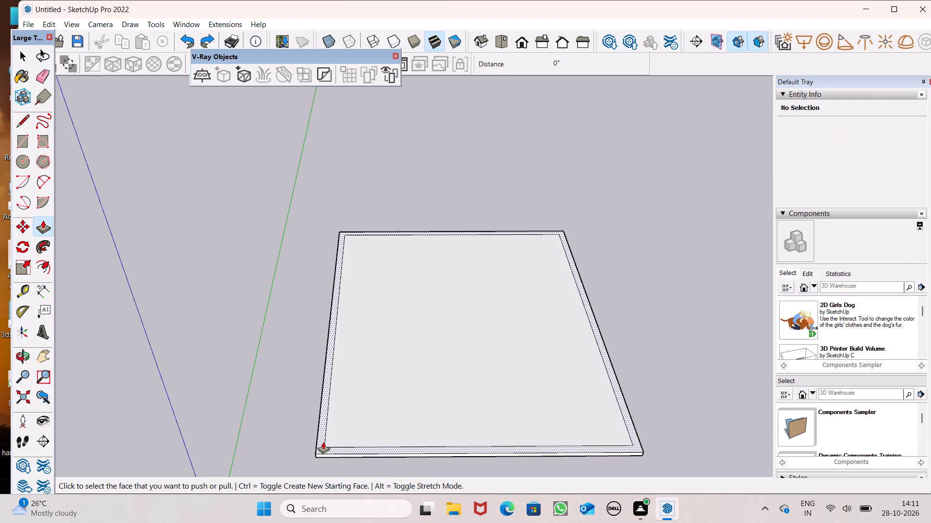
pyautogui.hotkey('ctrl', 'z')
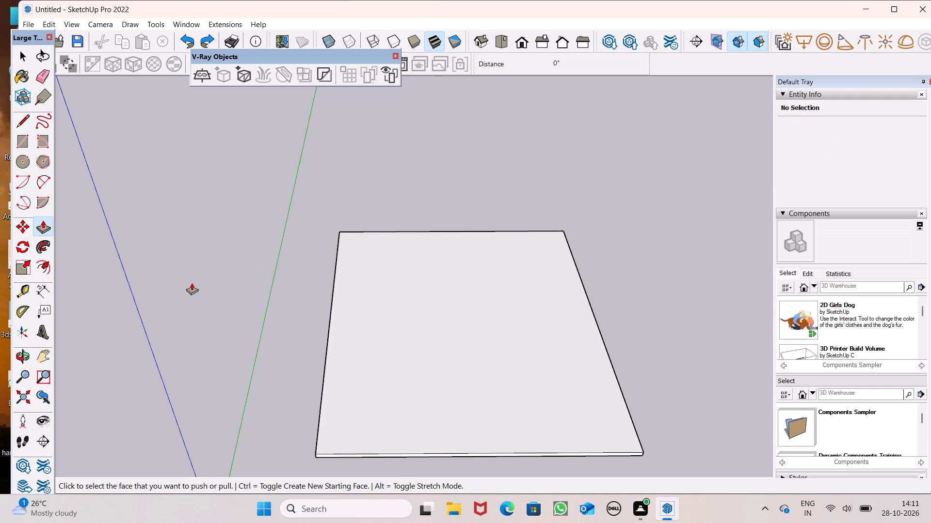
# Push/Pull the slab's top face up 3' to form the plinth.
pyautogui.keyDown('ctrl'); pyautogui.moveTo(365, 433); pyautogui.dragTo(369, 415); pyautogui.keyUp('ctrl')
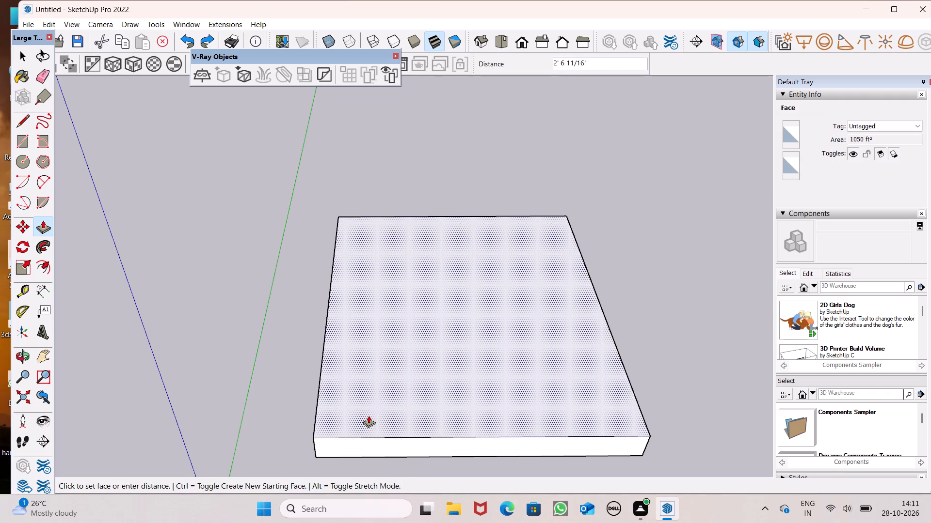
pyautogui.keyDown('ctrl'); pyautogui.moveTo(369, 415); pyautogui.dragTo(369, 383); pyautogui.keyUp('ctrl')
pyautogui.press('3')
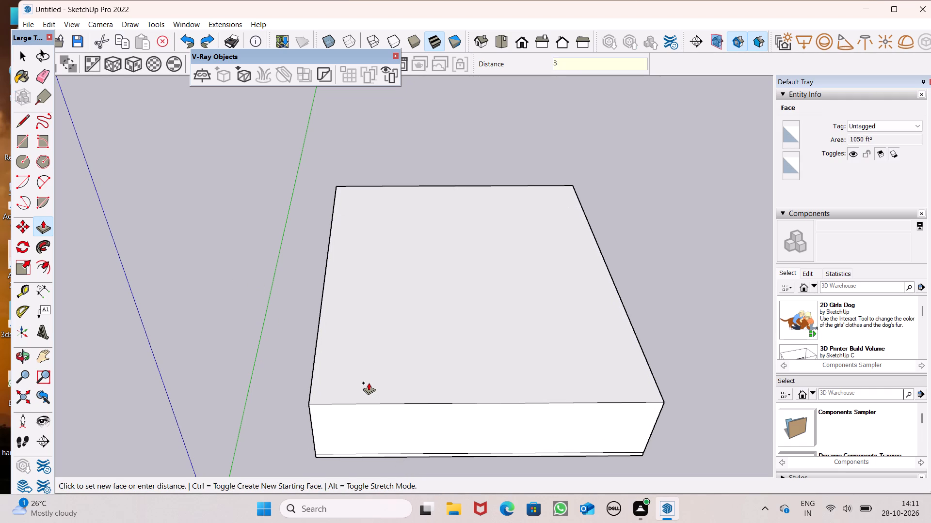
pyautogui.keyDown('ctrl'); pyautogui.moveTo(369, 383); pyautogui.dragTo(369, 382); pyautogui.keyUp('ctrl')
pyautogui.press("'")
pyautogui.press('Return')
# Offset the plinth's top face outline 9" inward to mark the outer wall thickness.
pyautogui.moveTo(371, 400); pyautogui.dragTo(346, 455, button='middle')
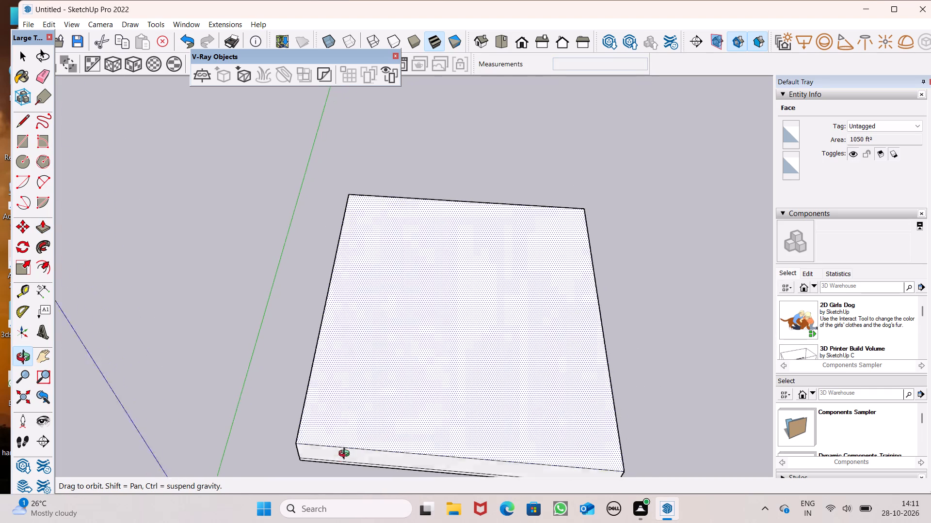
pyautogui.moveTo(346, 455); pyautogui.dragTo(354, 470, button='middle')
pyautogui.click(59, 265)
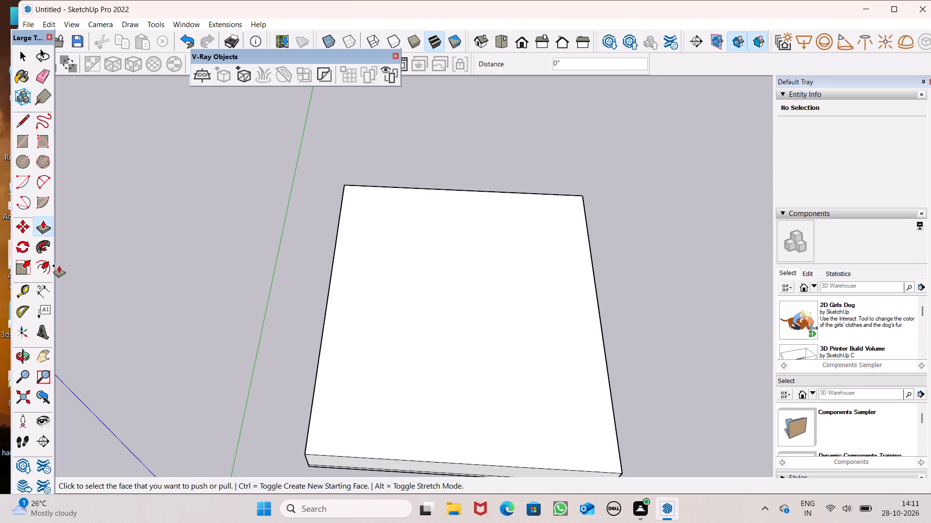
pyautogui.click(47, 265)
pyautogui.moveTo(401, 224); pyautogui.dragTo(398, 242)
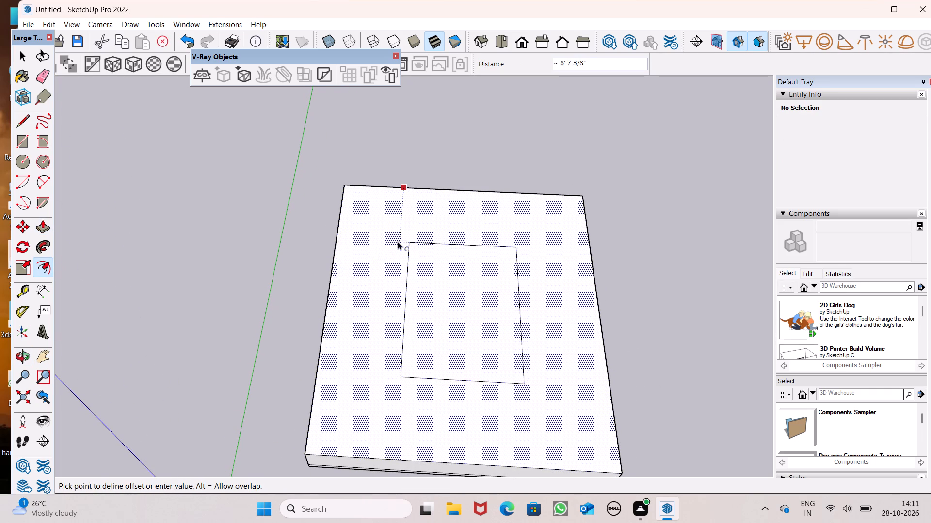
pyautogui.moveTo(398, 242); pyautogui.dragTo(395, 277)
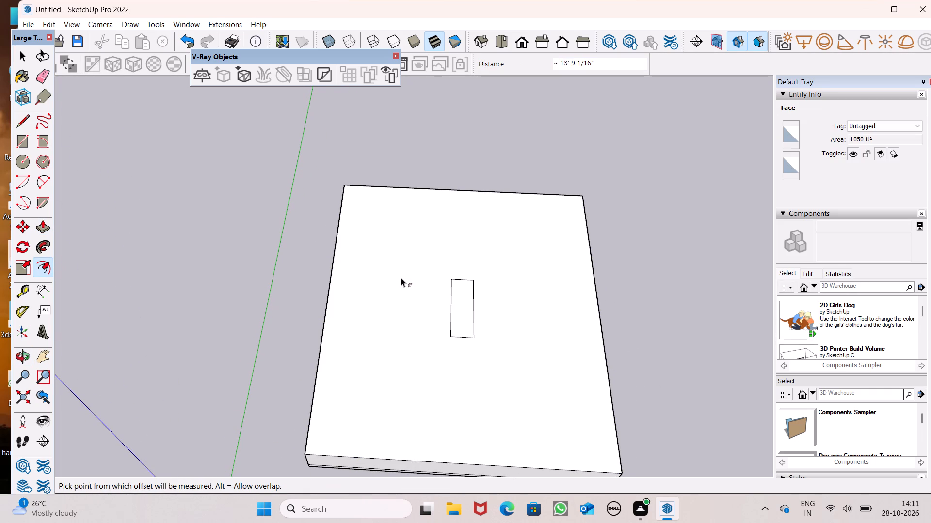
pyautogui.press('9')
pyautogui.hotkey('shift', '"')
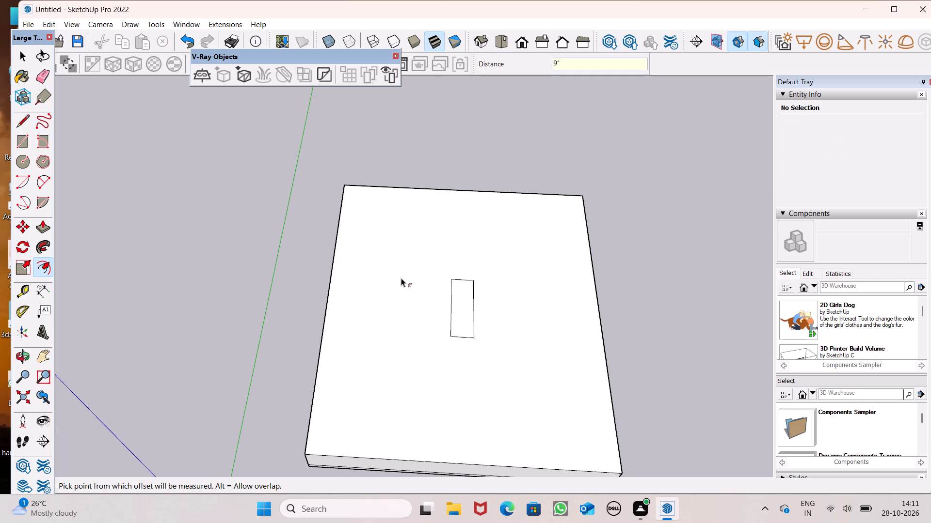
pyautogui.press('Return')
pyautogui.press('space')
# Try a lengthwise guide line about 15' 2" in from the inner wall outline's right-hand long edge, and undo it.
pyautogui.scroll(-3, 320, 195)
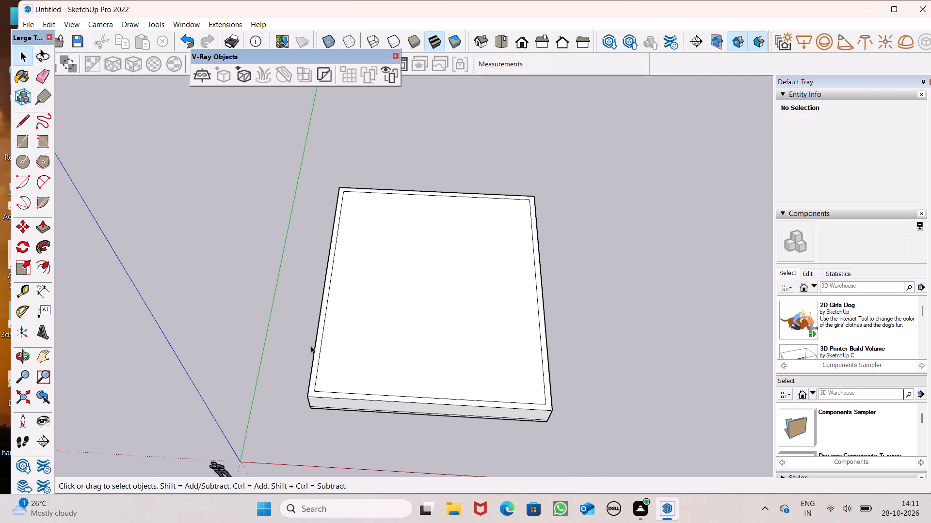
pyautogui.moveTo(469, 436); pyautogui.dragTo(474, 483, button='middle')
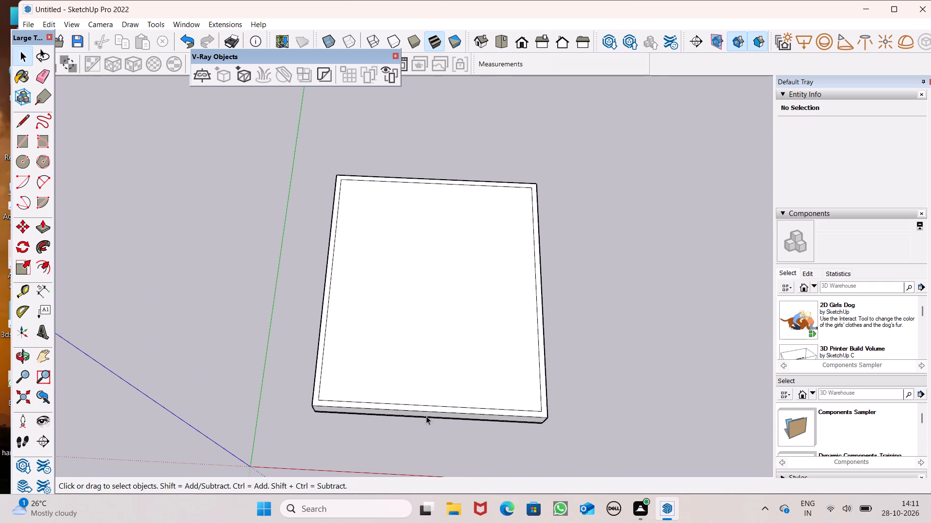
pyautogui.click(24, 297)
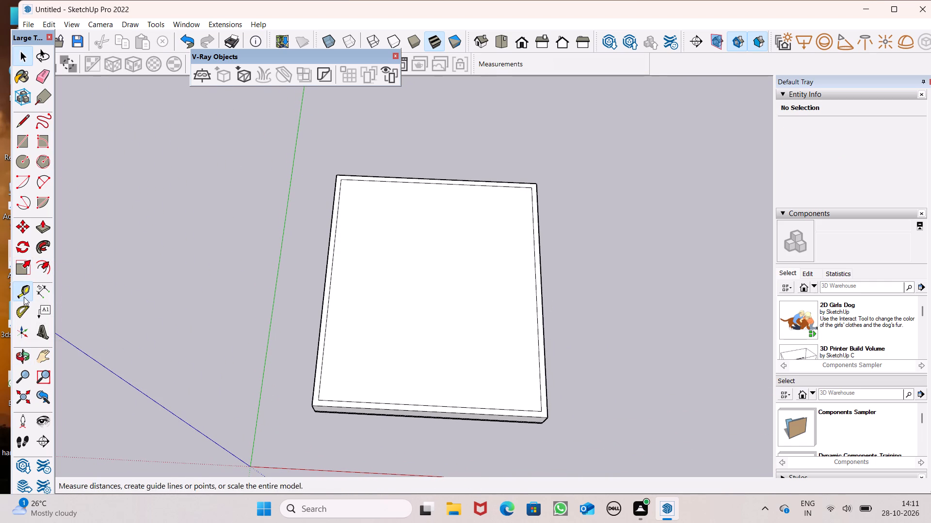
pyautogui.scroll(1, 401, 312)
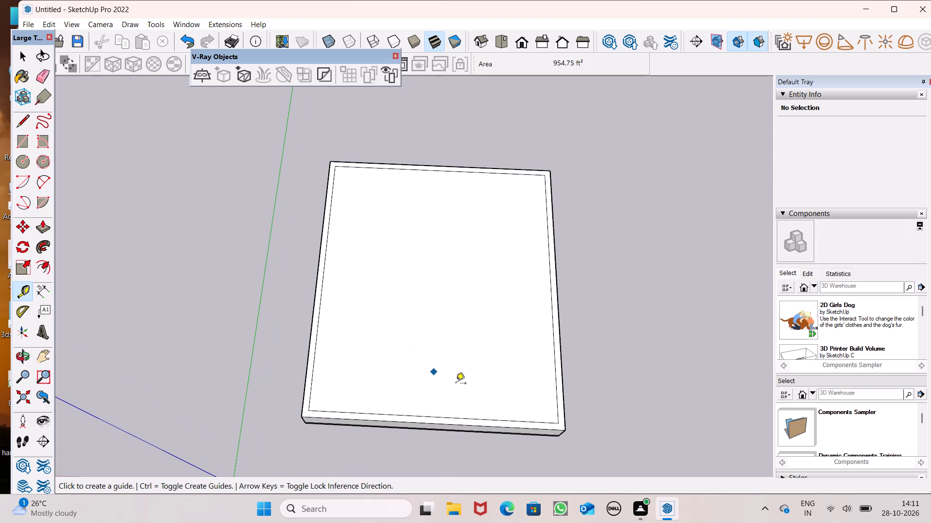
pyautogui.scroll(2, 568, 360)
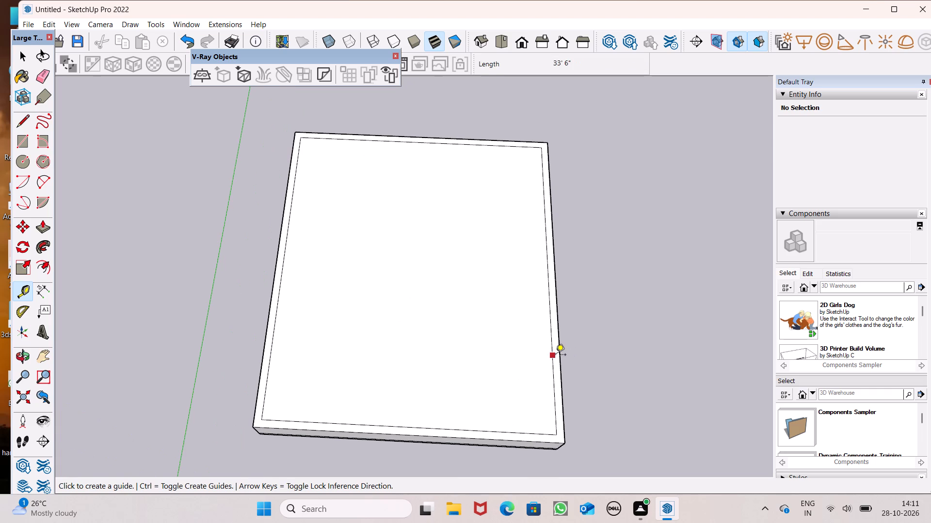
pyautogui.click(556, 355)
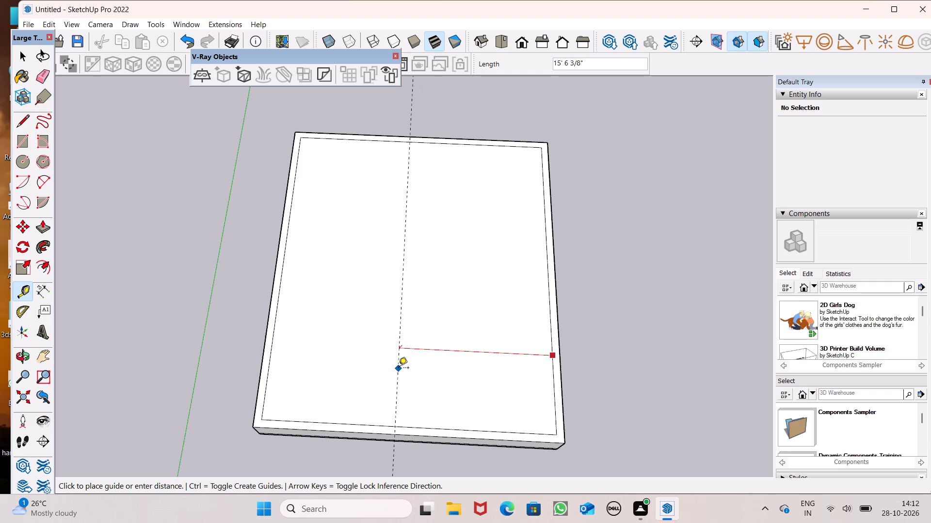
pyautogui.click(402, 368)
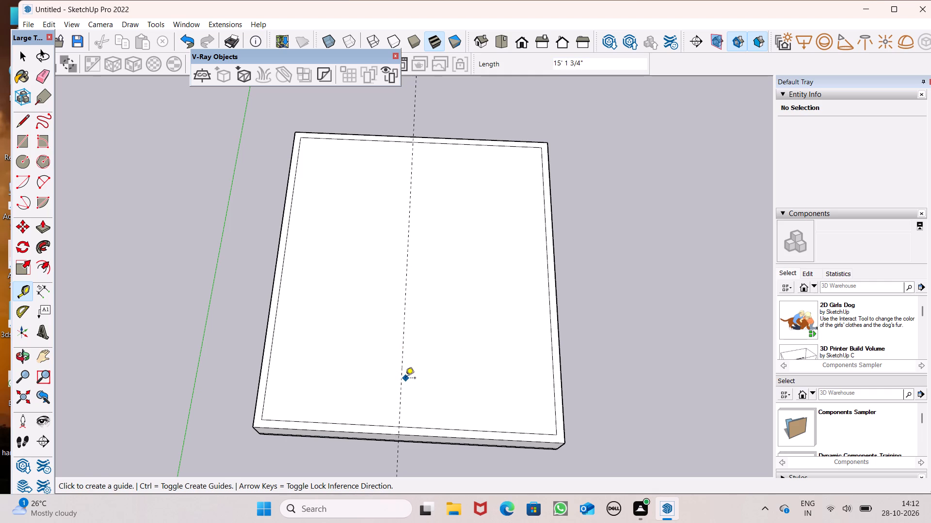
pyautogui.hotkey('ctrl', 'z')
# Place a lengthwise guide about 16' 1" in from the inner wall outline's right-hand long edge, and a parallel guide 6" beyond it.
pyautogui.click(553, 352)
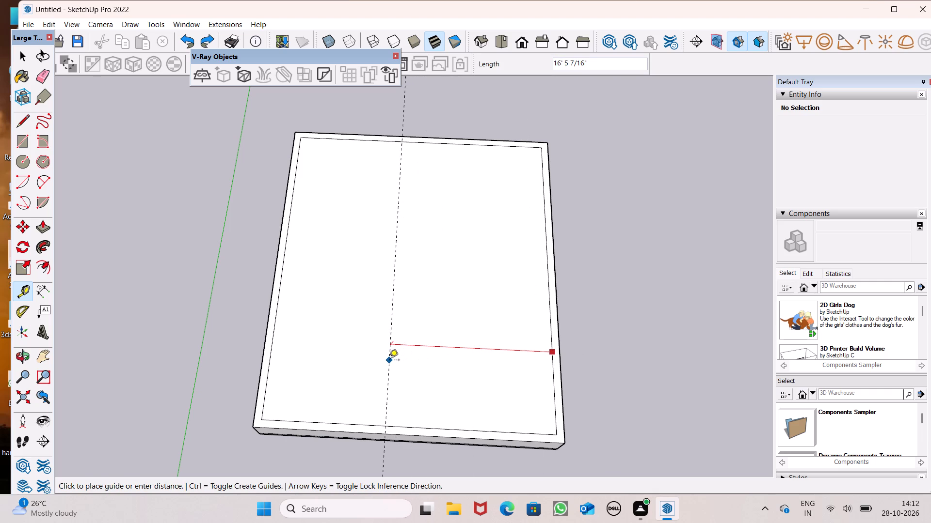
pyautogui.click(393, 361)
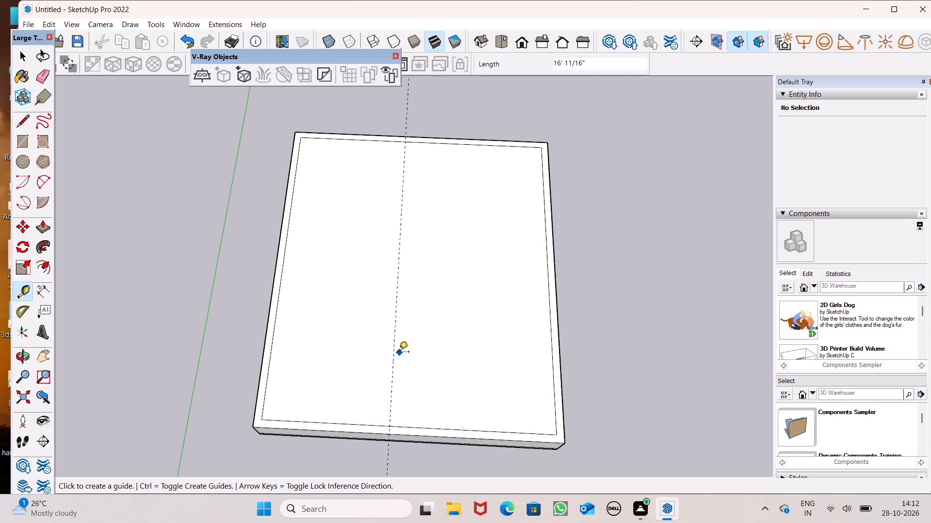
pyautogui.click(396, 354)
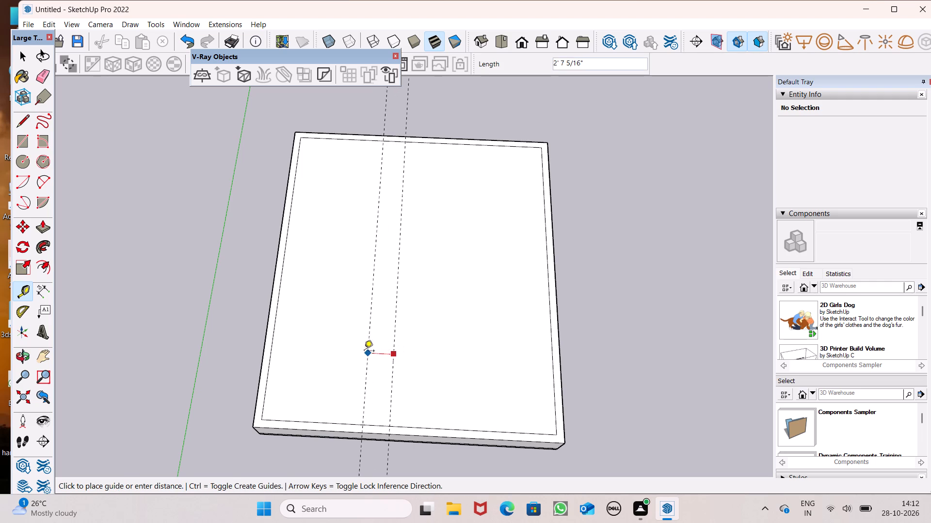
pyautogui.press('6')
pyautogui.hotkey('shift', '"')
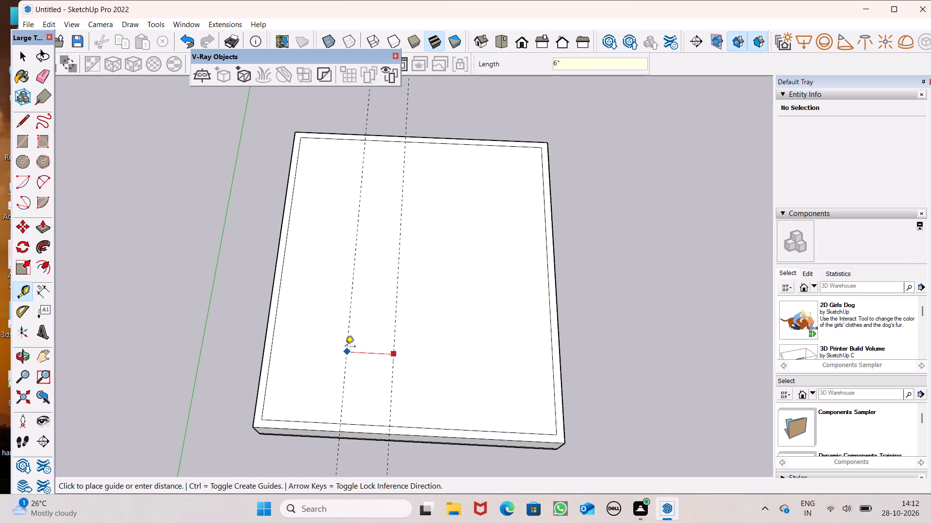
pyautogui.press('Return')
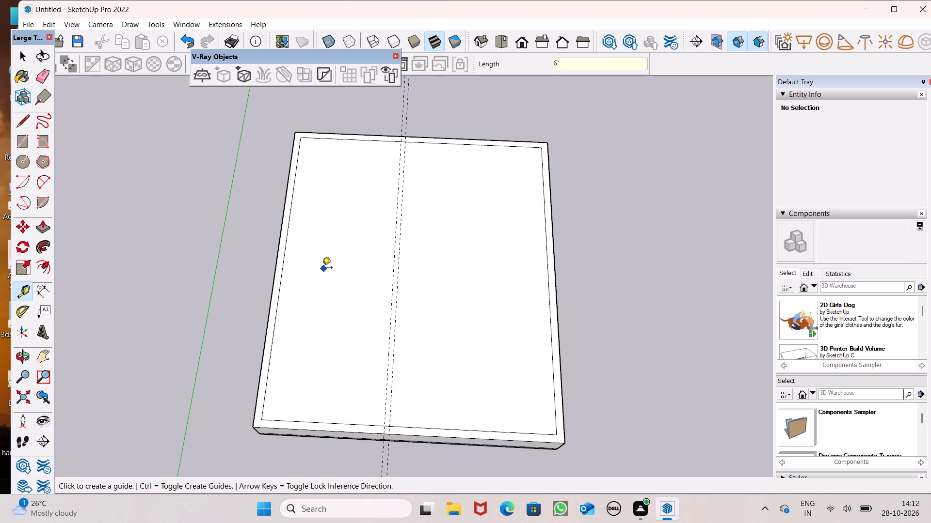
# Place a crosswise guide about 6' 2" in from the inner wall outline's front edge, and a parallel guide 6" beyond it.
pyautogui.click(308, 422)
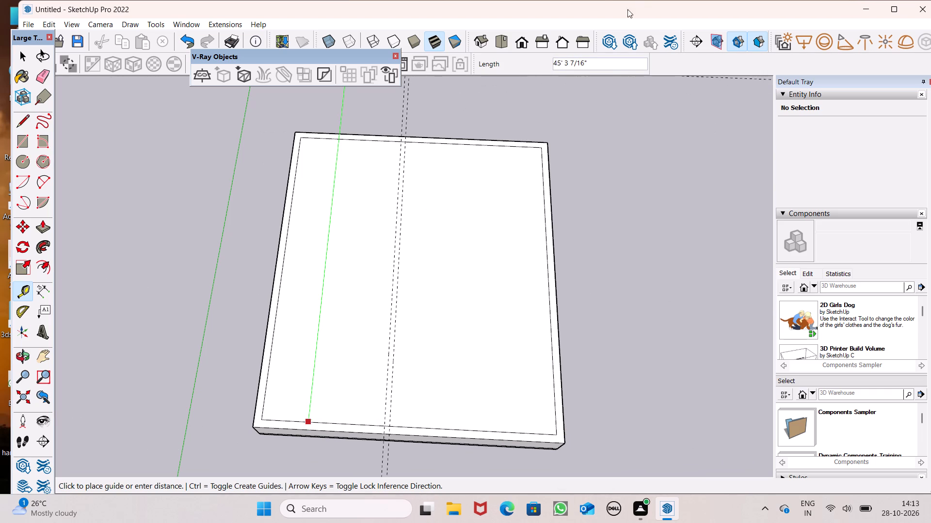
pyautogui.scroll(-1, 529, 18)
pyautogui.scroll(-5, 564, 170)
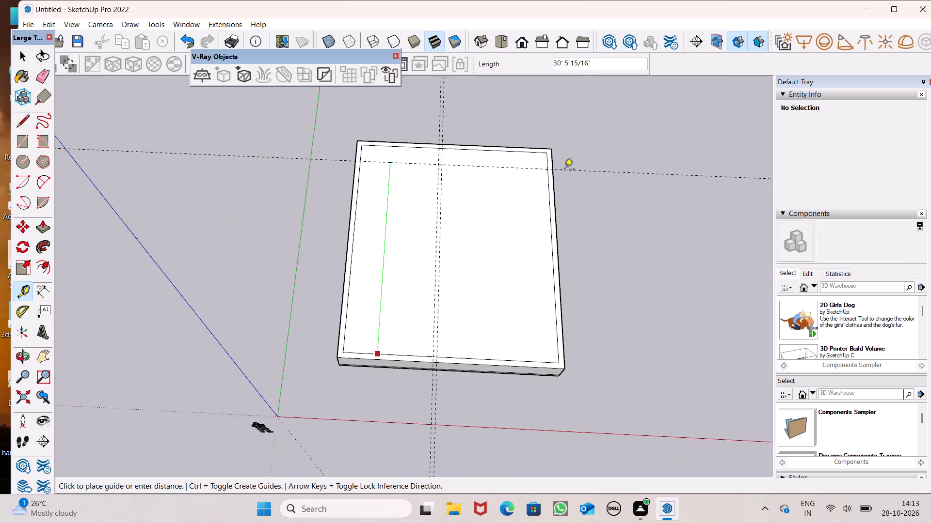
pyautogui.scroll(7, 493, 313)
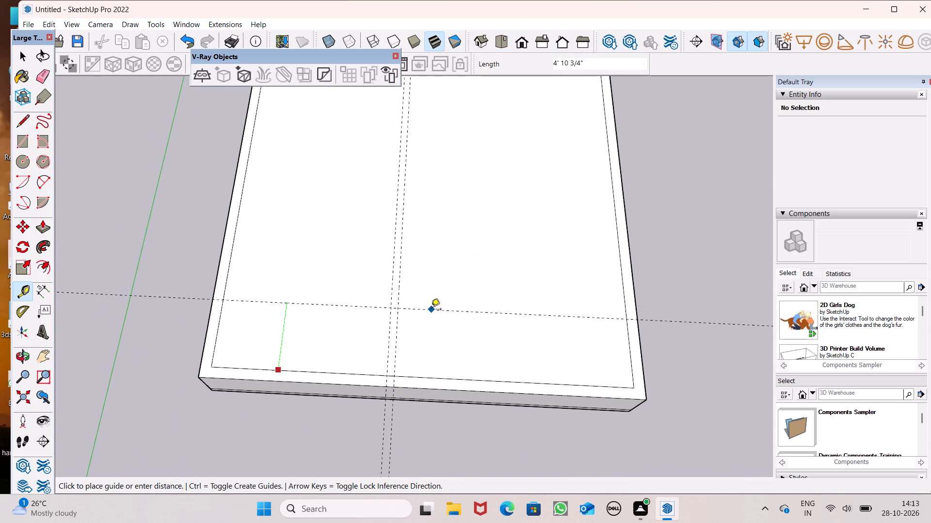
pyautogui.scroll(1, 426, 309)
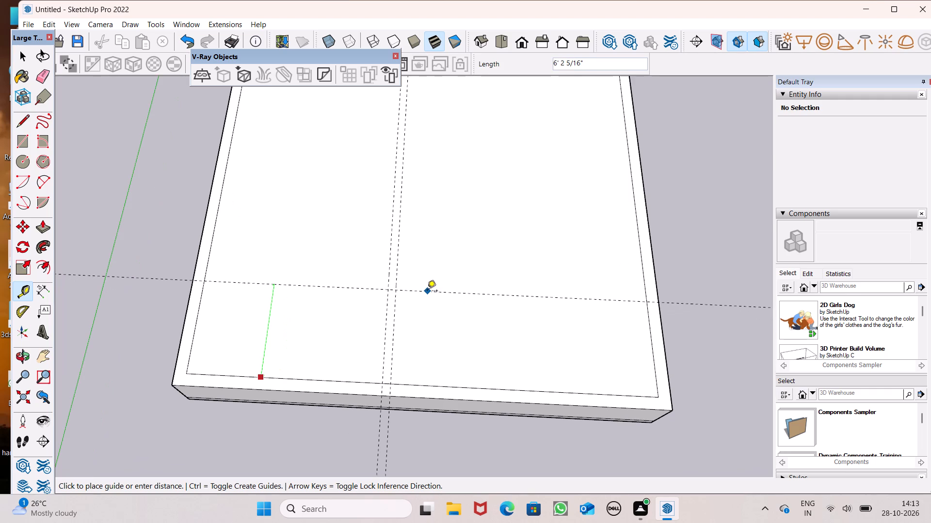
pyautogui.click(427, 292)
pyautogui.moveTo(423, 291); pyautogui.dragTo(428, 274)
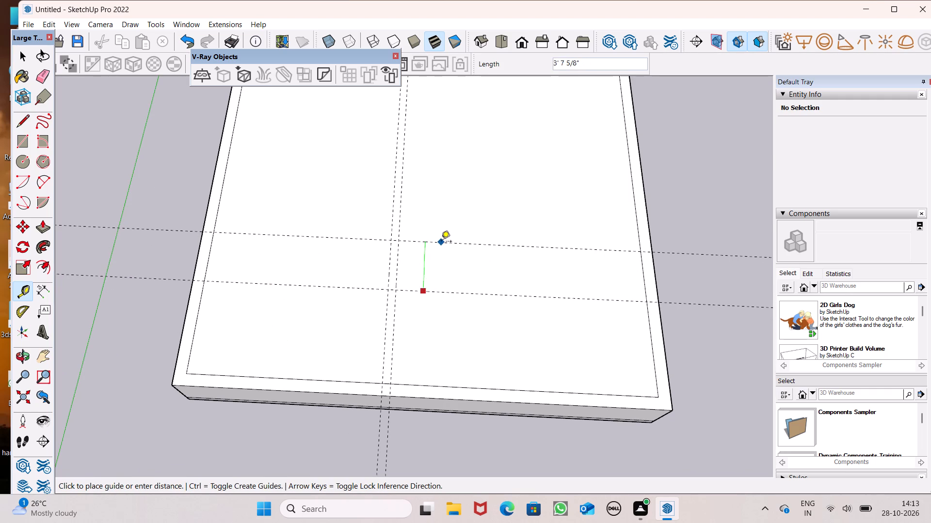
pyautogui.press('6')
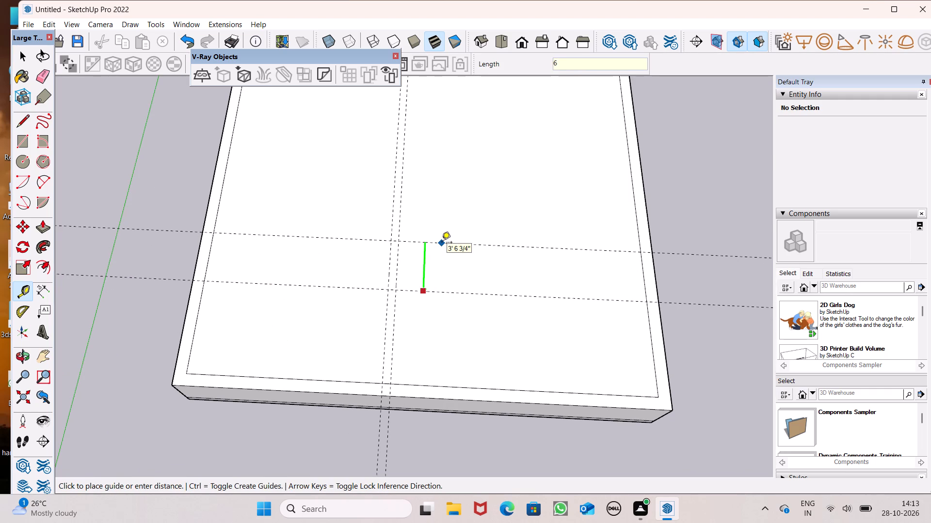
pyautogui.hotkey('shift', '"')
pyautogui.press('Return')
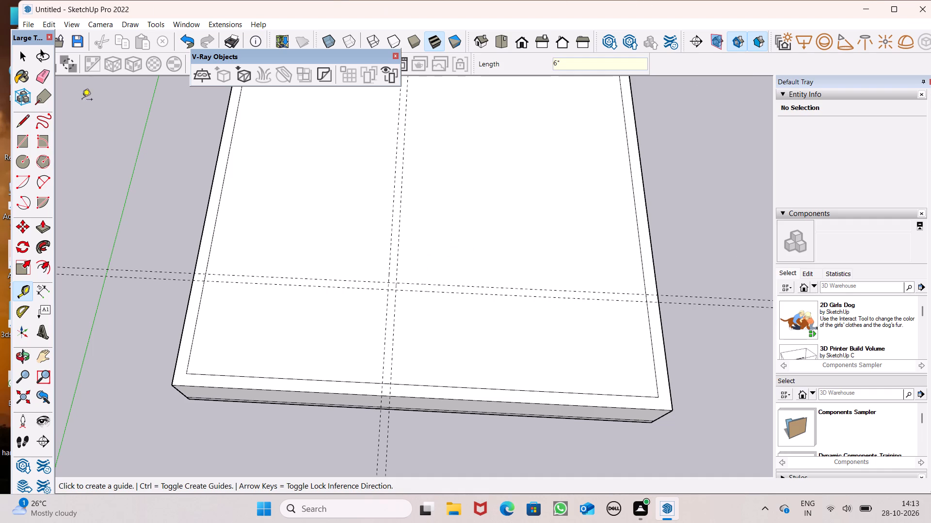
# Draw a 6" by about 12' 5" partition rectangle between the crosswise guides, from the left inner wall edge to the far side of the lengthwise guides.
pyautogui.click(18, 144)
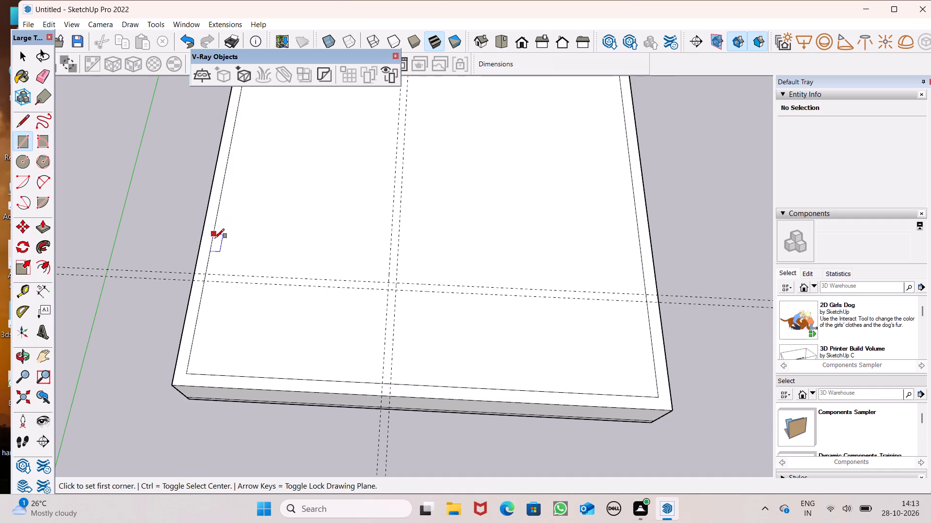
pyautogui.scroll(1, 215, 237)
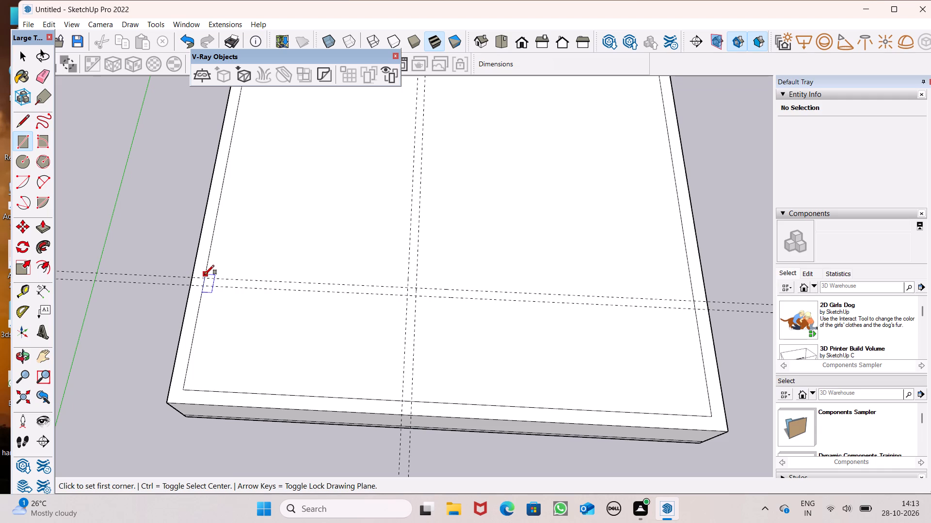
pyautogui.click(205, 277)
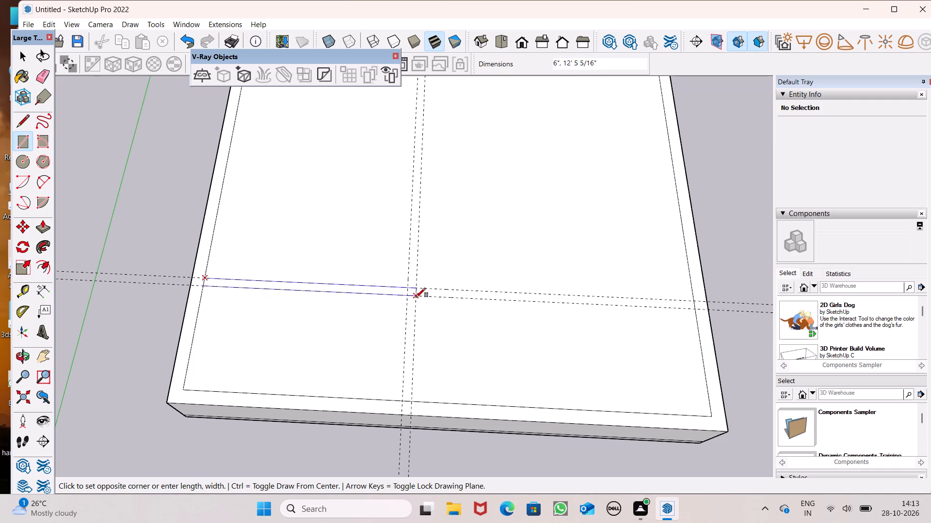
pyautogui.click(416, 296)
# Draw a 6" wide partition rectangle between the lengthwise guides, from the back inner wall edge to the end corner of the crosswise partition.
pyautogui.scroll(-1, 358, 236)
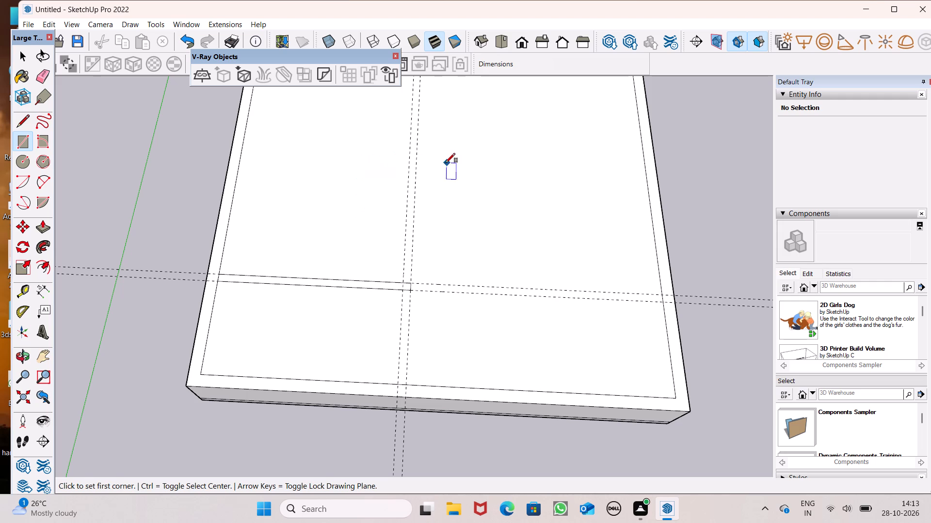
pyautogui.scroll(-6, 444, 164)
pyautogui.scroll(-4, 431, 292)
pyautogui.scroll(4, 439, 135)
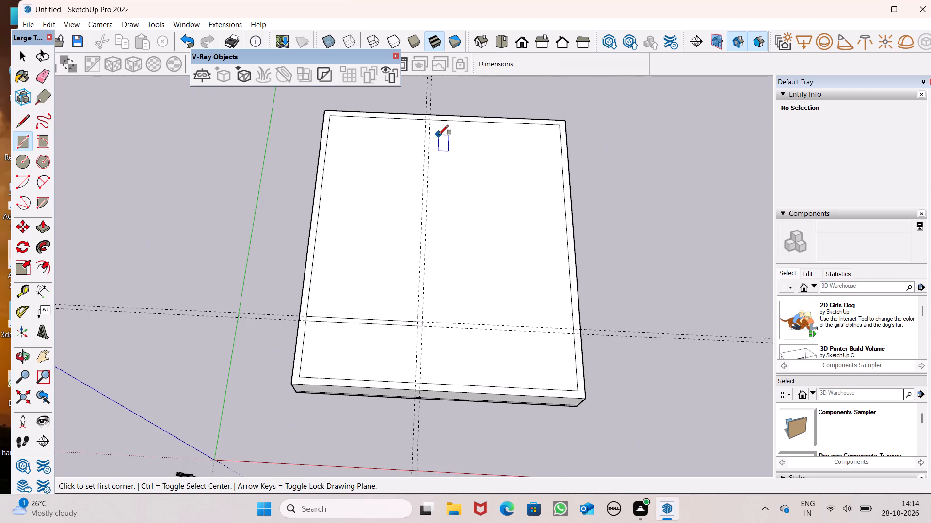
pyautogui.scroll(-1, 435, 245)
pyautogui.moveTo(438, 280); pyautogui.dragTo(457, 277, button='middle')
pyautogui.scroll(1, 456, 278)
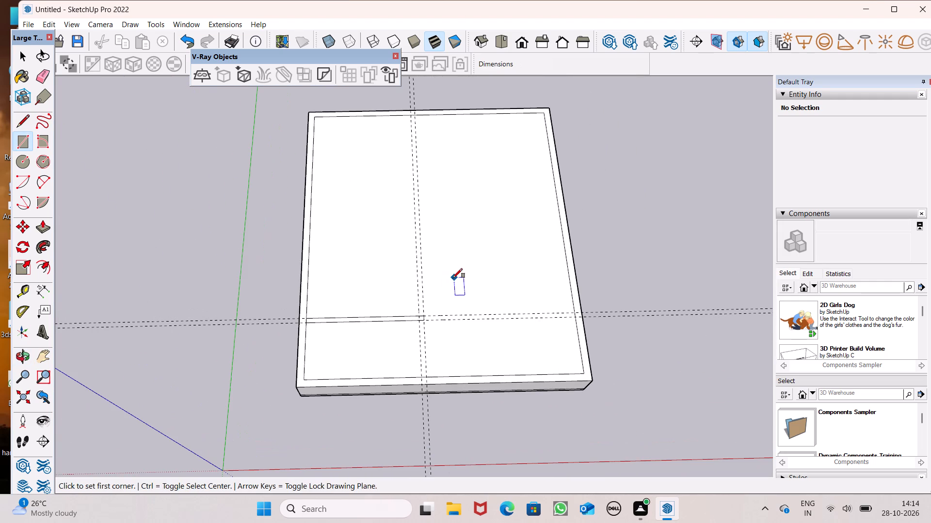
pyautogui.scroll(4, 435, 120)
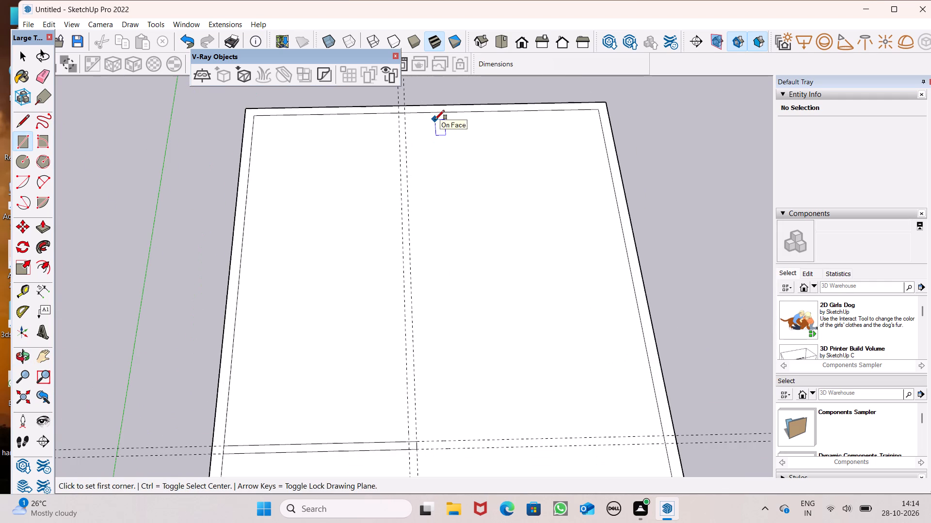
pyautogui.click(400, 112)
pyautogui.scroll(-1, 408, 123)
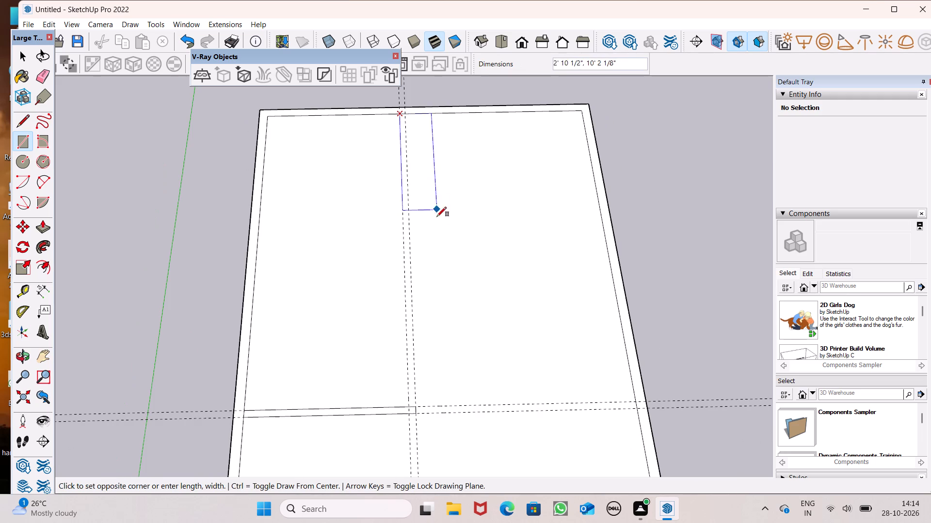
pyautogui.scroll(-3, 431, 238)
pyautogui.scroll(8, 422, 371)
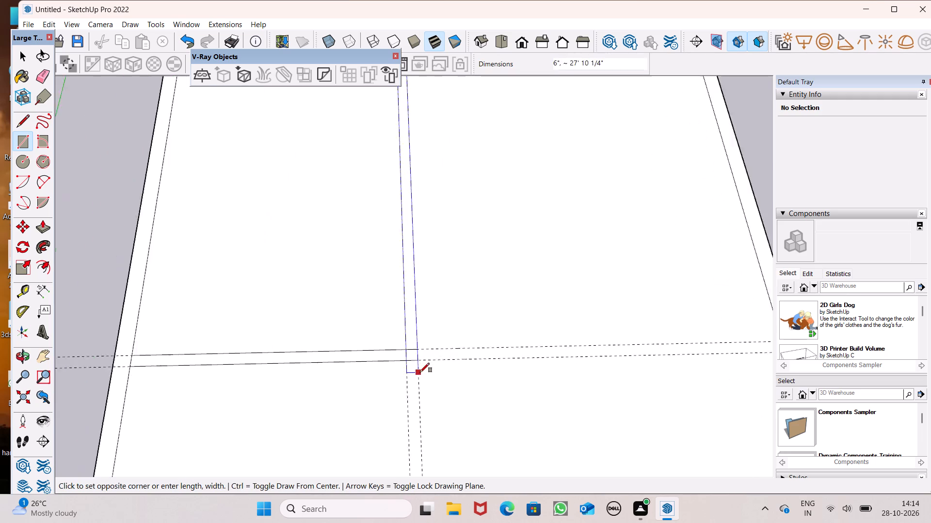
pyautogui.scroll(4, 420, 372)
pyautogui.click(414, 355)
pyautogui.scroll(-6, 427, 227)
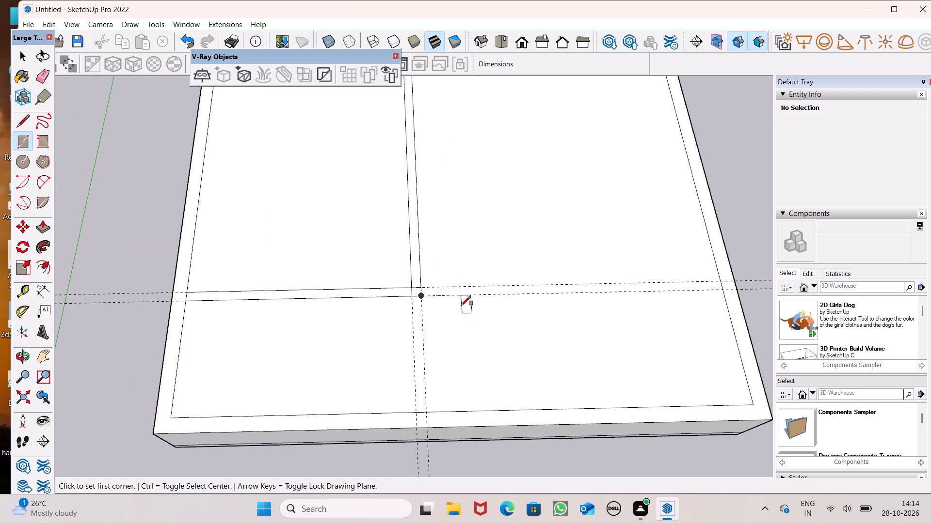
pyautogui.press('space')
pyautogui.scroll(-4, 284, 209)
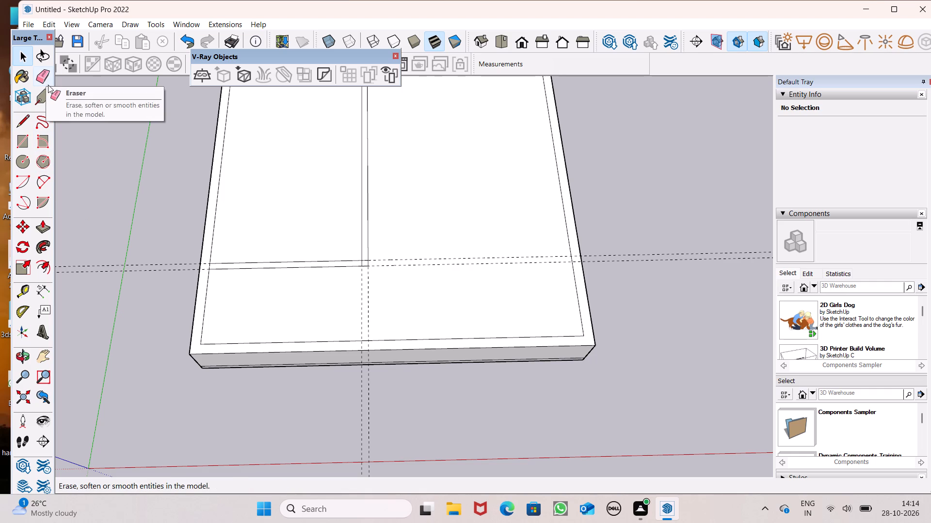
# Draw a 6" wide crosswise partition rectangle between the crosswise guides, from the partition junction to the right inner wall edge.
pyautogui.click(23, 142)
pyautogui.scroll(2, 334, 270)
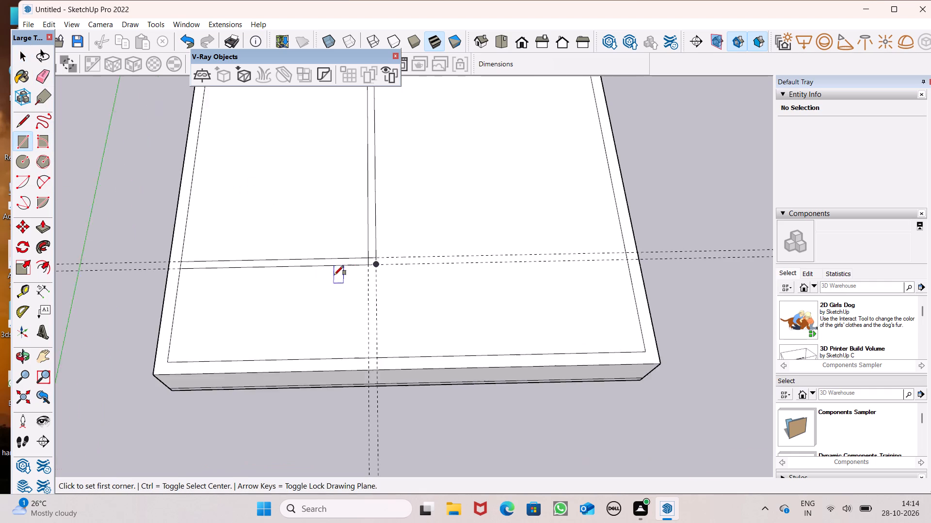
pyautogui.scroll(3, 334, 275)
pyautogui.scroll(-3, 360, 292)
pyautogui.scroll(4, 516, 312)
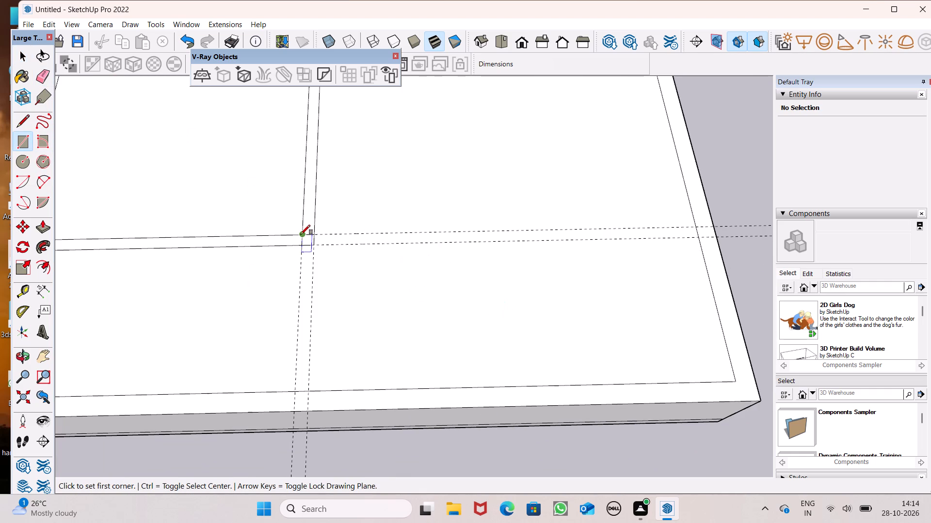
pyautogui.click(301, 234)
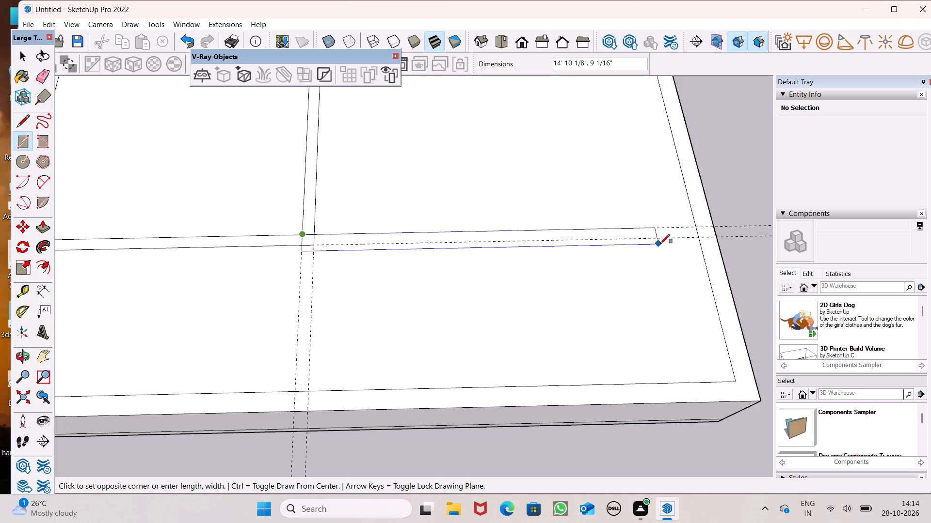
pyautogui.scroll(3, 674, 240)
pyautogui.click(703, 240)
# Draw a 6" by about 6' 2" partition rectangle between the lengthwise guides, from the crosswise partition to the front inner wall edge.
pyautogui.scroll(-7, 621, 232)
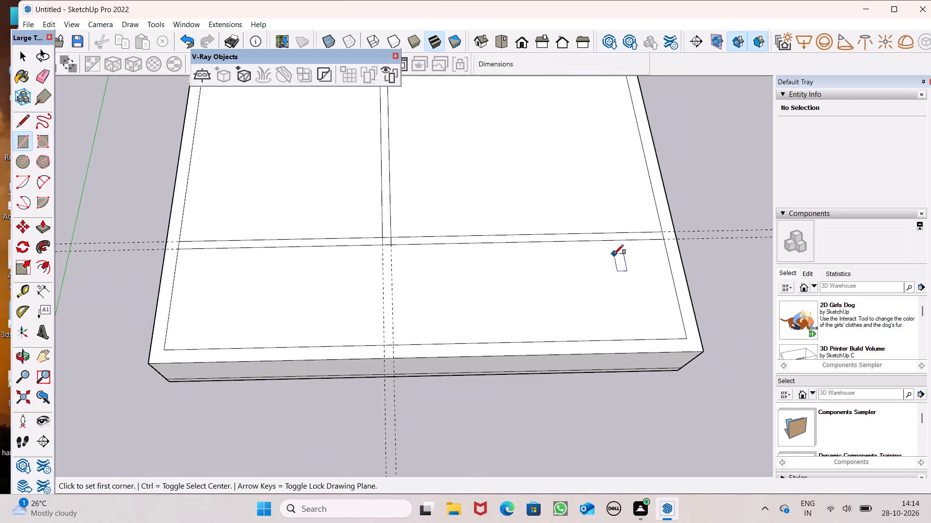
pyautogui.scroll(-6, 640, 265)
pyautogui.scroll(6, 501, 276)
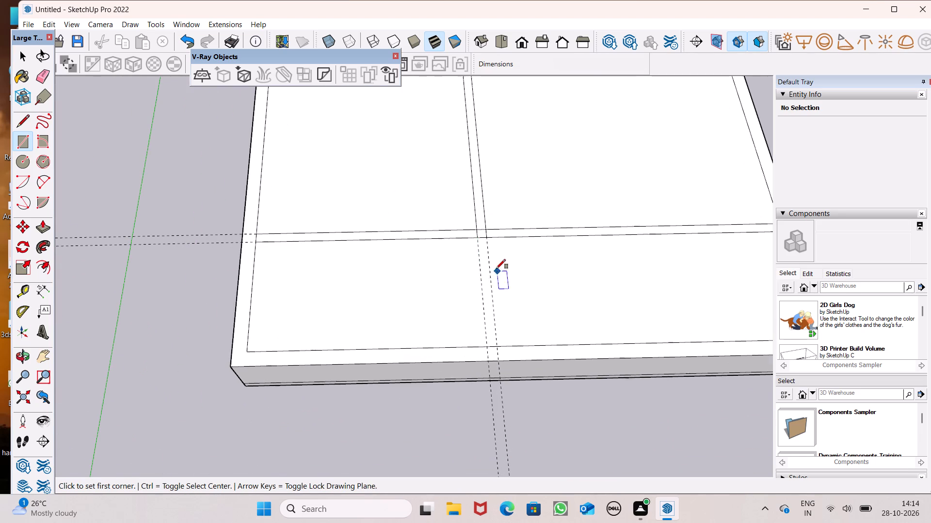
pyautogui.click(480, 240)
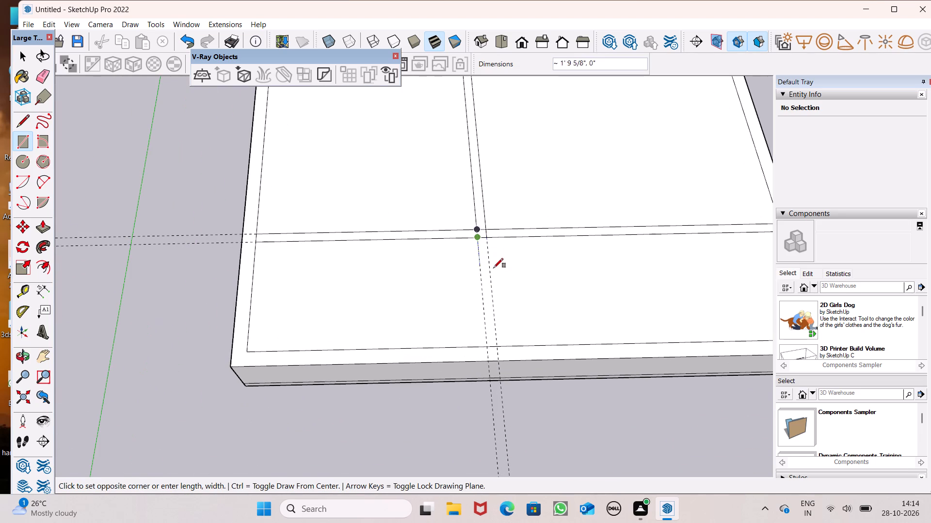
pyautogui.click(499, 348)
# Erase the two crosswise and two lengthwise construction guides.
pyautogui.scroll(-6, 333, 218)
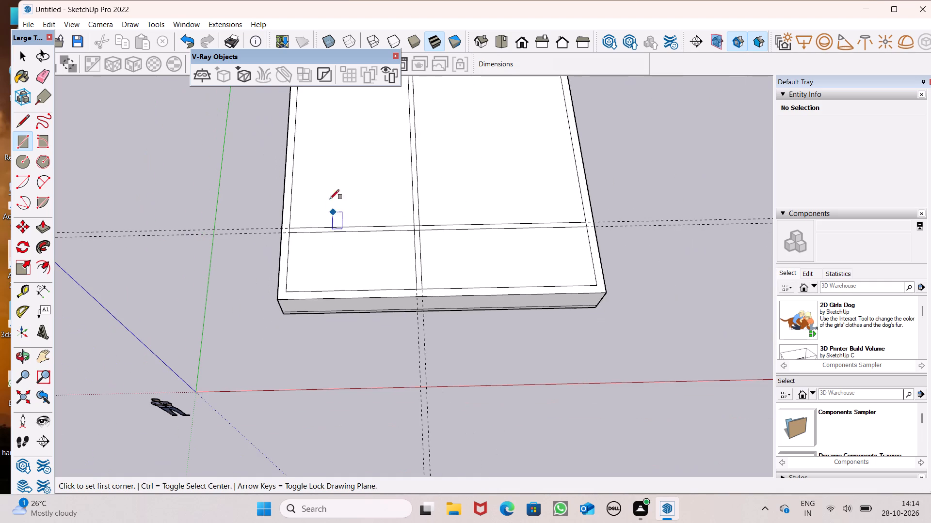
pyautogui.click(42, 82)
pyautogui.moveTo(234, 210); pyautogui.dragTo(236, 230)
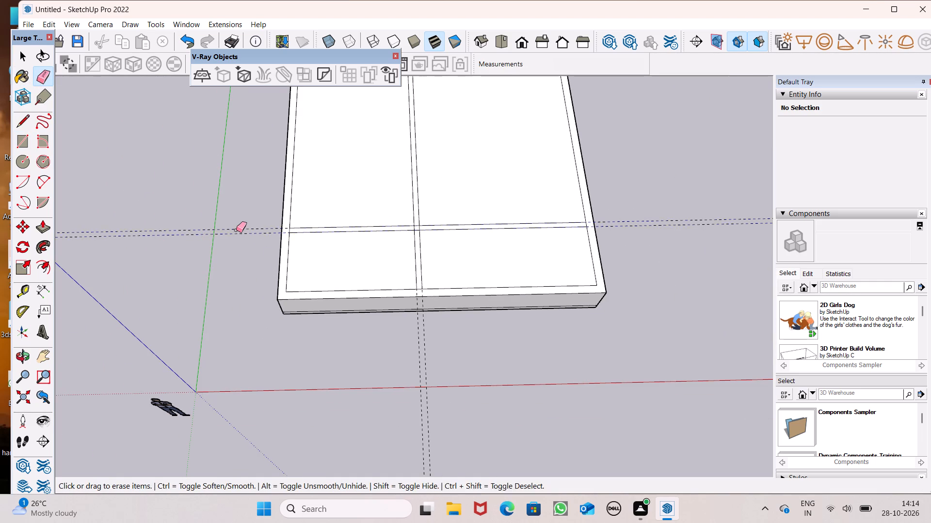
pyautogui.moveTo(236, 230); pyautogui.dragTo(236, 239)
pyautogui.scroll(-5, 226, 205)
pyautogui.scroll(2, 324, 284)
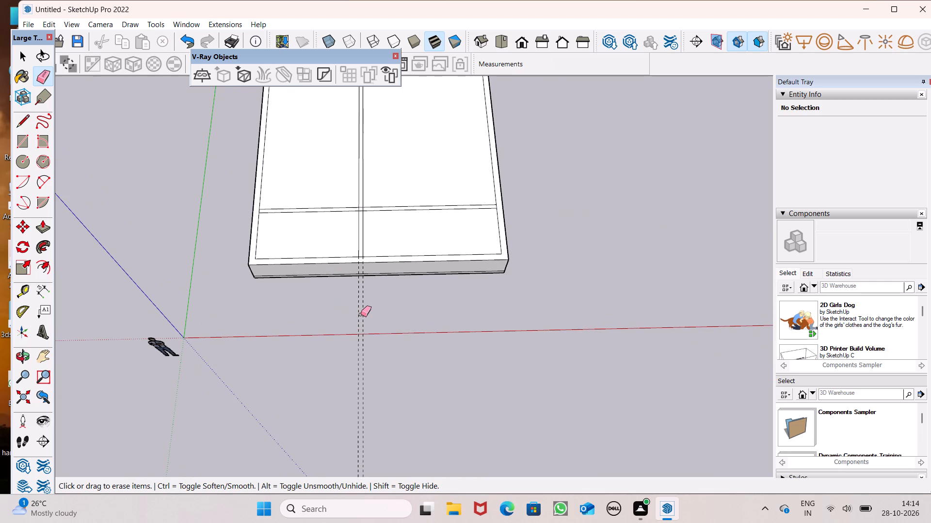
pyautogui.moveTo(361, 314); pyautogui.dragTo(371, 309)
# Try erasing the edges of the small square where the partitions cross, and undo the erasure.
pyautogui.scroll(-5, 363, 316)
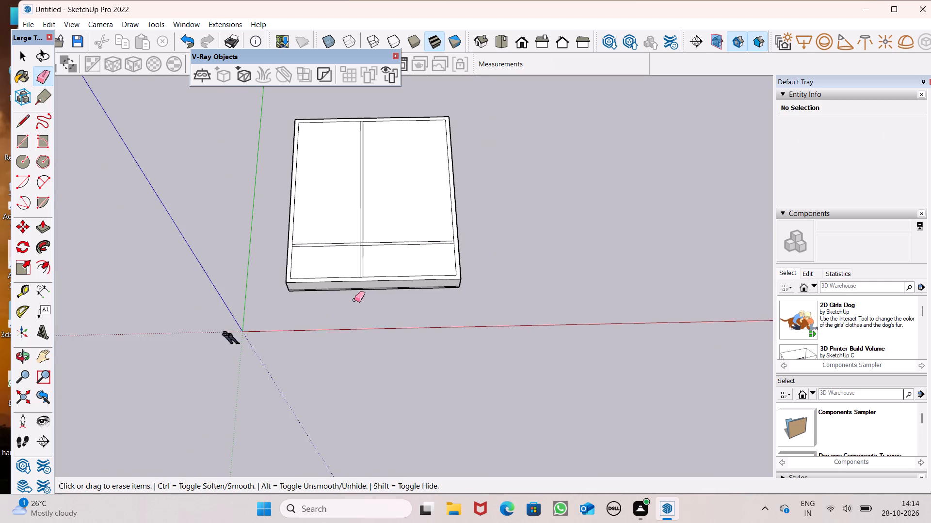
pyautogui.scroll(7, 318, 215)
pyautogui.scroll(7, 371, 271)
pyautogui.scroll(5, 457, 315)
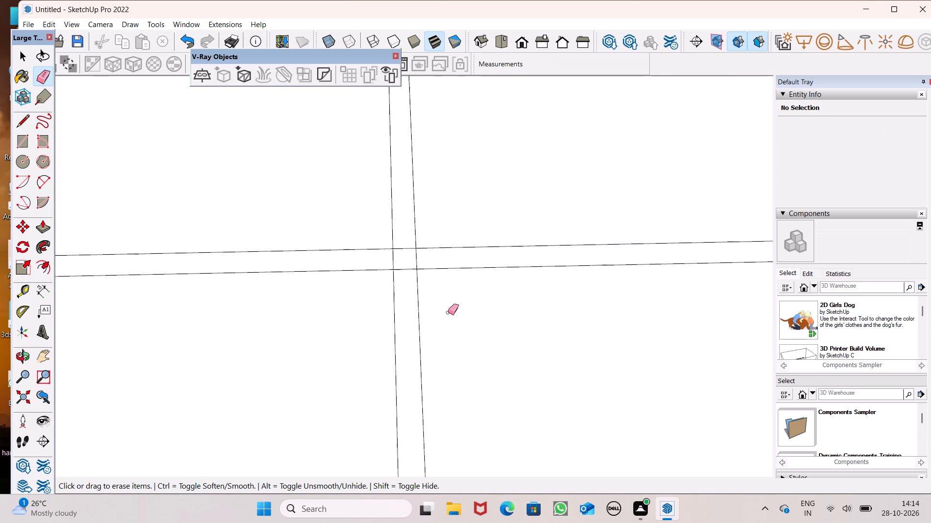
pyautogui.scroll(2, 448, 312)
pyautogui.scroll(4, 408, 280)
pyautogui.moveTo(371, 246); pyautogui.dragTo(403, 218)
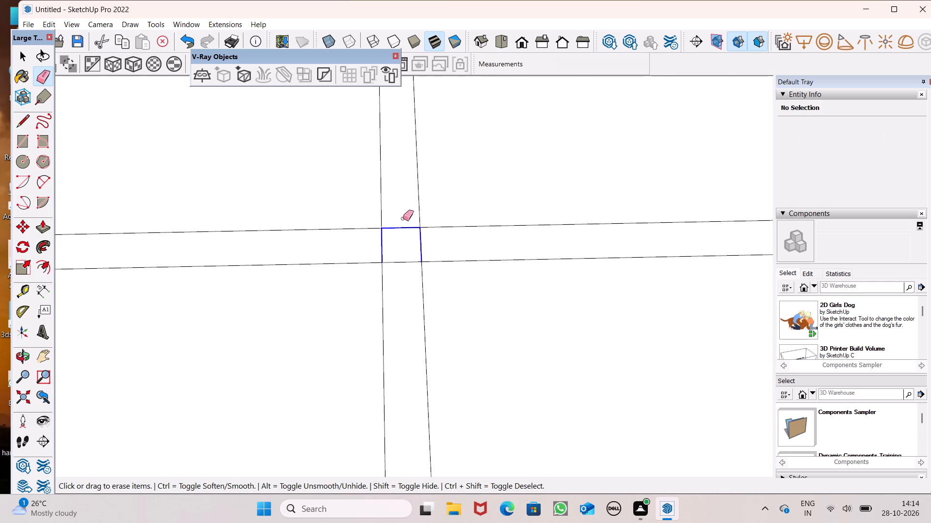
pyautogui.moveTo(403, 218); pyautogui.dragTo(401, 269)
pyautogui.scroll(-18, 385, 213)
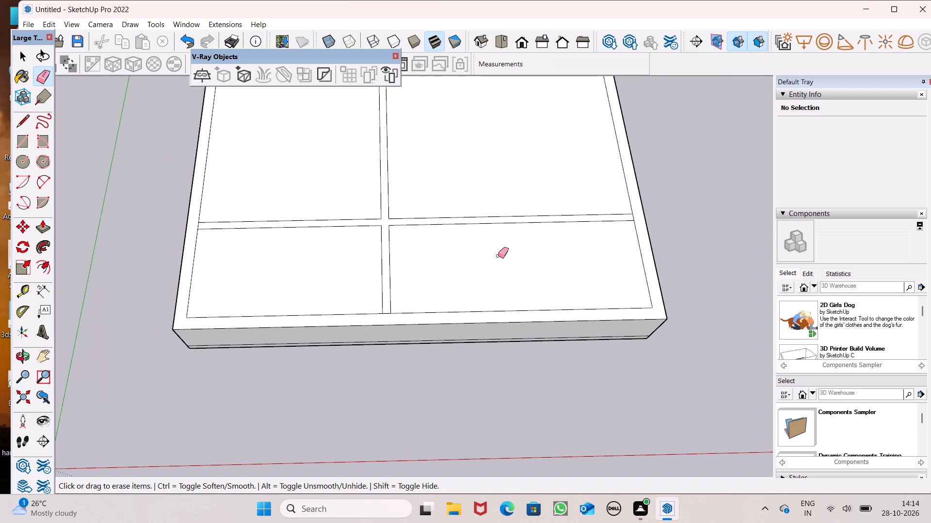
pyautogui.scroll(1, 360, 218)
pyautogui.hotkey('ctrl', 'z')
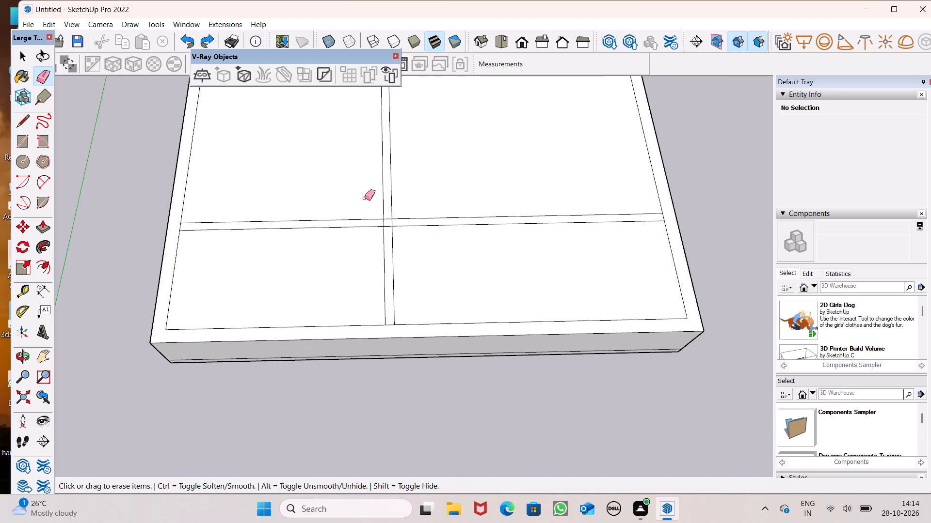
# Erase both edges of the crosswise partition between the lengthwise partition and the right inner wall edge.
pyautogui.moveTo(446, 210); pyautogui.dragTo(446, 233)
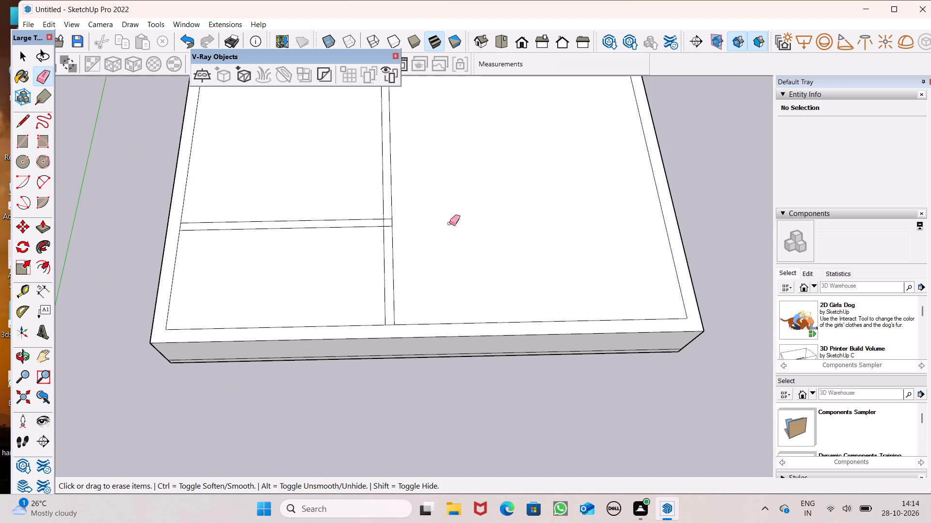
# Erase the three leftover edges inside the T-junction where the crosswise partition meets the lengthwise partition.
pyautogui.scroll(11, 417, 223)
pyautogui.moveTo(385, 202); pyautogui.dragTo(381, 221)
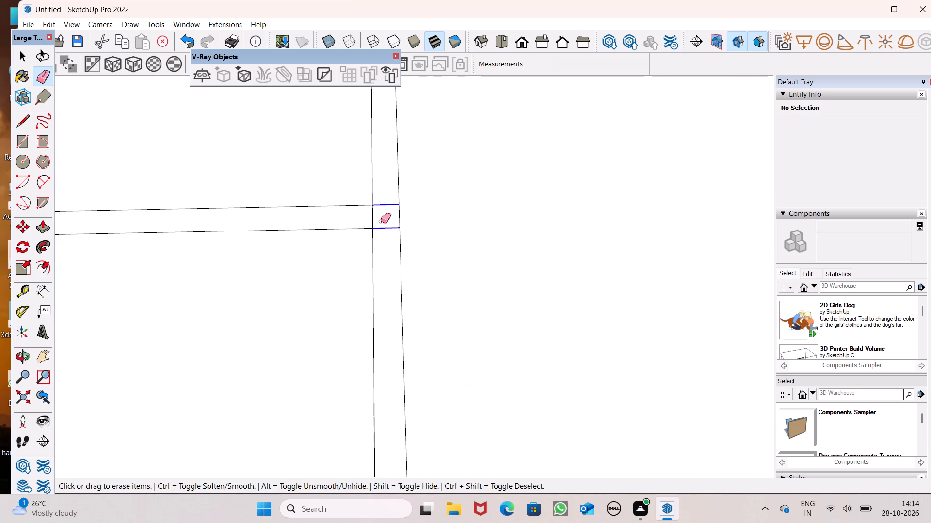
pyautogui.moveTo(381, 221); pyautogui.dragTo(366, 219)
# Erase the short edge separating the crosswise partition's left end from the outer wall outline.
pyautogui.scroll(-10, 479, 216)
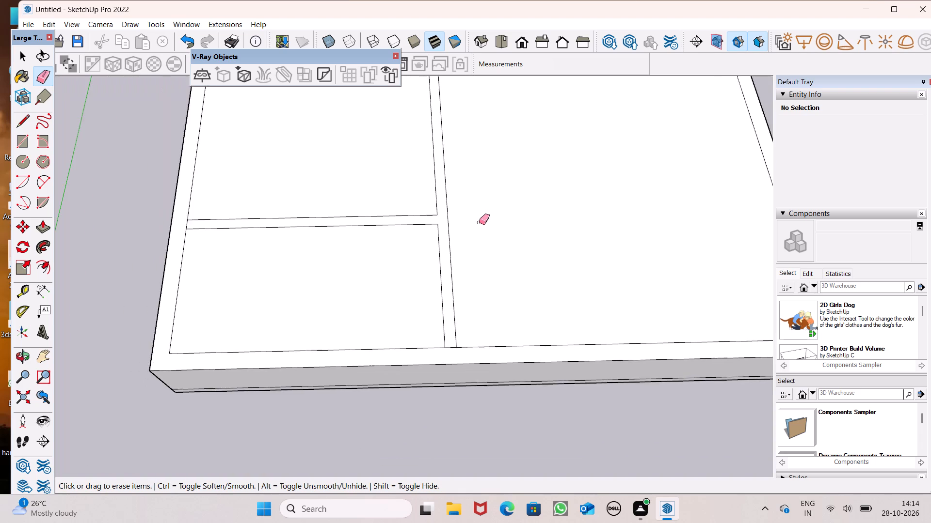
pyautogui.scroll(-2, 479, 222)
pyautogui.scroll(5, 444, 354)
pyautogui.scroll(-3, 460, 307)
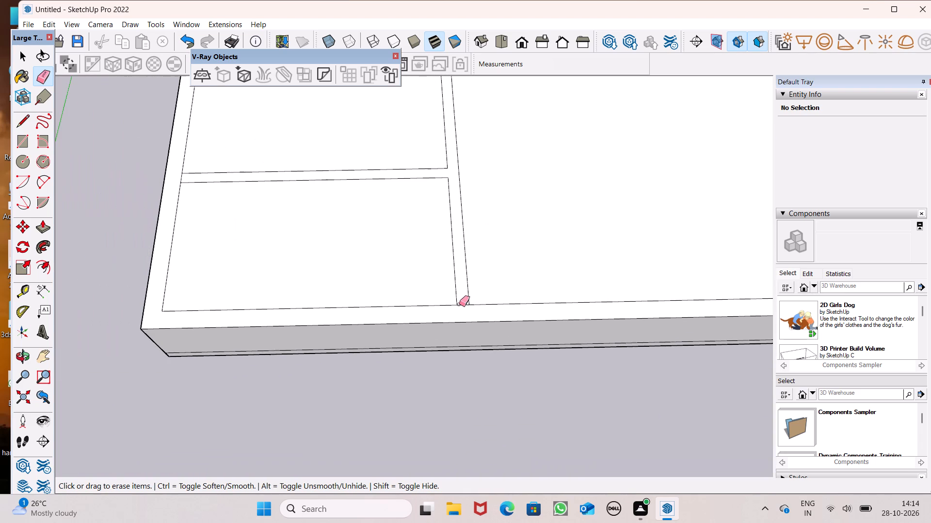
pyautogui.scroll(3, 302, 246)
pyautogui.scroll(-2, 260, 229)
pyautogui.scroll(6, 131, 184)
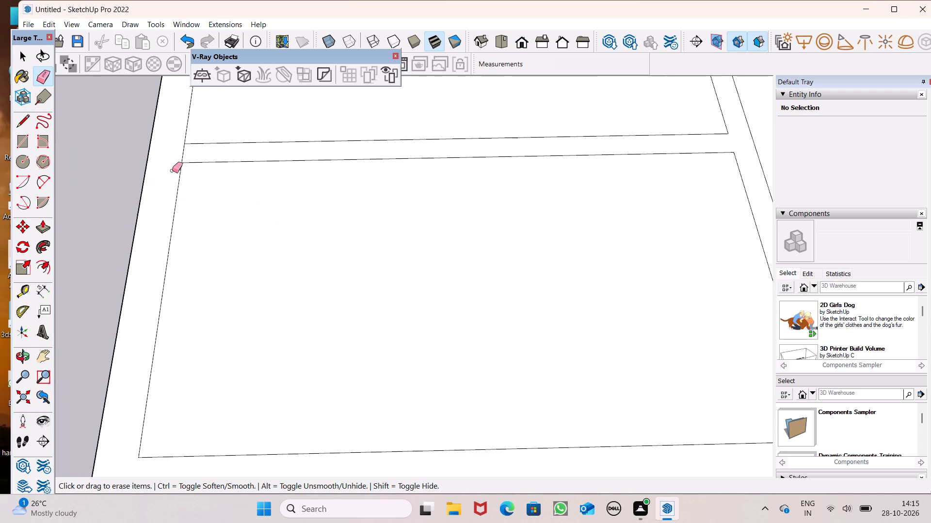
pyautogui.click(183, 159)
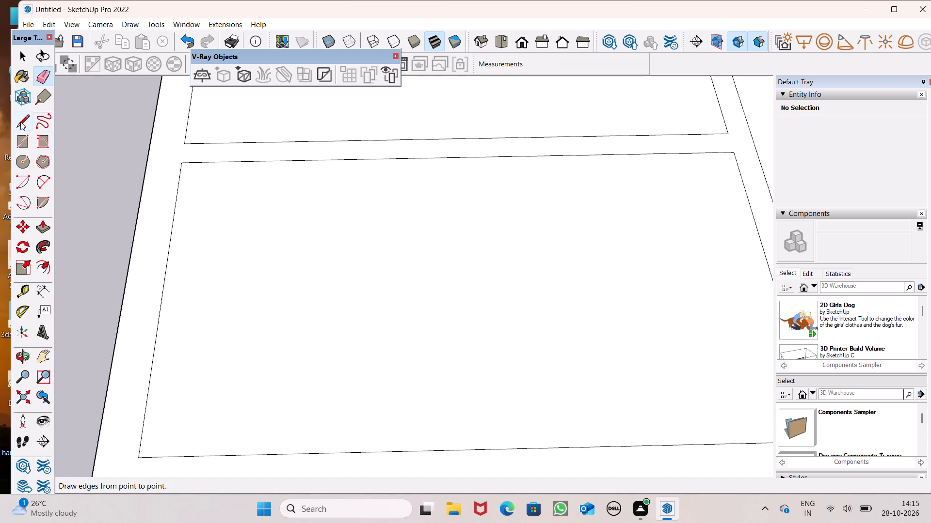
# Draw a line across the front wall from the small front room's left inner corner to the plinth's front edge.
pyautogui.click(20, 121)
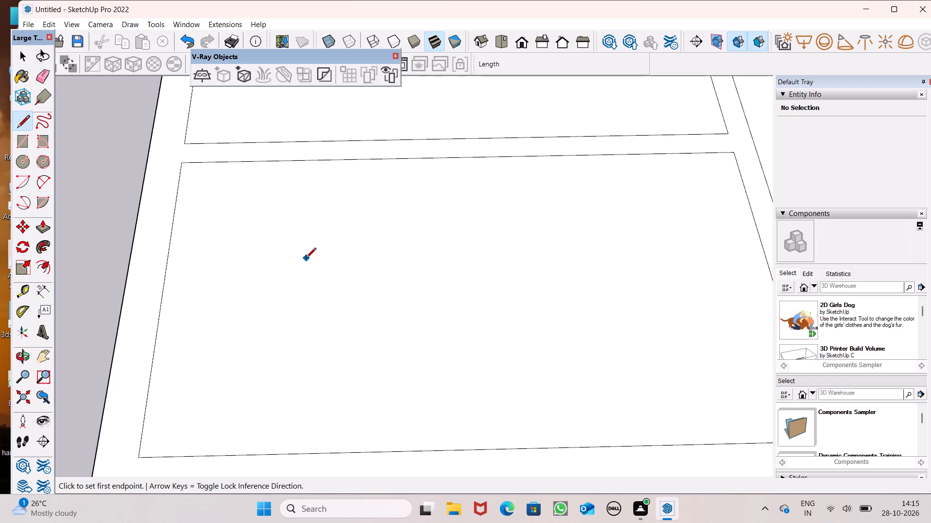
pyautogui.scroll(-10, 249, 194)
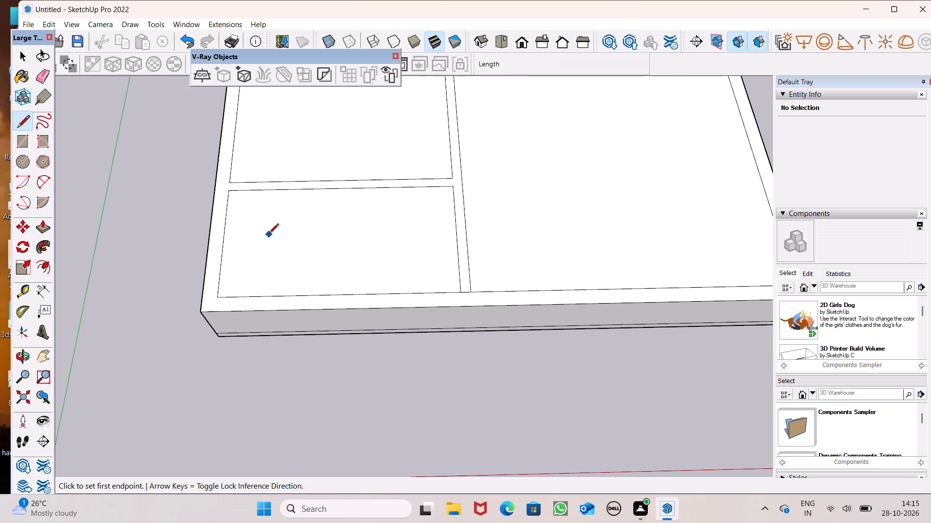
pyautogui.scroll(-2, 260, 240)
pyautogui.scroll(4, 244, 278)
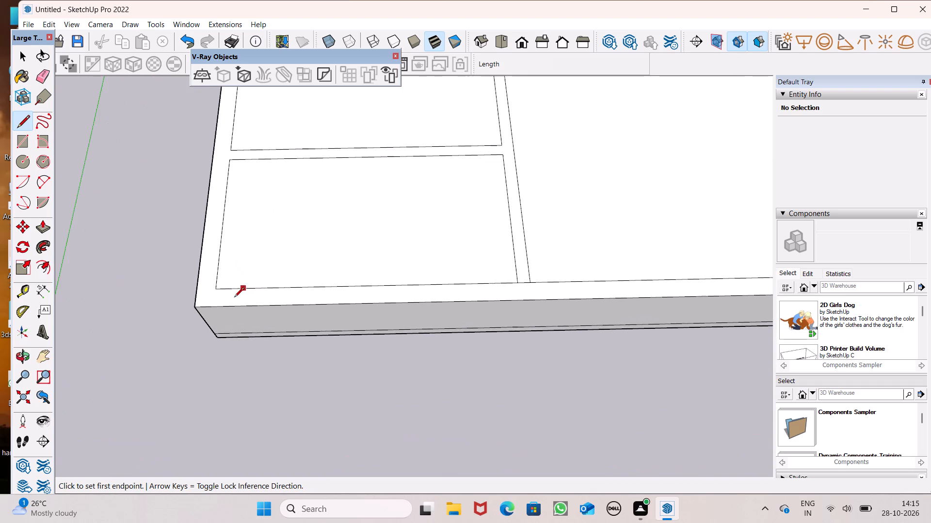
pyautogui.scroll(7, 212, 317)
pyautogui.click(216, 265)
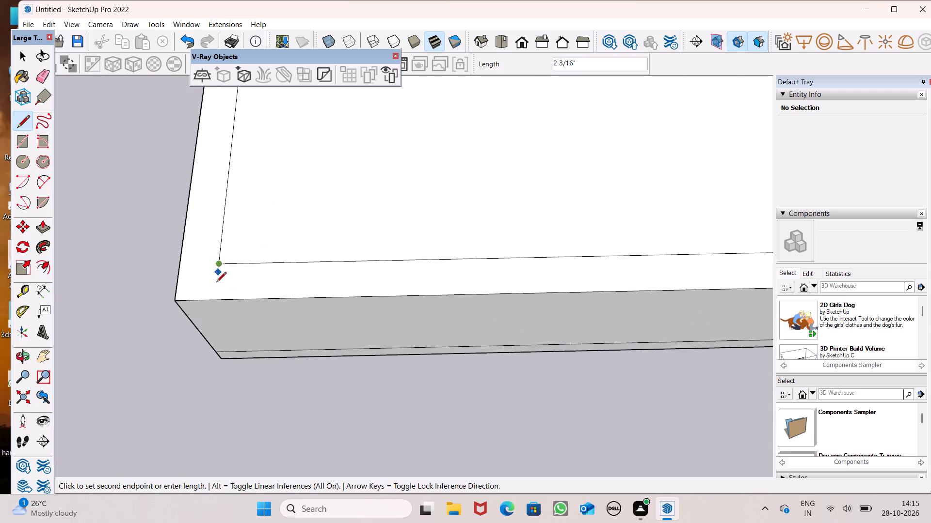
pyautogui.click(222, 299)
# Draw a line across the front wall from the small front room's right inner corner to the plinth's front edge.
pyautogui.scroll(-4, 176, 241)
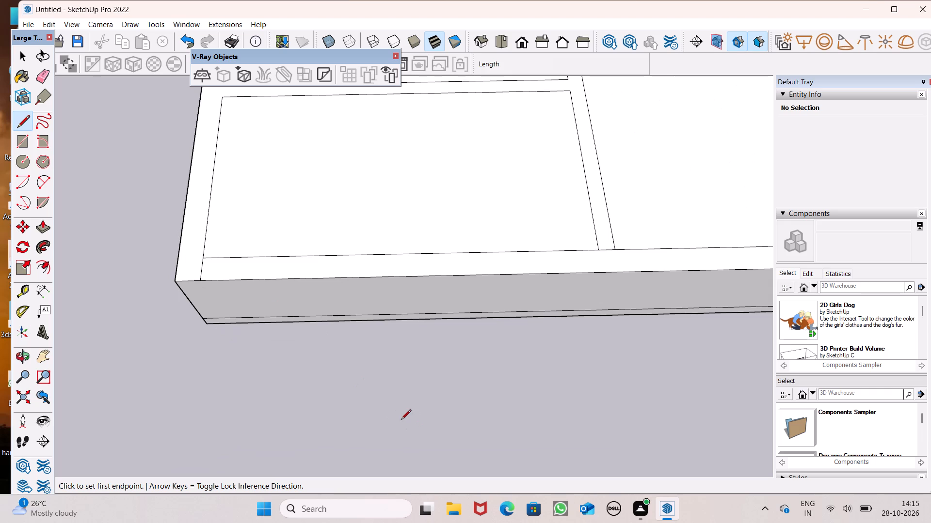
pyautogui.scroll(-8, 310, 182)
pyautogui.scroll(-3, 345, 282)
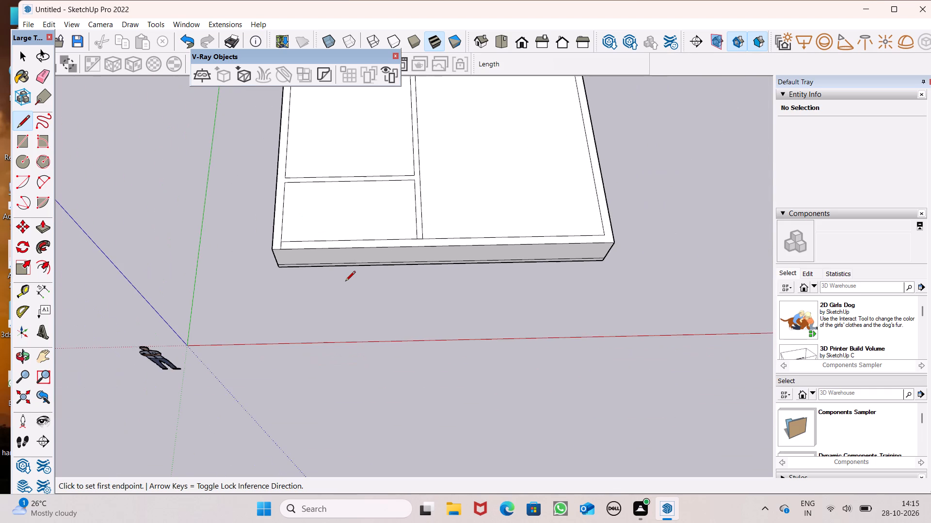
pyautogui.scroll(5, 377, 245)
pyautogui.scroll(-3, 416, 232)
pyautogui.scroll(5, 437, 228)
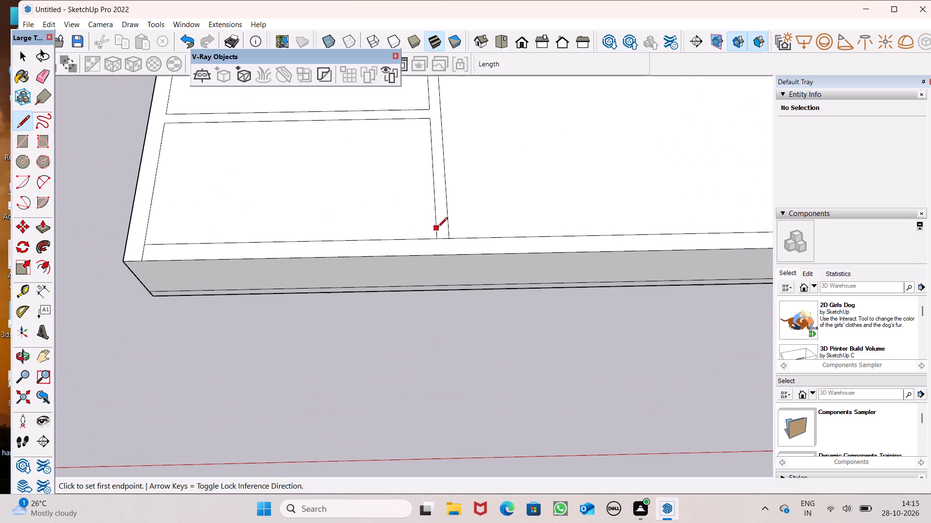
pyautogui.scroll(12, 442, 235)
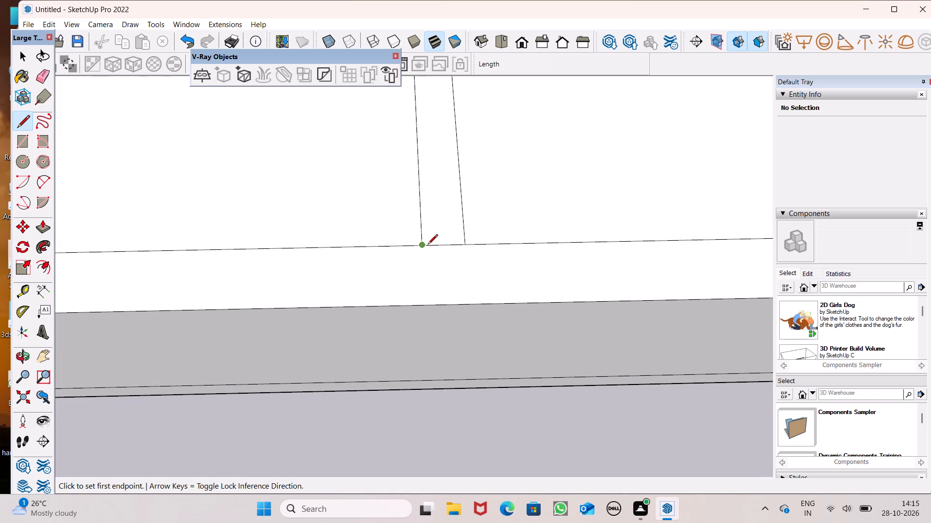
pyautogui.click(428, 245)
pyautogui.click(423, 299)
# Erase the short edge closing the lengthwise partition's front end at the front wall.
pyautogui.scroll(-15, 432, 339)
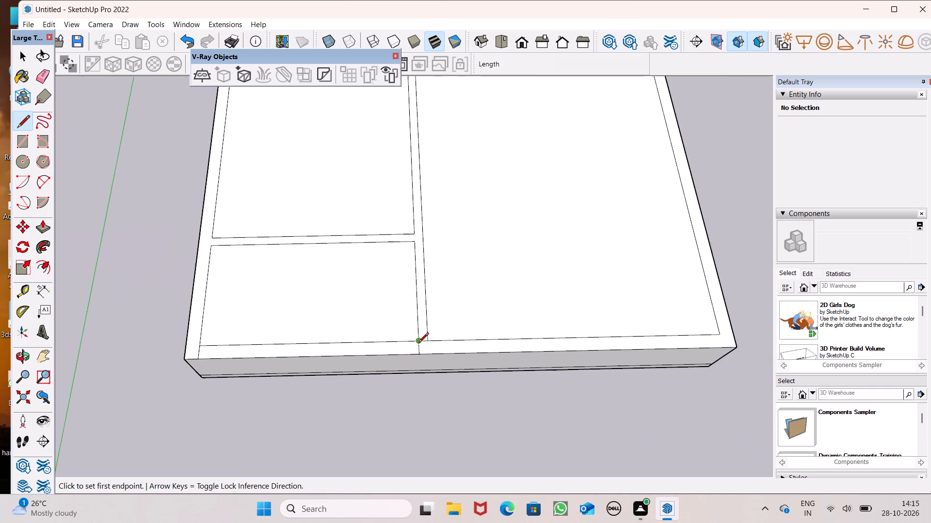
pyautogui.click(46, 76)
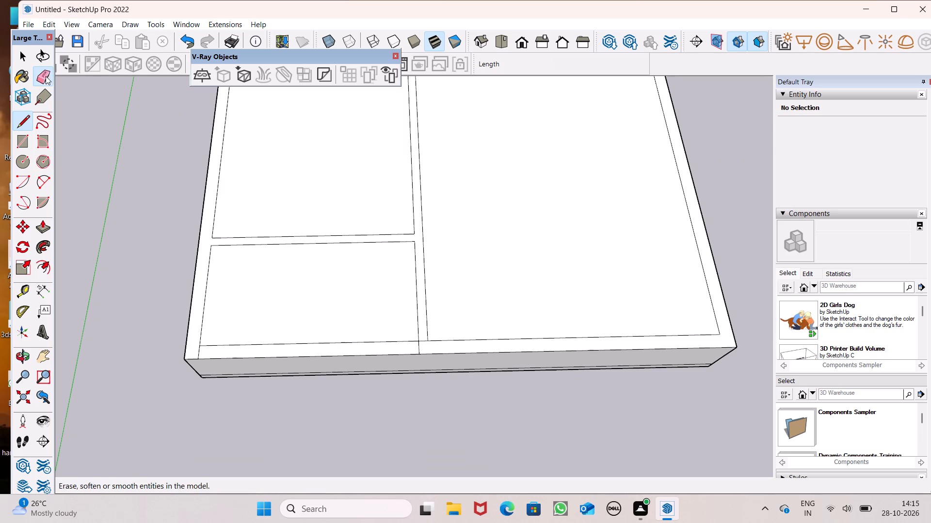
pyautogui.scroll(4, 445, 341)
pyautogui.moveTo(413, 335); pyautogui.dragTo(412, 343)
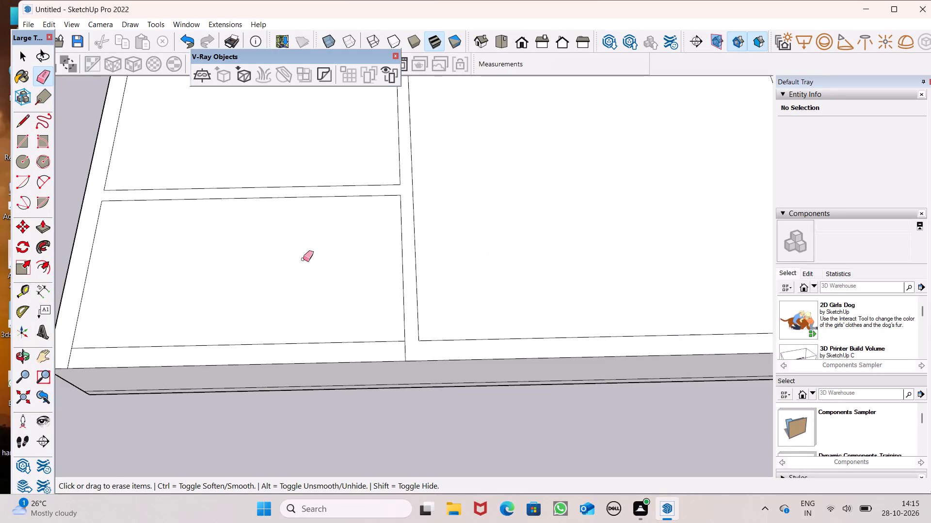
# Erase the short edge closing the lengthwise partition's back end at the back wall.
pyautogui.scroll(-6, 306, 277)
pyautogui.scroll(1, 175, 228)
pyautogui.scroll(-2, 323, 339)
pyautogui.moveTo(387, 381); pyautogui.dragTo(401, 354, button='middle')
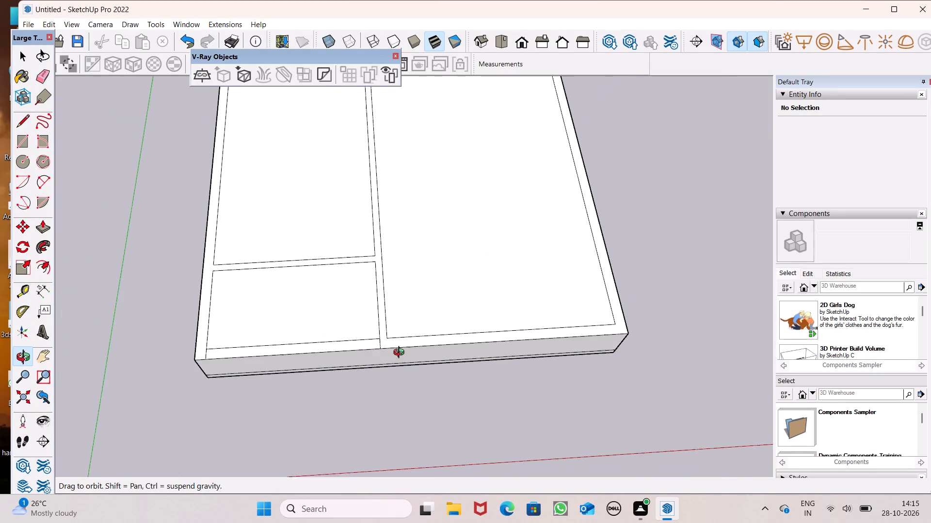
pyautogui.moveTo(401, 354); pyautogui.dragTo(363, 407, button='middle')
pyautogui.scroll(-4, 381, 394)
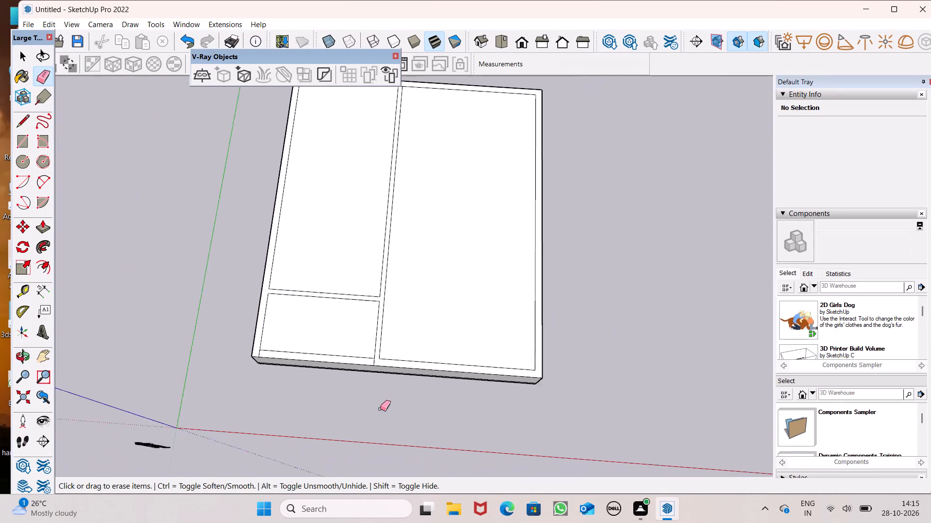
pyautogui.scroll(-2, 380, 409)
pyautogui.scroll(1, 390, 204)
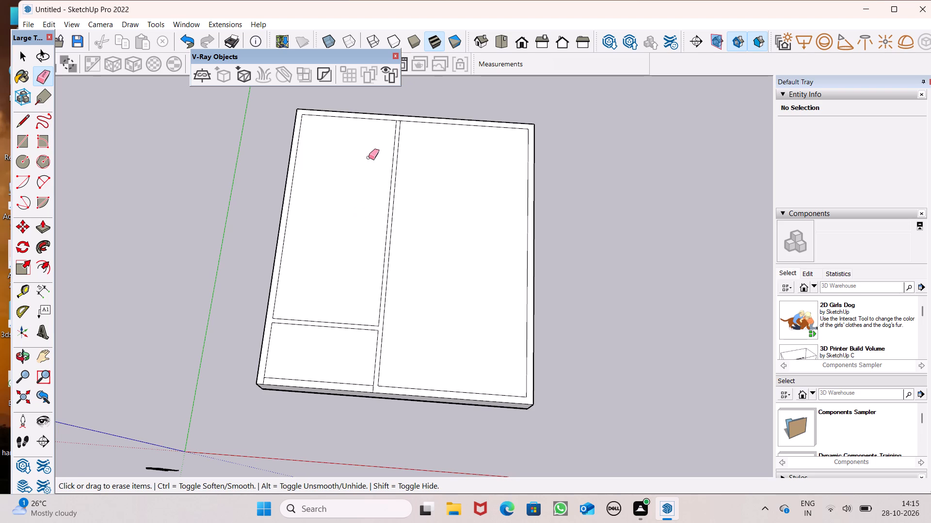
pyautogui.scroll(12, 406, 89)
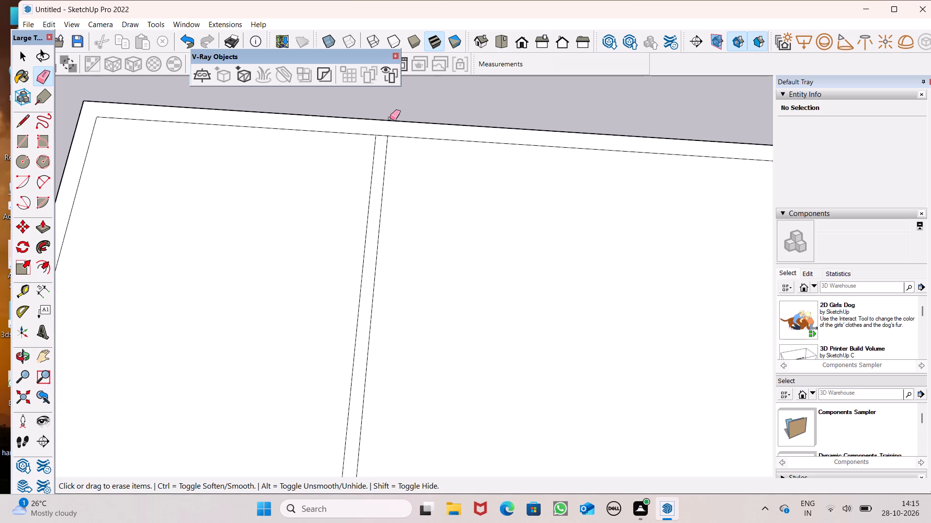
pyautogui.scroll(5, 377, 131)
pyautogui.moveTo(382, 130); pyautogui.dragTo(381, 142)
pyautogui.scroll(-14, 389, 128)
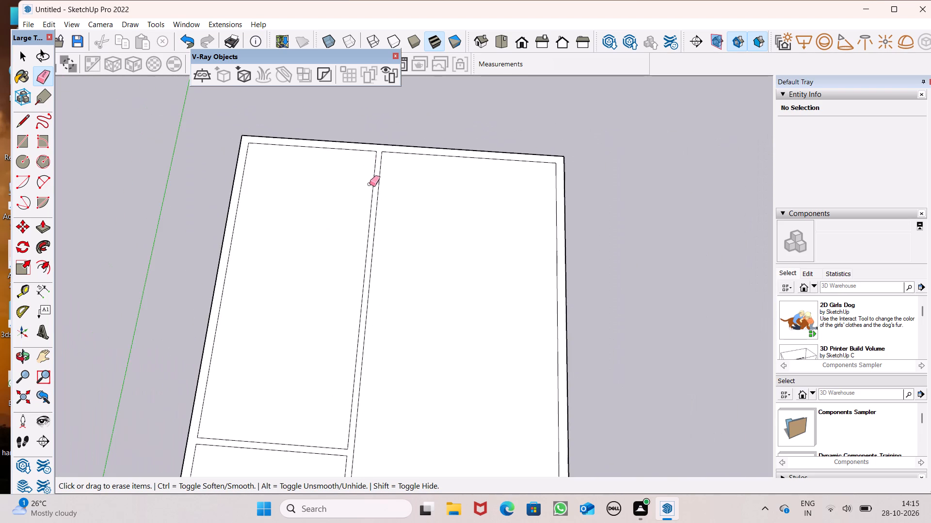
pyautogui.scroll(-5, 406, 216)
pyautogui.press('space')
pyautogui.scroll(-1, 437, 244)
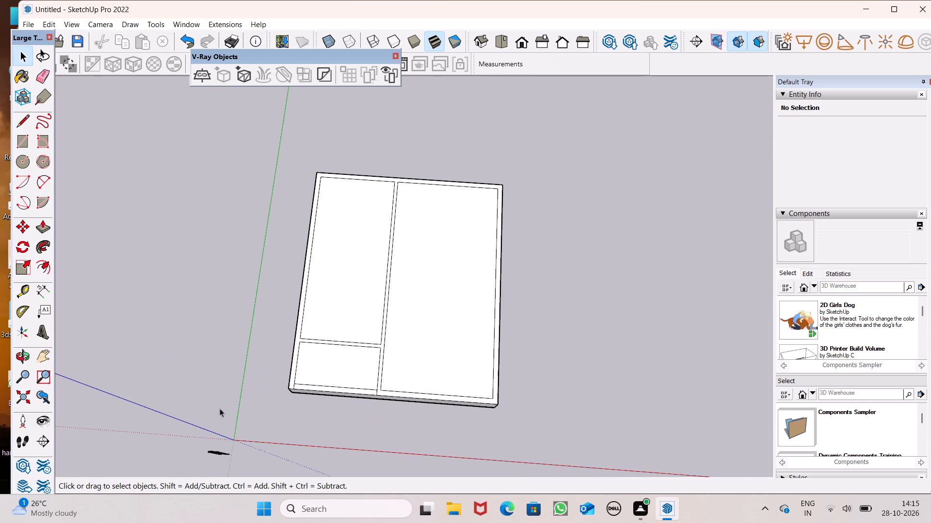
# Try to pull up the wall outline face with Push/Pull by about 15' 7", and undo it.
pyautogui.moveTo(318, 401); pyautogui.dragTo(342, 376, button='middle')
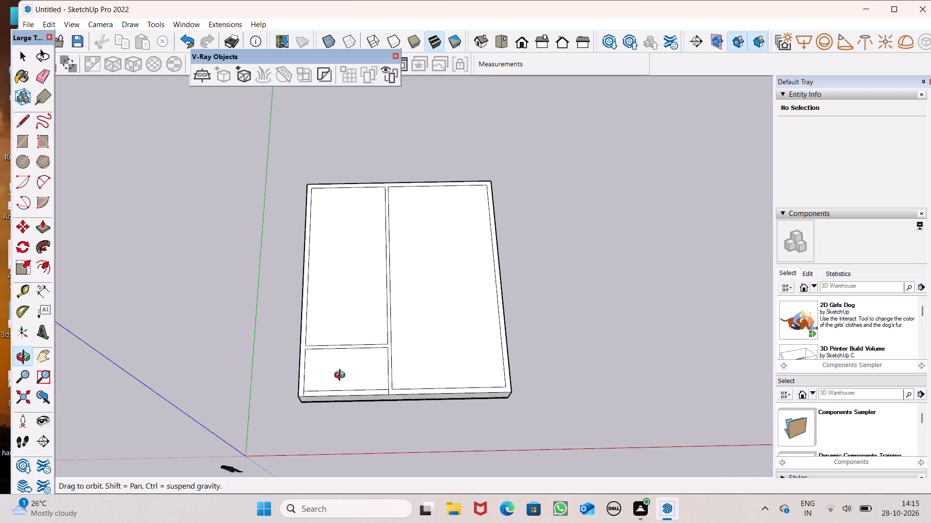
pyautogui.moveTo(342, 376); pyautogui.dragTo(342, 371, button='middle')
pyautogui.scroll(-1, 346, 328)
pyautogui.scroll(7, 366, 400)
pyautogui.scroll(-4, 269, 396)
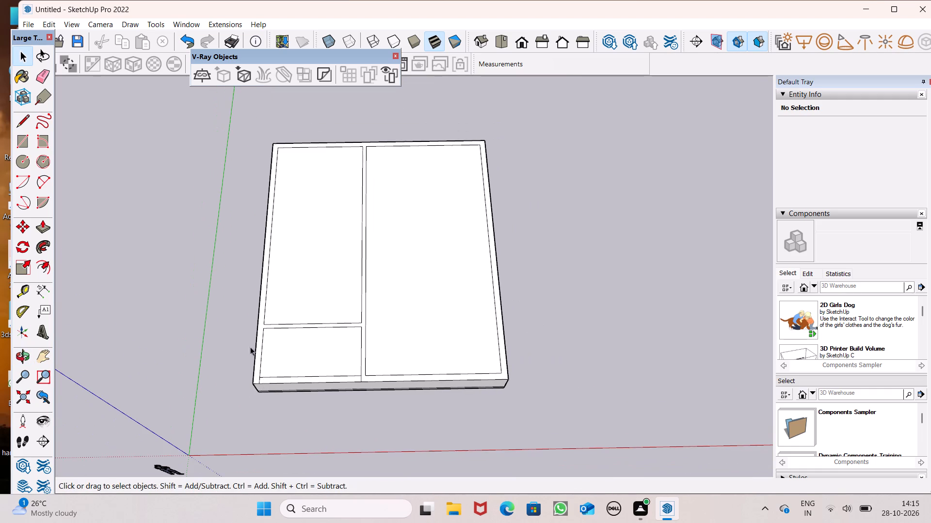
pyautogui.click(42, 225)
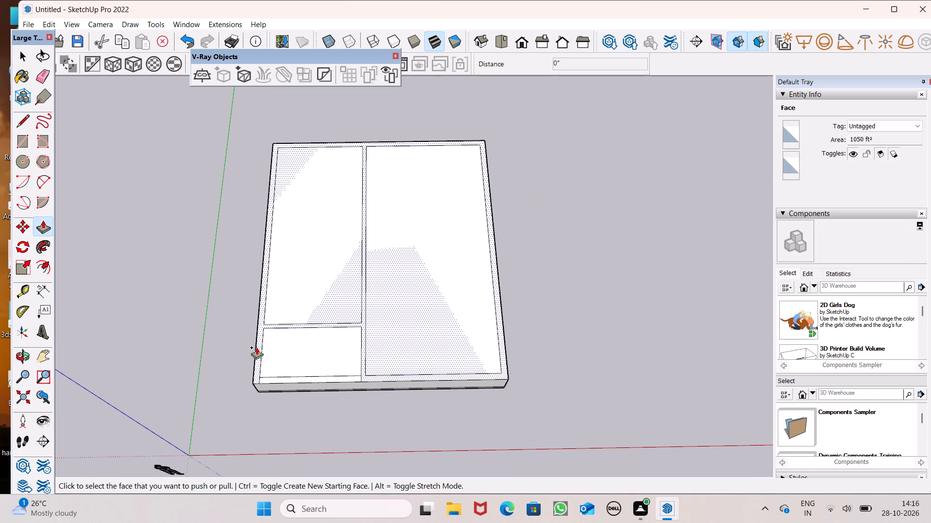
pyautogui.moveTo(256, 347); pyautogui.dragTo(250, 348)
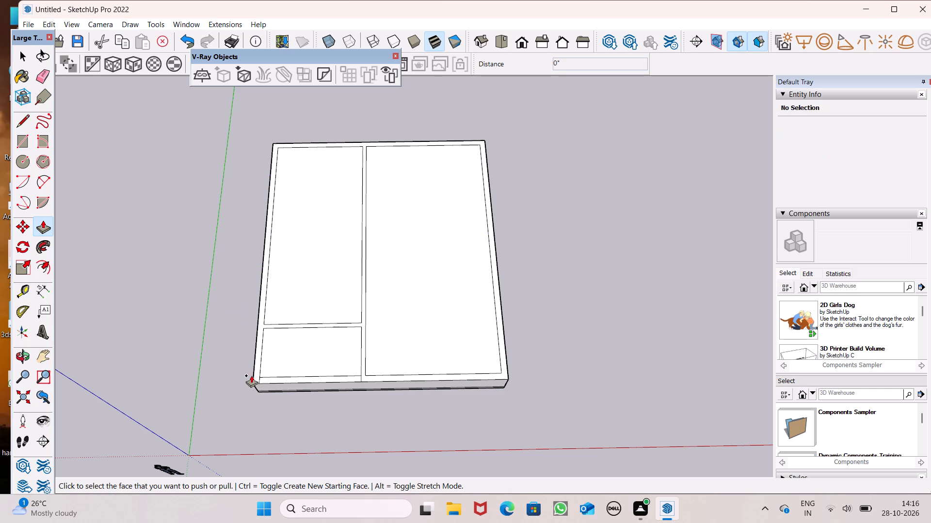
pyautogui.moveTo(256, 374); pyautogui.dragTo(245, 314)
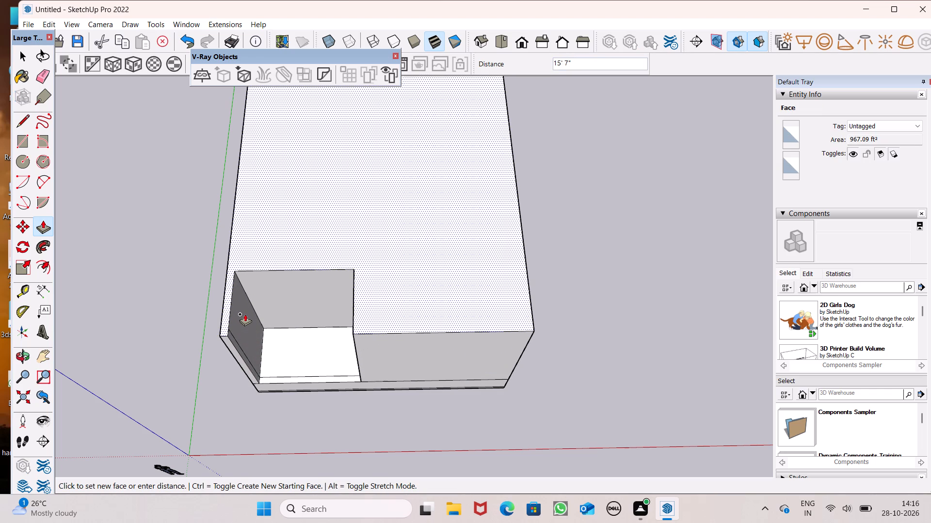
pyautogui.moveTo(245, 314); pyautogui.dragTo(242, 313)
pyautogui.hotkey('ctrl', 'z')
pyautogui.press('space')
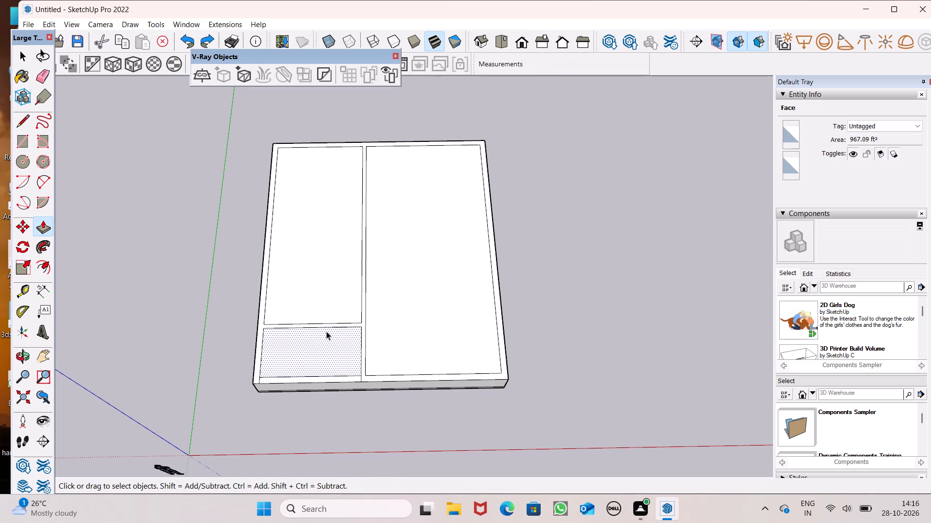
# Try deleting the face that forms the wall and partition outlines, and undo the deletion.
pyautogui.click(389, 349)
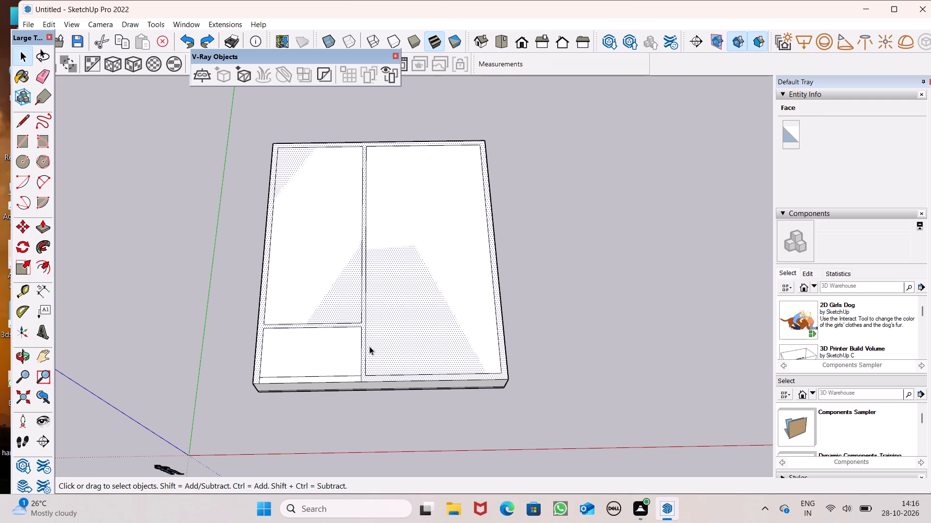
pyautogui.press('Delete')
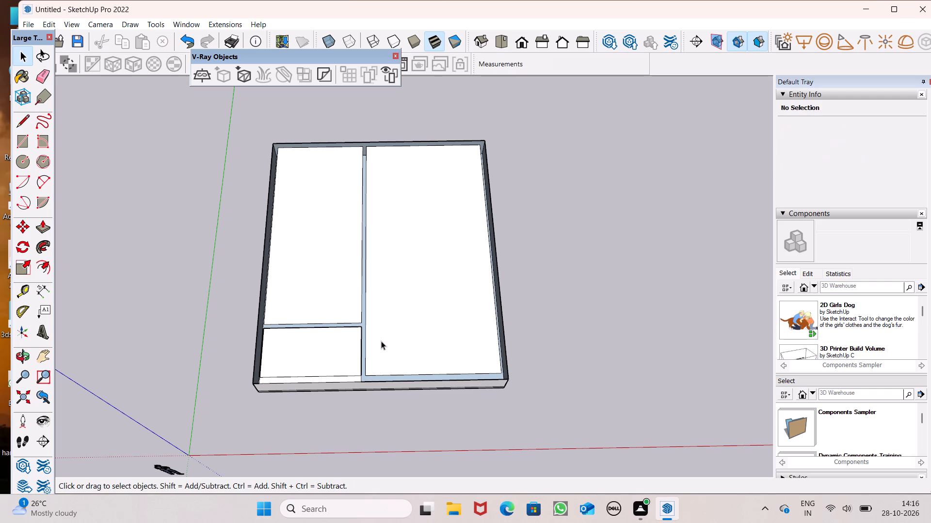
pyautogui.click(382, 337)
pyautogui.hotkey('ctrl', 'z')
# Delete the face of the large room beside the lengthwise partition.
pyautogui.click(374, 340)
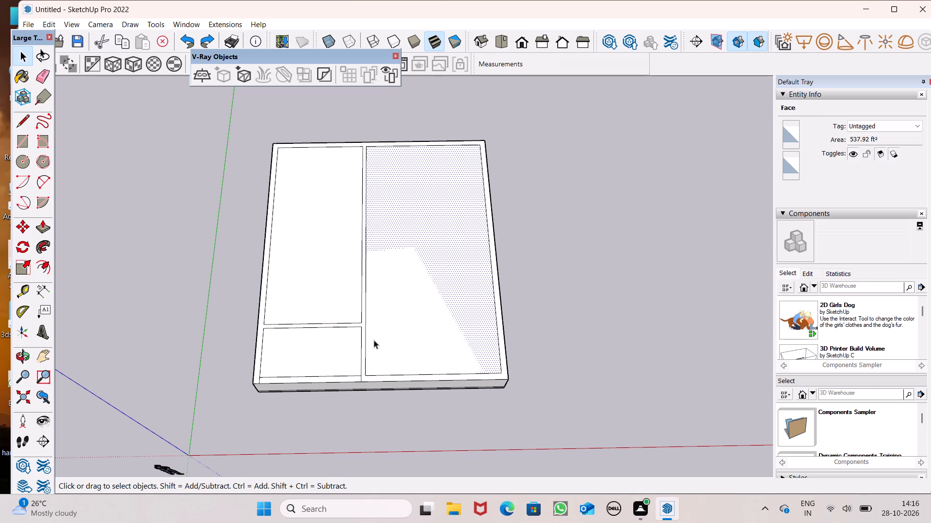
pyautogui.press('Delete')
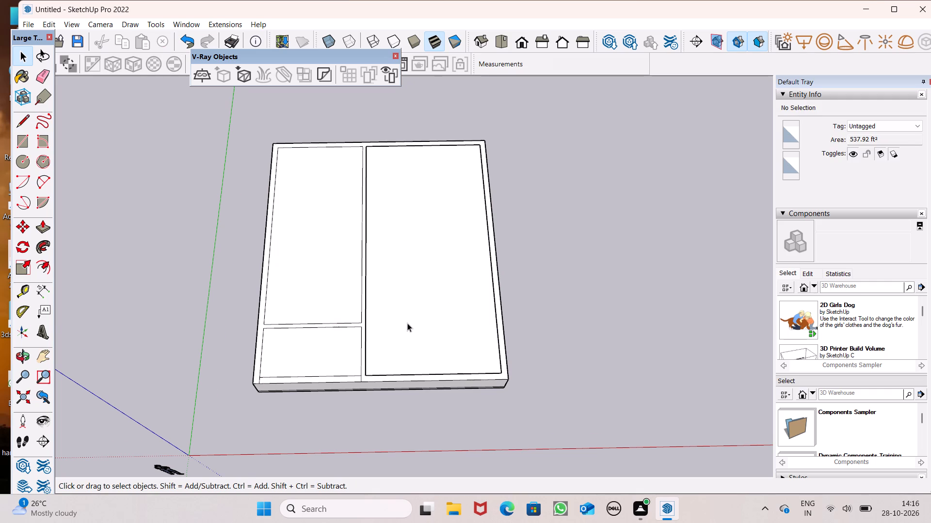
# Examine the base's top surface and the large room's edges from low and high viewpoints.
pyautogui.scroll(-1, 407, 323)
pyautogui.moveTo(434, 355); pyautogui.dragTo(516, 97, button='middle')
pyautogui.scroll(5, 416, 253)
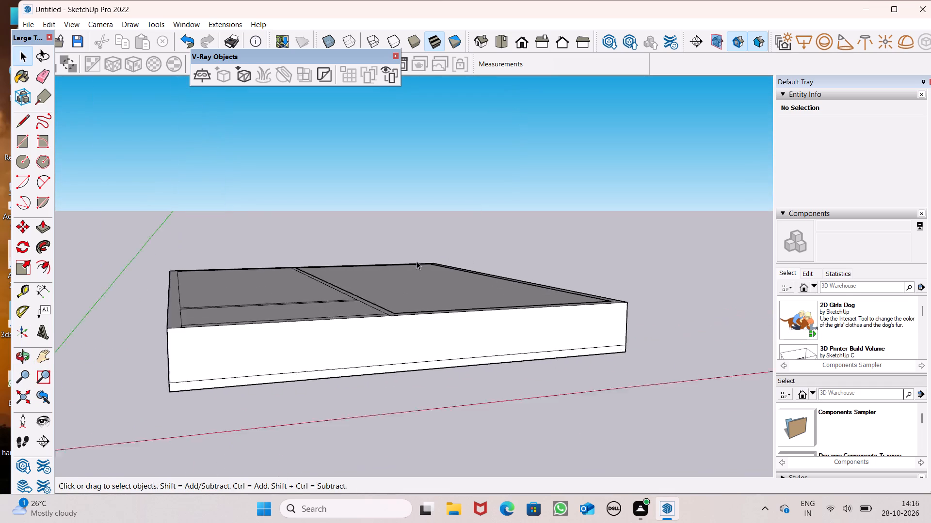
pyautogui.scroll(3, 417, 261)
pyautogui.scroll(8, 392, 349)
pyautogui.moveTo(394, 341); pyautogui.dragTo(398, 315, button='middle')
pyautogui.scroll(1, 394, 341)
pyautogui.scroll(5, 278, 348)
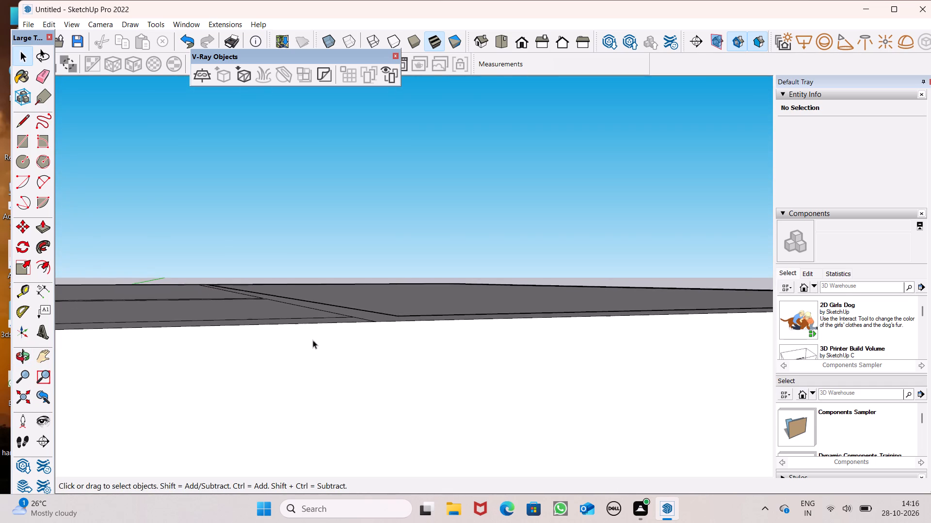
pyautogui.scroll(3, 313, 340)
pyautogui.scroll(8, 385, 319)
pyautogui.scroll(15, 432, 293)
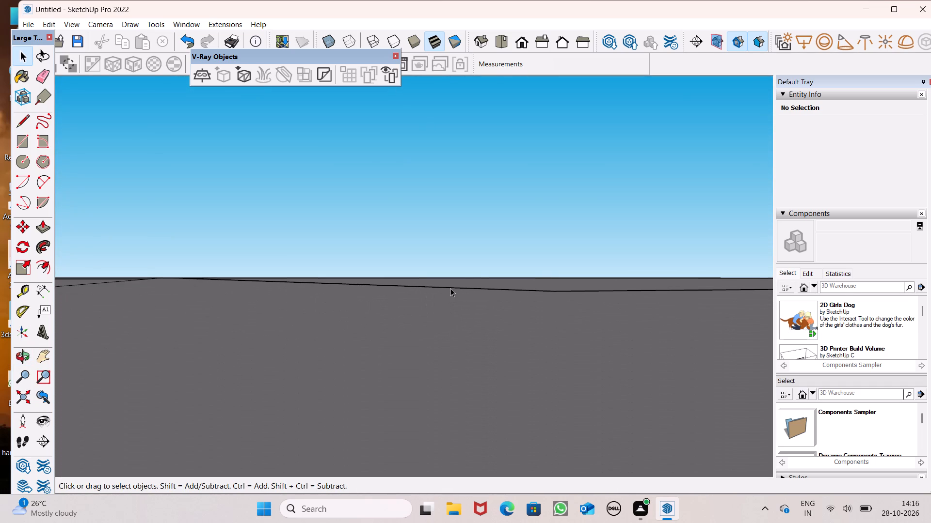
pyautogui.scroll(7, 481, 298)
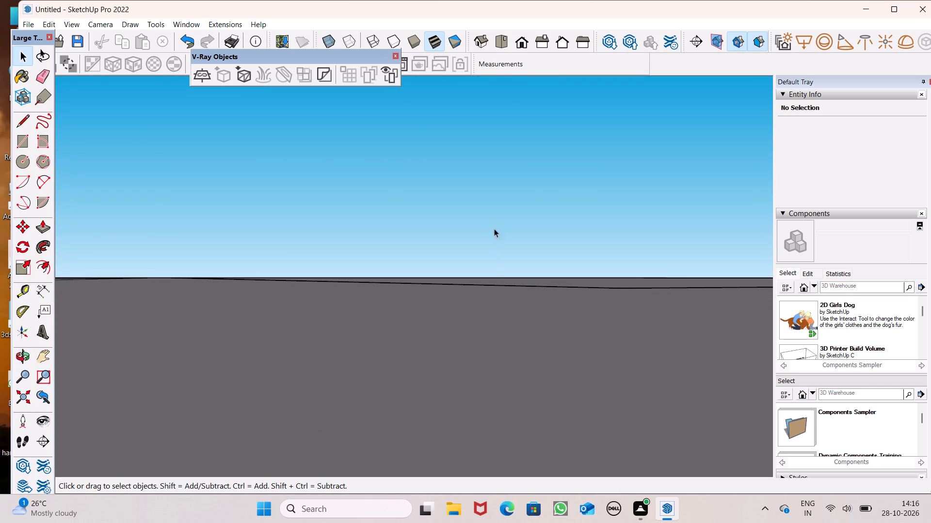
pyautogui.scroll(1, 496, 213)
pyautogui.scroll(-3, 507, 225)
pyautogui.moveTo(487, 242); pyautogui.dragTo(484, 498, button='middle')
pyautogui.scroll(1, 485, 496)
pyautogui.scroll(-13, 392, 153)
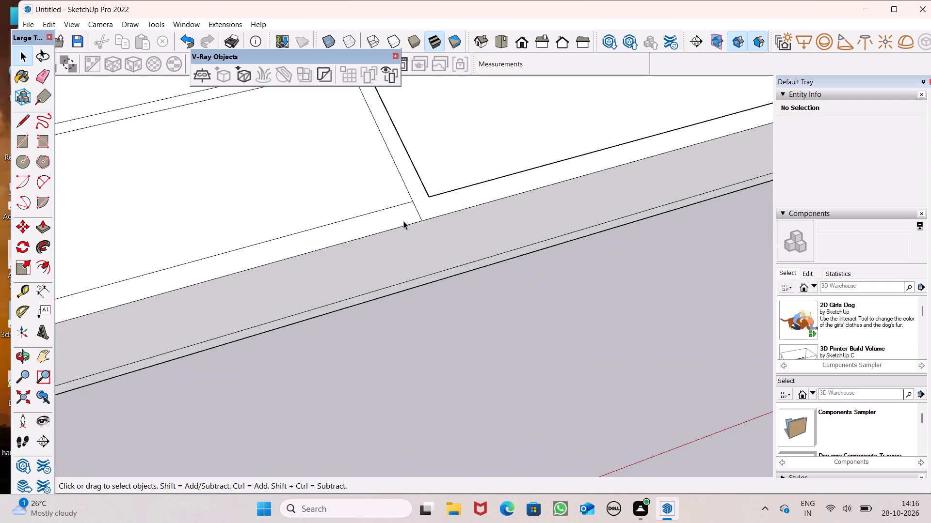
pyautogui.scroll(-19, 403, 221)
pyautogui.moveTo(561, 271); pyautogui.dragTo(430, 385, button='middle')
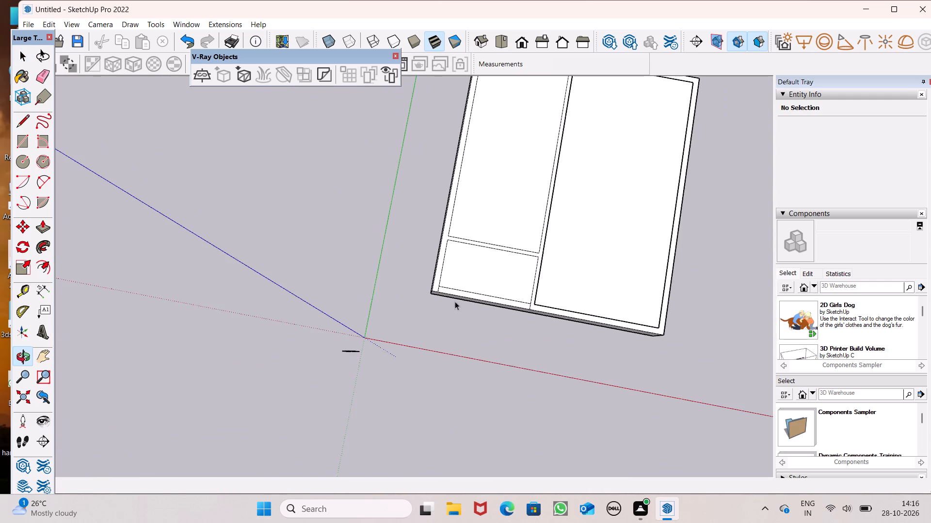
pyautogui.scroll(-4, 445, 311)
pyautogui.moveTo(518, 329); pyautogui.dragTo(601, 278, button='middle')
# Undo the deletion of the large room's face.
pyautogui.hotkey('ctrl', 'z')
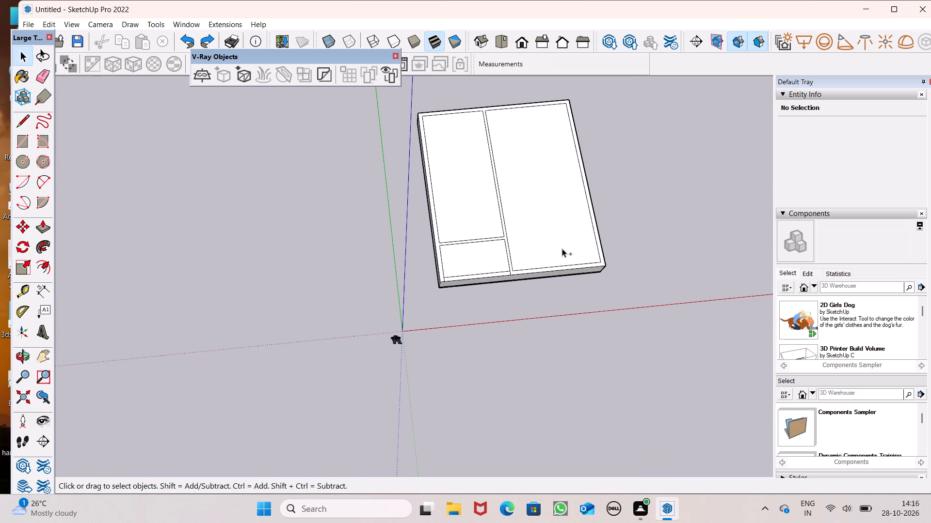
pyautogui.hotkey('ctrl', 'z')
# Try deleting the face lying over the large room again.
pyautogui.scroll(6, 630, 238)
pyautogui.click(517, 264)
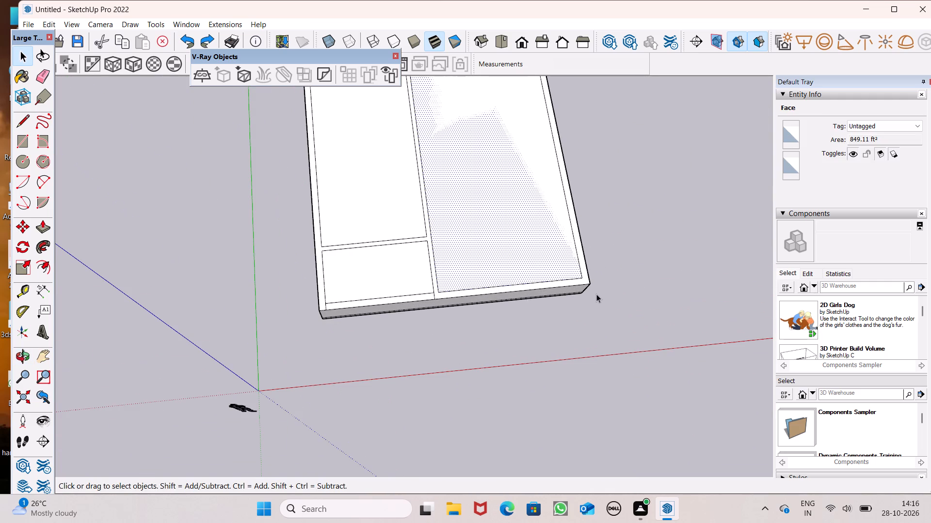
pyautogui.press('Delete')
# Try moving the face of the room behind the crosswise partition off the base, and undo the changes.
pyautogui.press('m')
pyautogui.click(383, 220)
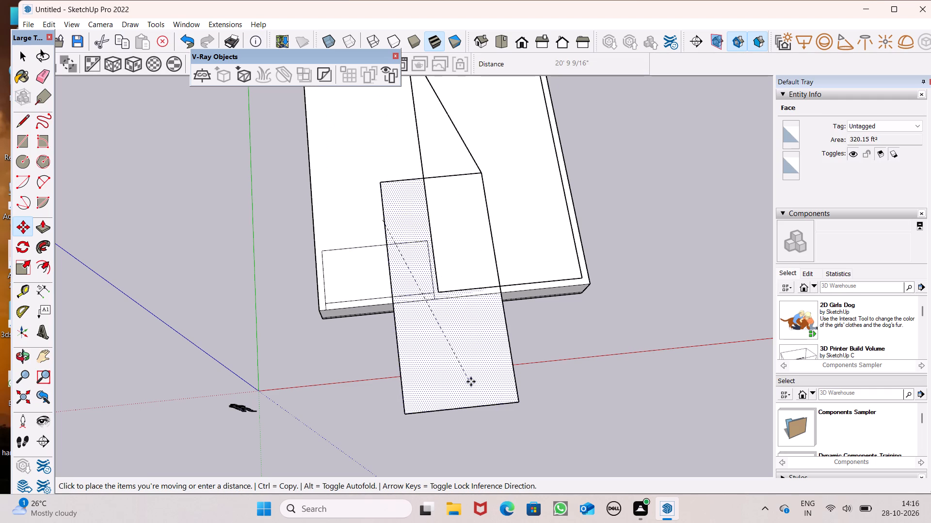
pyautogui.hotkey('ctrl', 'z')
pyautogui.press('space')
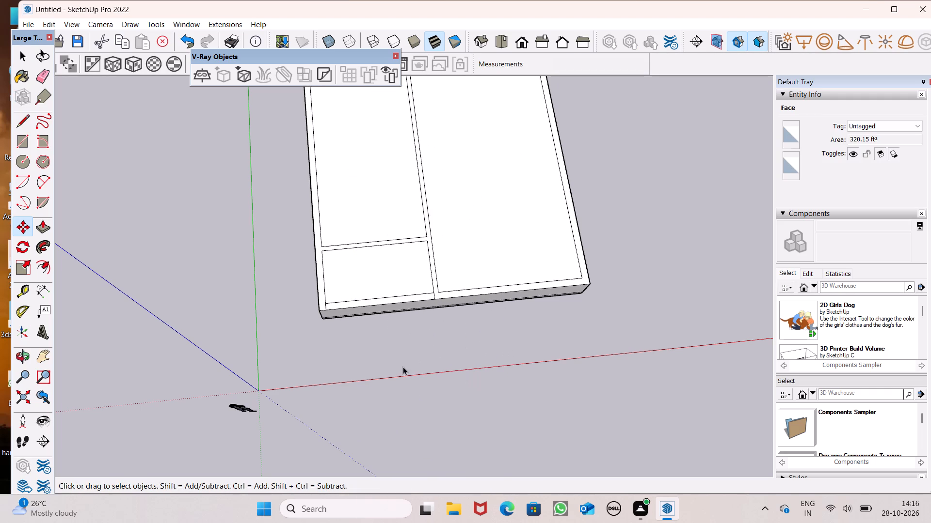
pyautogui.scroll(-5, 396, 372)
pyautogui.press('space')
# Pull up the top face surrounding the small front room by 10' with Push/Pull.
pyautogui.scroll(2, 467, 351)
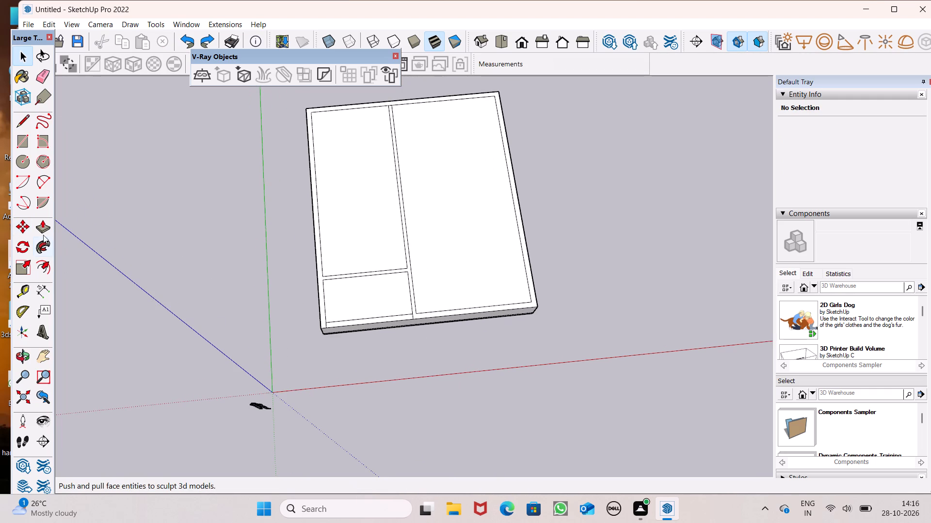
pyautogui.click(44, 225)
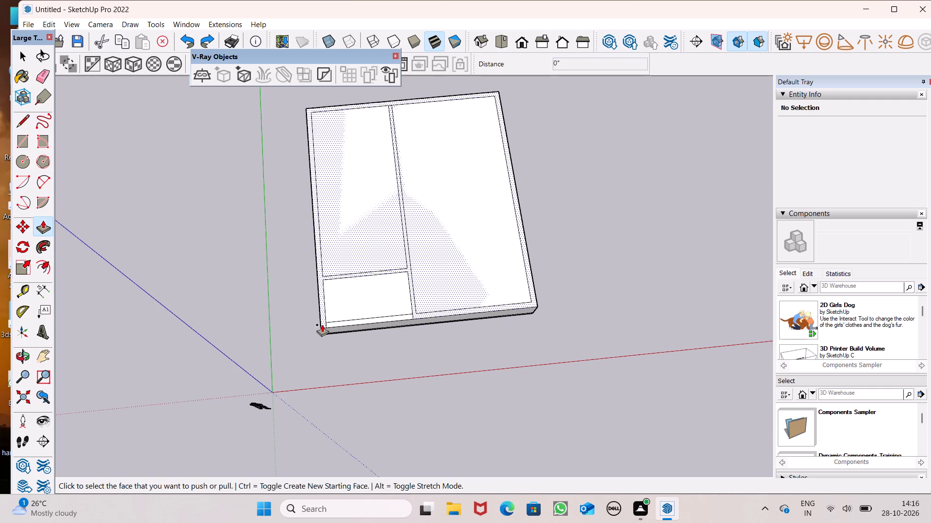
pyautogui.moveTo(322, 324); pyautogui.dragTo(268, 248)
pyautogui.write("10'")
pyautogui.press('Return')
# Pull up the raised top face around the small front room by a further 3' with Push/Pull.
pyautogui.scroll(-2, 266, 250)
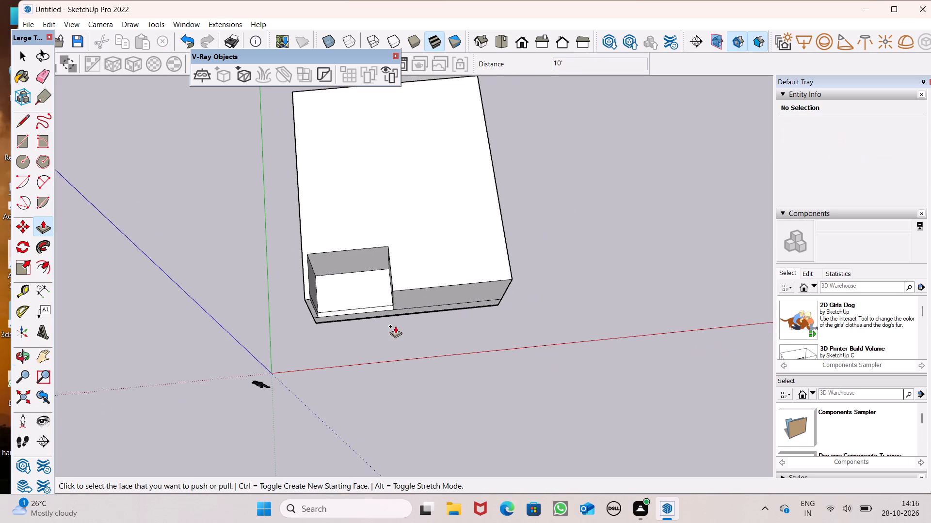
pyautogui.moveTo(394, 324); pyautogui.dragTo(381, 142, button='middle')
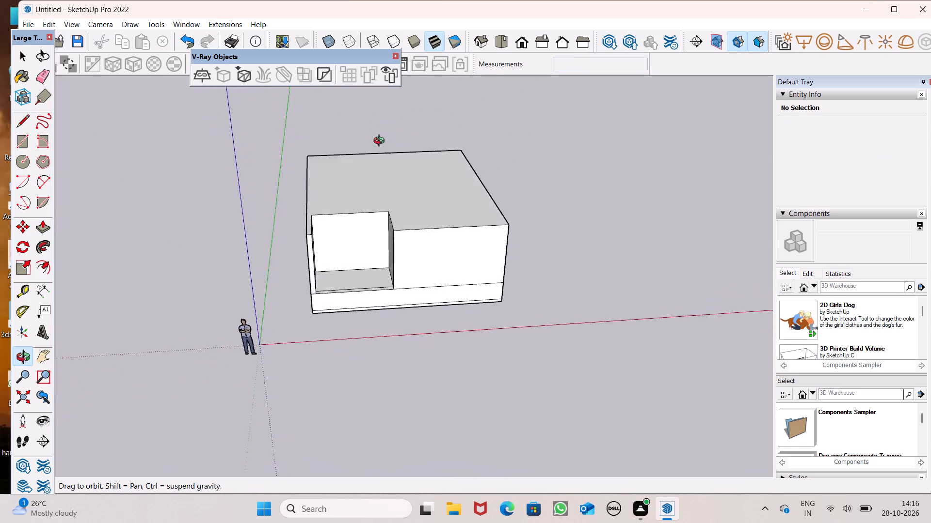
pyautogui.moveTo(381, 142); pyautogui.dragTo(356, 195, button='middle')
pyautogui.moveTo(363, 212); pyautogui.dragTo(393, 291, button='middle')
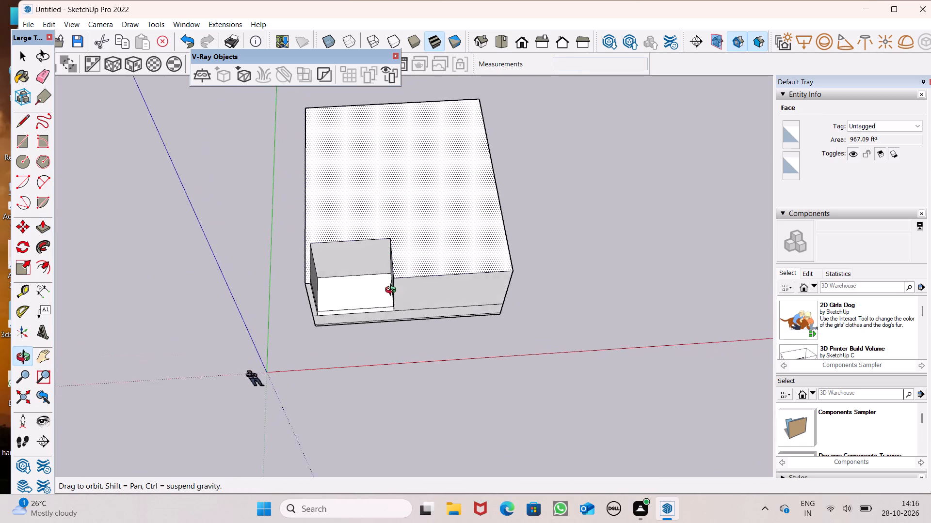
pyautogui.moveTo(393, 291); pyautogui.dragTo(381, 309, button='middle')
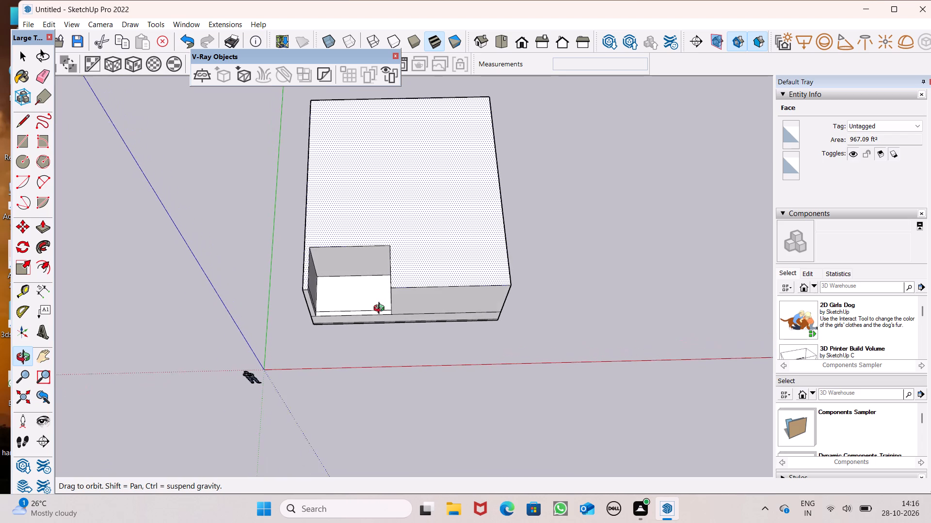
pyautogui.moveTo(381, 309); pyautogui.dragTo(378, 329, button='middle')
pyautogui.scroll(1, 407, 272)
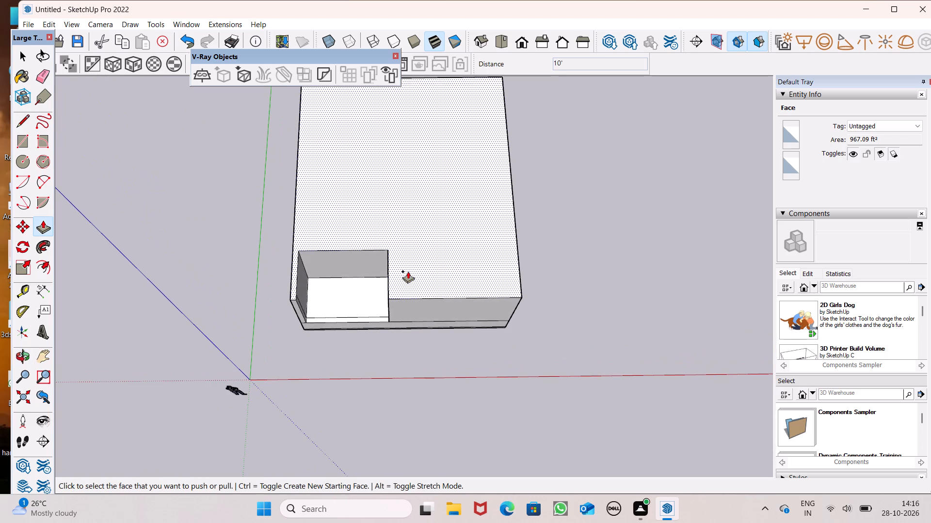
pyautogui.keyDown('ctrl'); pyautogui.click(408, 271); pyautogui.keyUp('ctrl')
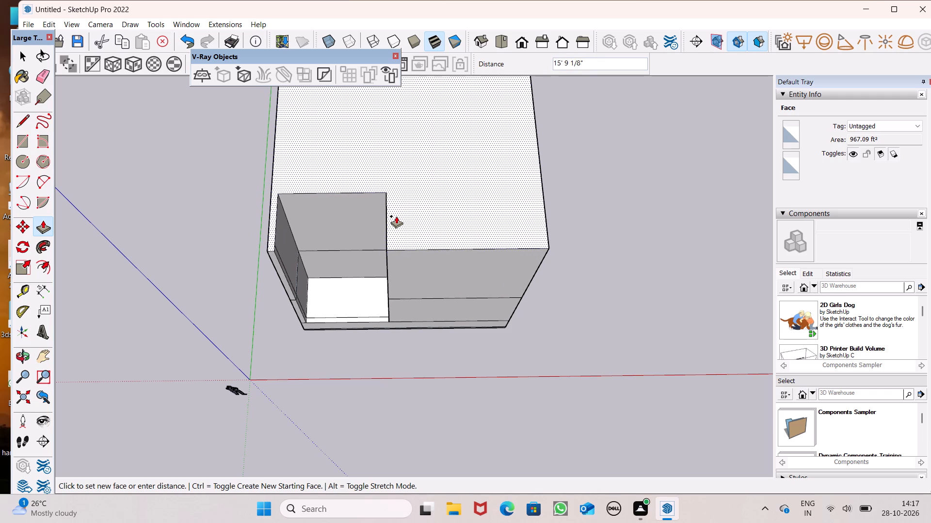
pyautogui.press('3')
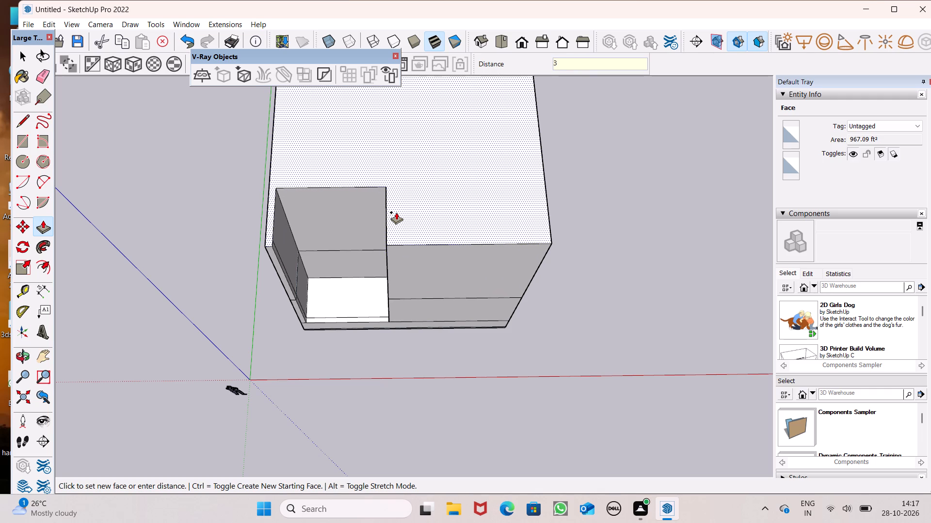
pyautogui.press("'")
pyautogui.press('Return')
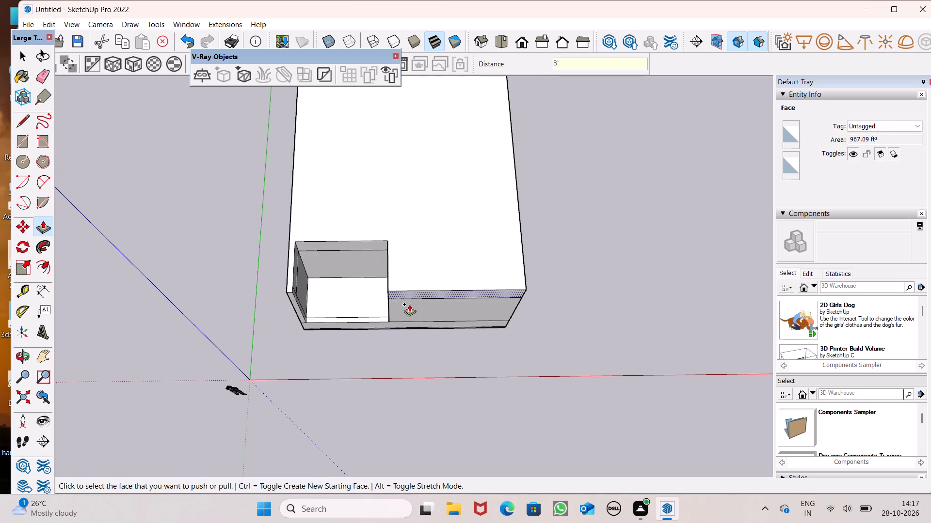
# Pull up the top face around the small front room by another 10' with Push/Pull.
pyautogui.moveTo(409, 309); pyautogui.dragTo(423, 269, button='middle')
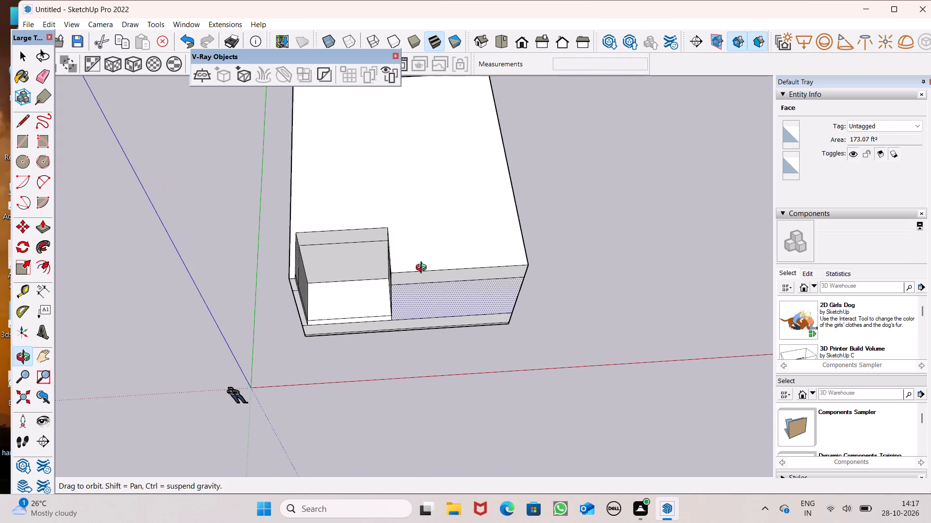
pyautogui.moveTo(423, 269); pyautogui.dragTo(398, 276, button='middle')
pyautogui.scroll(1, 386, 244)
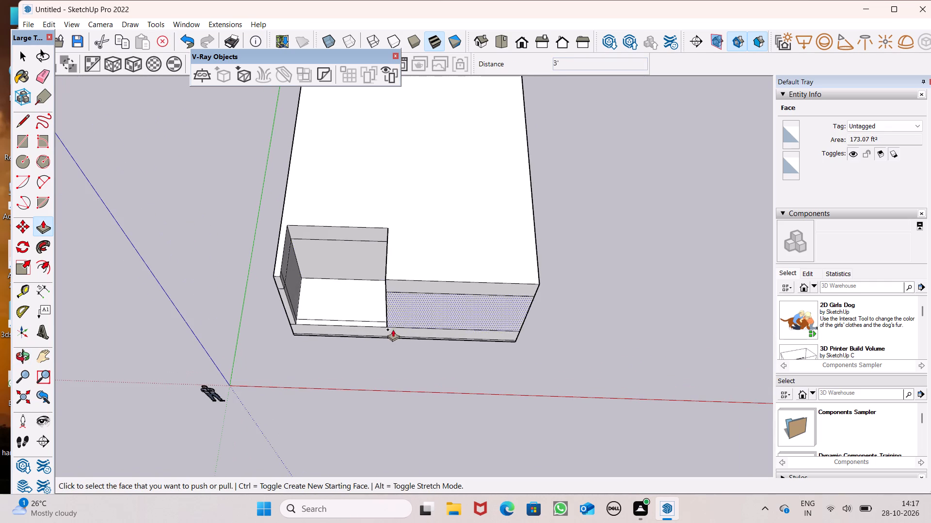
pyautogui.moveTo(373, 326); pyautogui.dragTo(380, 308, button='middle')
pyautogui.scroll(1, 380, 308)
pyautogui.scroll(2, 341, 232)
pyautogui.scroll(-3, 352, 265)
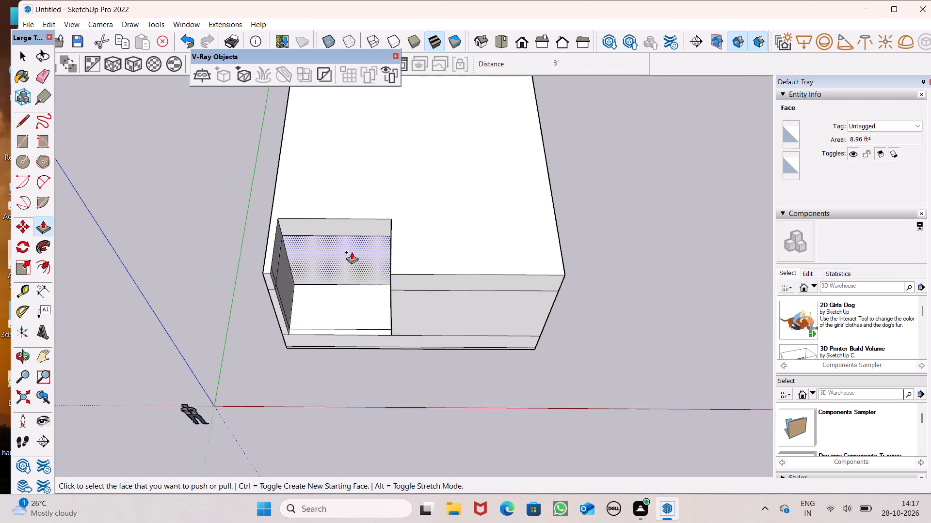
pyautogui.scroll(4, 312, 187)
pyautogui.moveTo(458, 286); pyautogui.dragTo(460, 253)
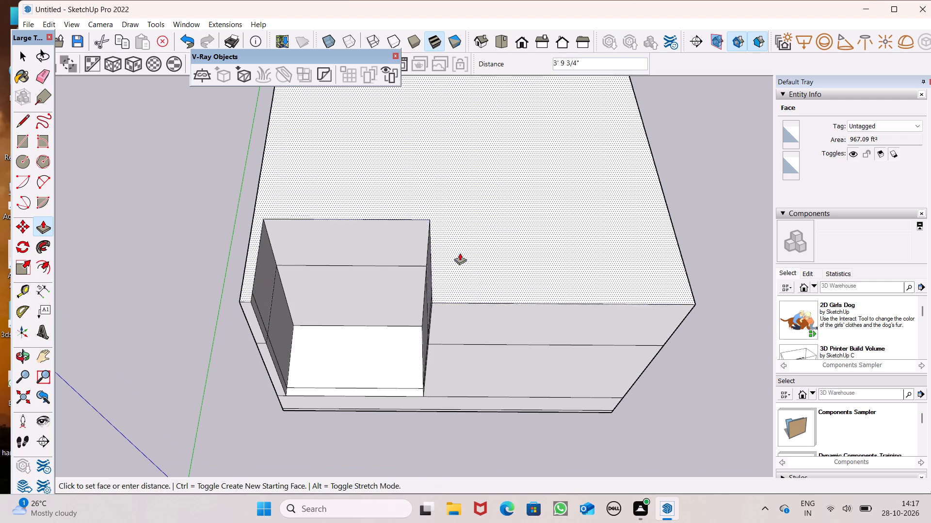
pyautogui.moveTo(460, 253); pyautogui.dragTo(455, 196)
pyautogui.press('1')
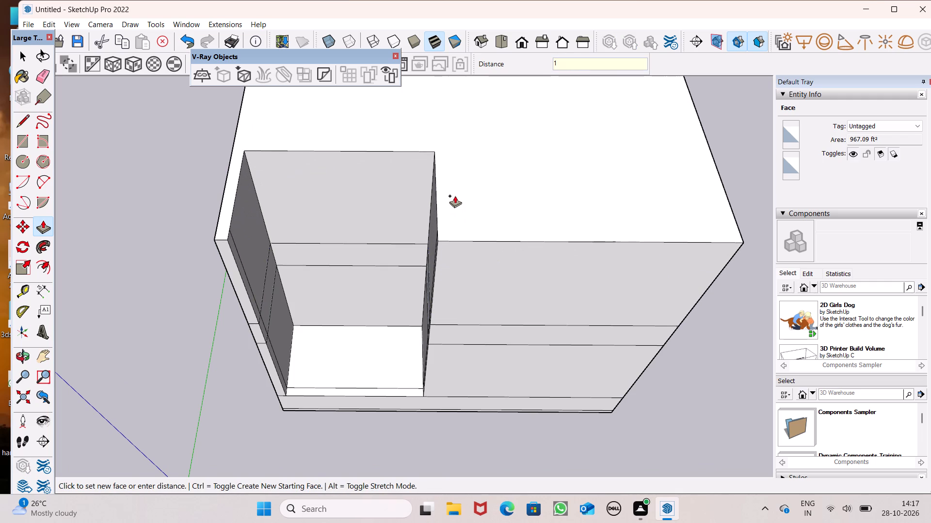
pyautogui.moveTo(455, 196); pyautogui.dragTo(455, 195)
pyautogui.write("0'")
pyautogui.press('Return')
# Examine the stacked wall levels and the recessed small front room from the front and from above.
pyautogui.scroll(-4, 448, 268)
pyautogui.moveTo(455, 263); pyautogui.dragTo(463, 114, button='middle')
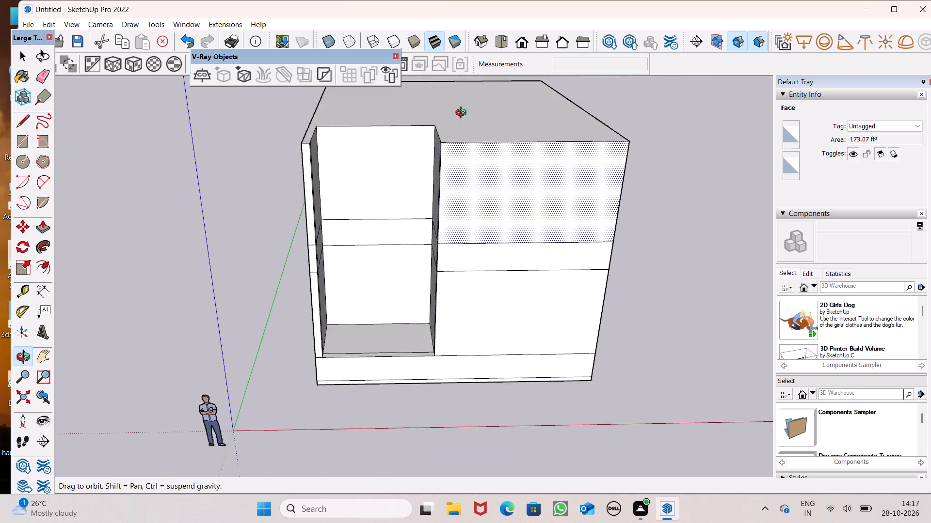
pyautogui.moveTo(463, 114); pyautogui.dragTo(457, 112, button='middle')
pyautogui.scroll(-4, 457, 155)
pyautogui.moveTo(562, 244); pyautogui.dragTo(490, 206, button='middle')
pyautogui.scroll(1, 487, 204)
pyautogui.scroll(-1, 519, 224)
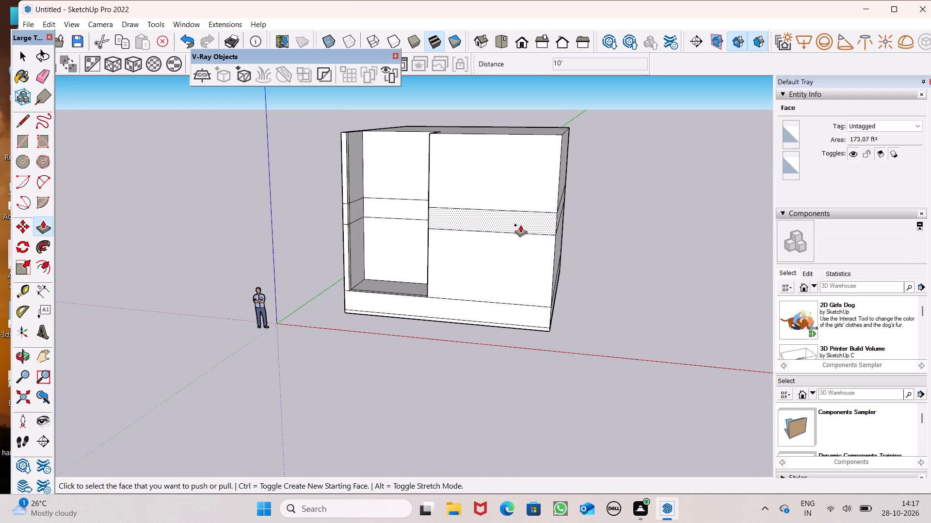
pyautogui.scroll(-2, 554, 245)
pyautogui.moveTo(557, 266); pyautogui.dragTo(610, 321, button='middle')
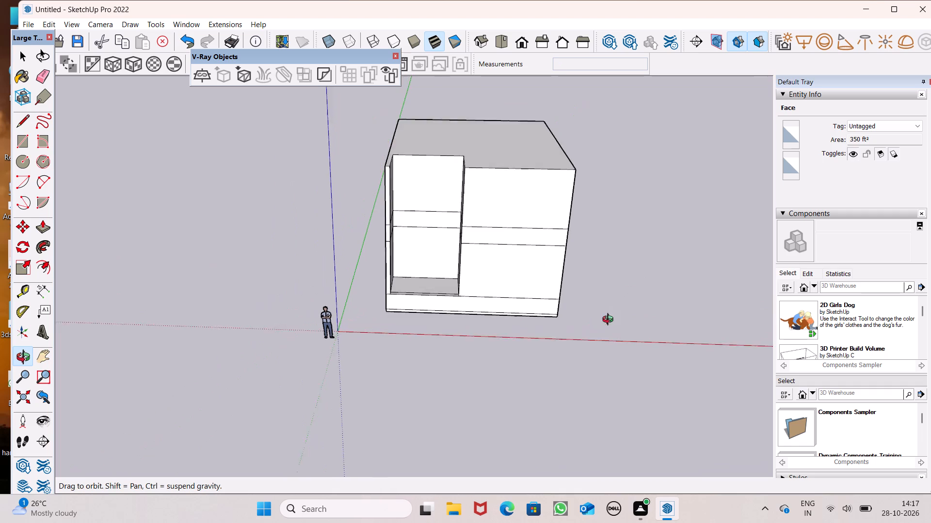
pyautogui.moveTo(610, 321); pyautogui.dragTo(612, 359, button='middle')
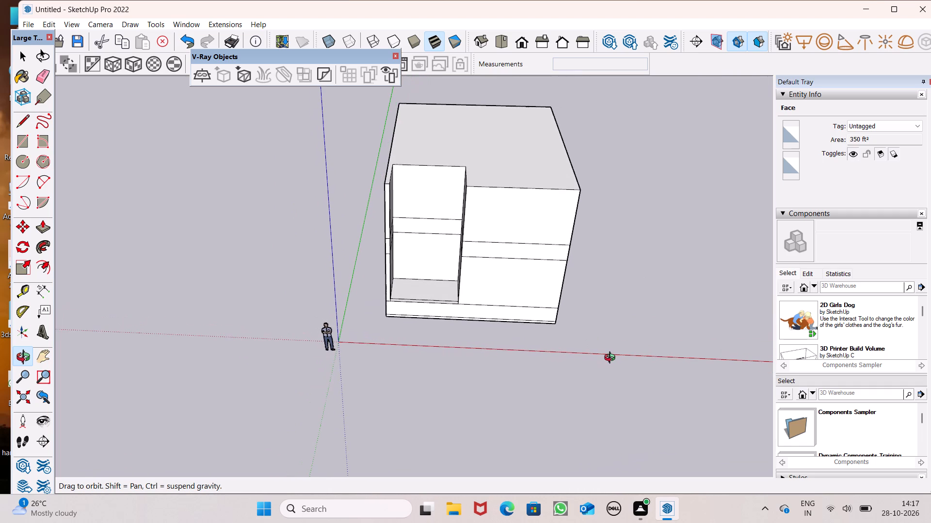
pyautogui.moveTo(612, 359); pyautogui.dragTo(615, 360, button='middle')
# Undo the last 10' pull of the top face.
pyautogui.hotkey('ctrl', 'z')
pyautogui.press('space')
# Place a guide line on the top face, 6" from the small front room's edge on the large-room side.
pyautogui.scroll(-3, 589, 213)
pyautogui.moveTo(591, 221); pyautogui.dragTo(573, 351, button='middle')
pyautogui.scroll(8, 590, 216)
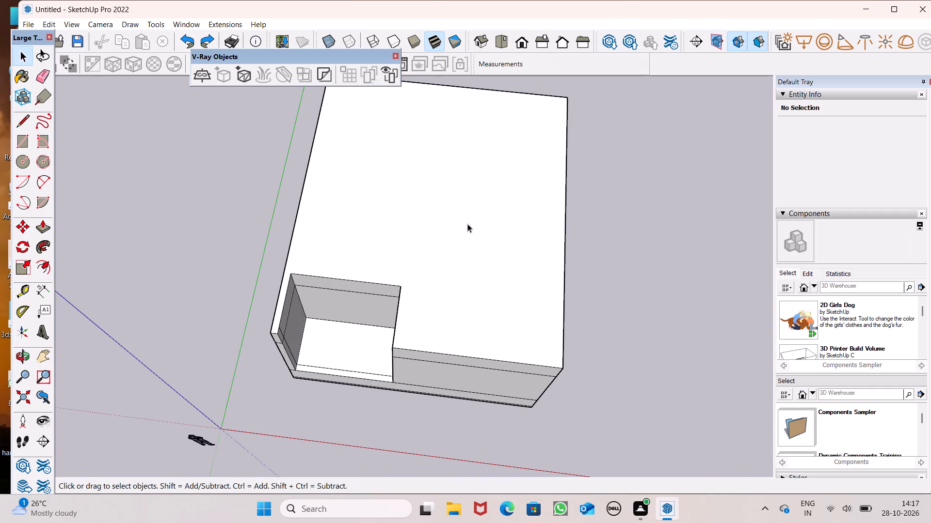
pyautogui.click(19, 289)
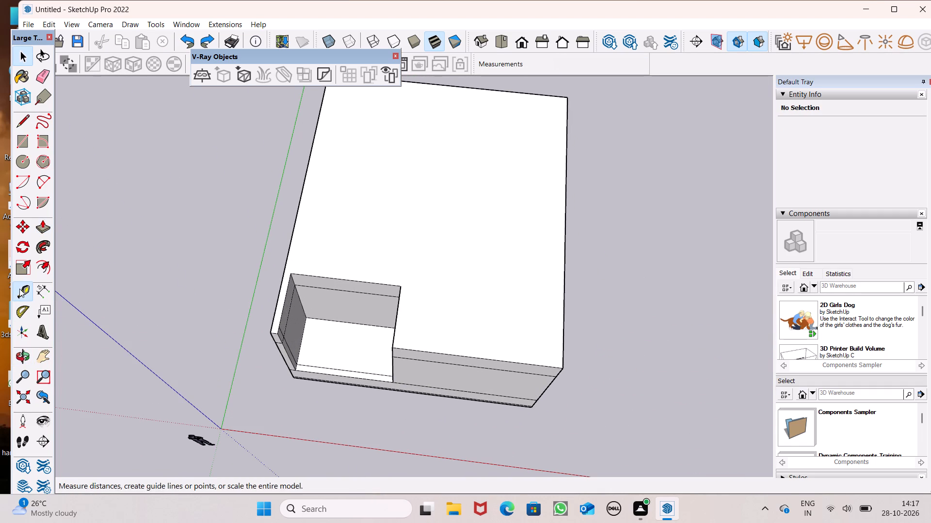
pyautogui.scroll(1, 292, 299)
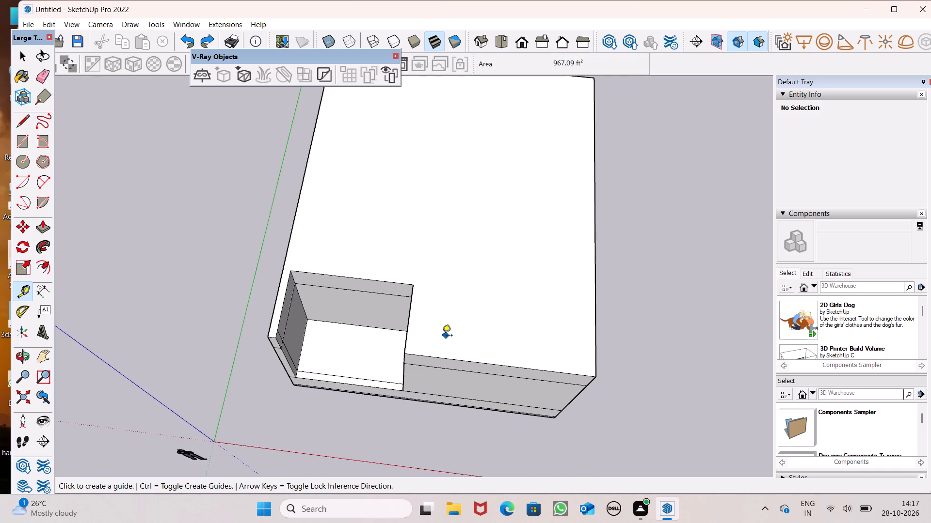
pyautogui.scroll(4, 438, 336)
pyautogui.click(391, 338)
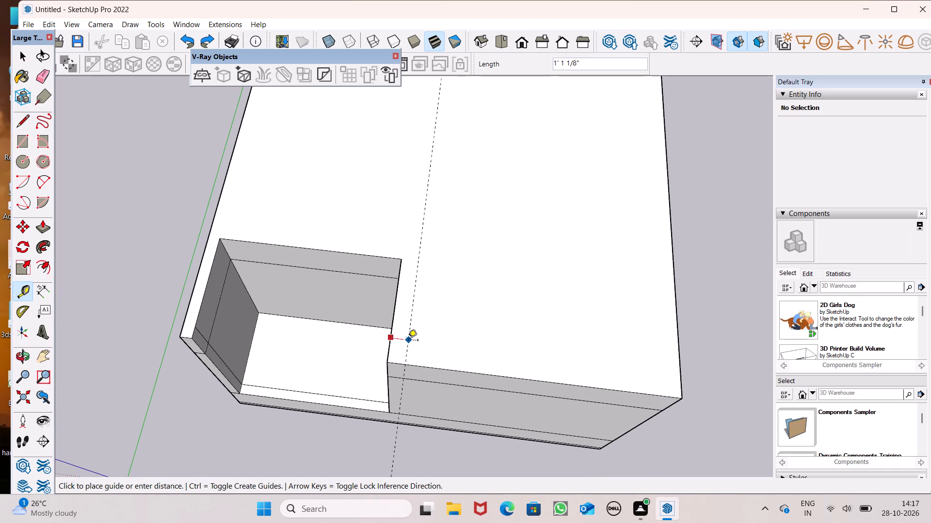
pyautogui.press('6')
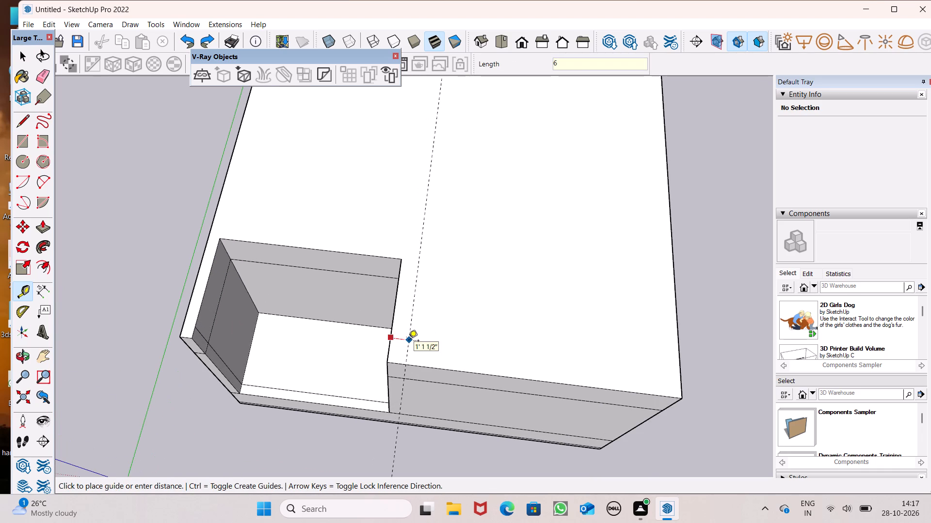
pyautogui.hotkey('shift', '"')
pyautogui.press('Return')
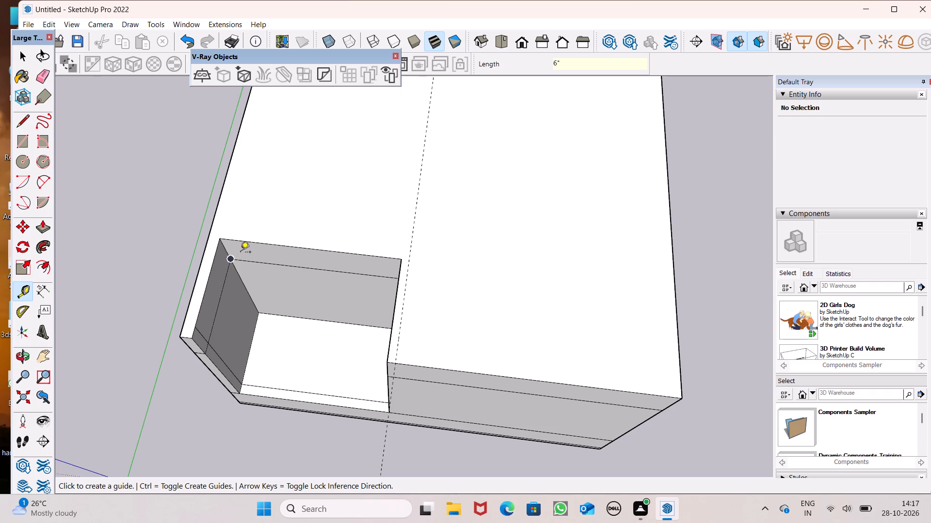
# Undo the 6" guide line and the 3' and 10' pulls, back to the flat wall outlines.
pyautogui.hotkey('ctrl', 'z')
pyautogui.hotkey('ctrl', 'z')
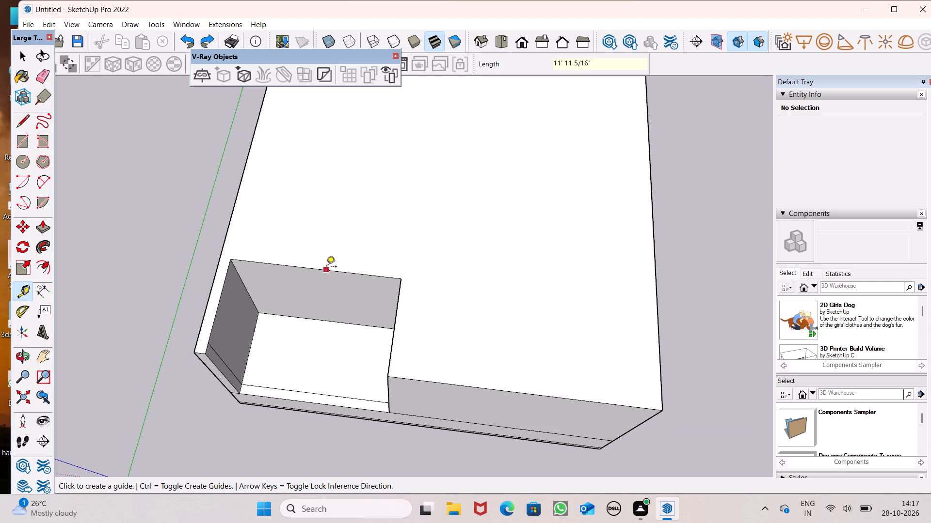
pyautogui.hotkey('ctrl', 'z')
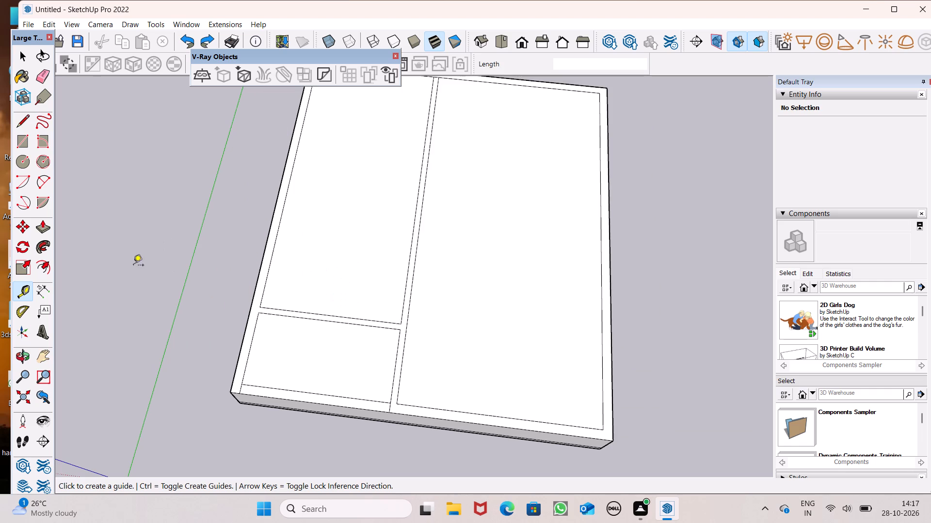
# Measure the width of the lengthwise partition where it meets the front wall.
pyautogui.moveTo(42, 294); pyautogui.dragTo(53, 292)
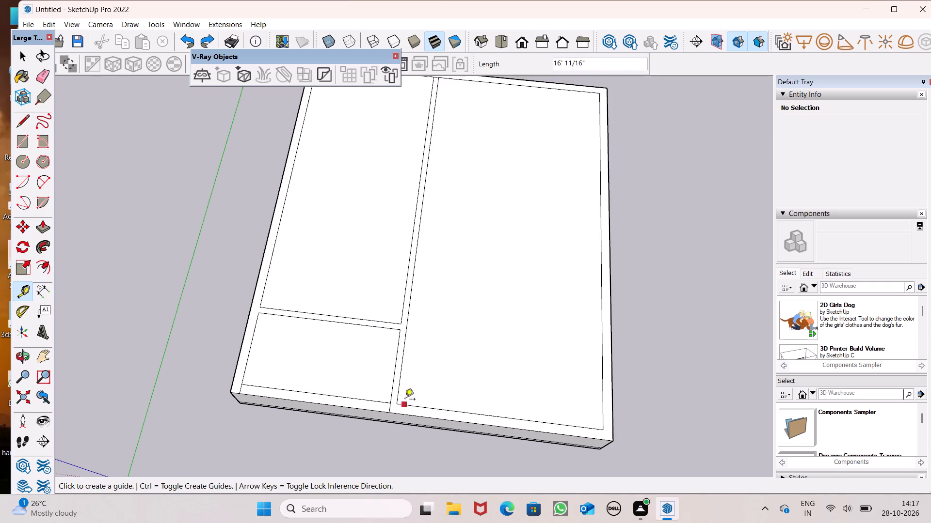
pyautogui.scroll(6, 406, 419)
pyautogui.scroll(6, 387, 378)
pyautogui.moveTo(384, 391); pyautogui.dragTo(388, 390)
pyautogui.click(404, 387)
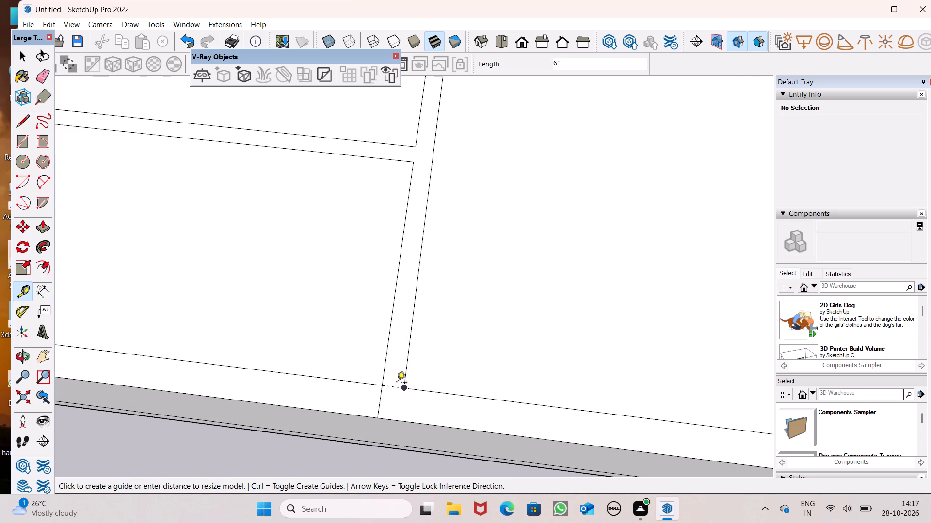
pyautogui.hotkey('ctrl', 'z')
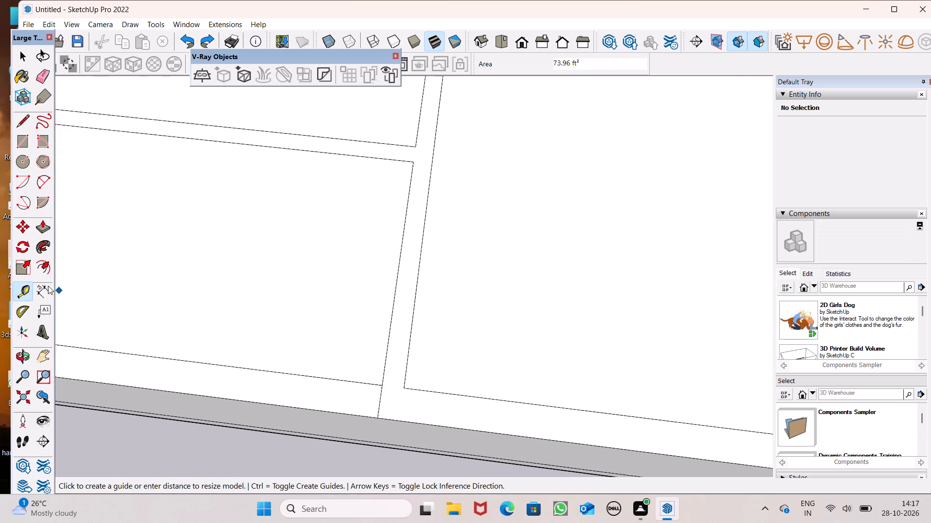
pyautogui.click(48, 285)
pyautogui.click(380, 384)
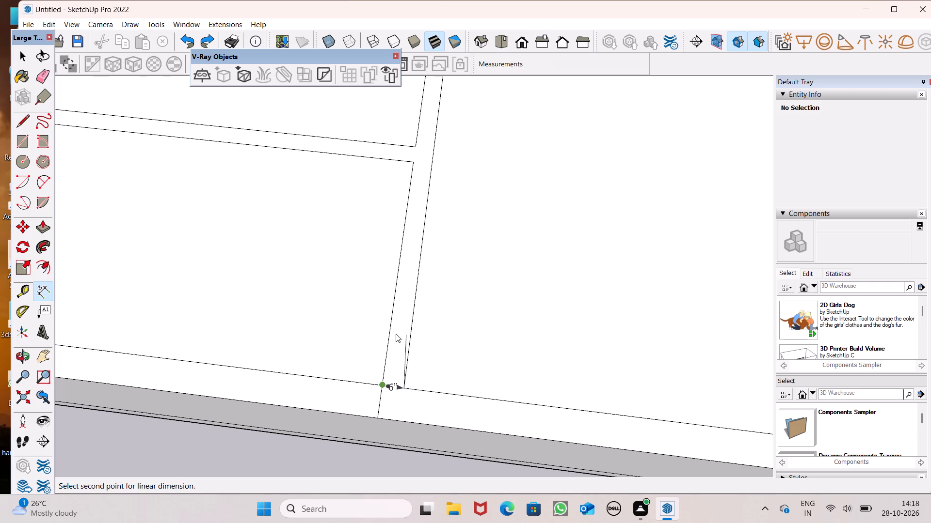
pyautogui.press('space')
# Pull up the outer wall face surrounding the small front room by 10' with Push/Pull.
pyautogui.scroll(-6, 343, 326)
pyautogui.scroll(-5, 342, 251)
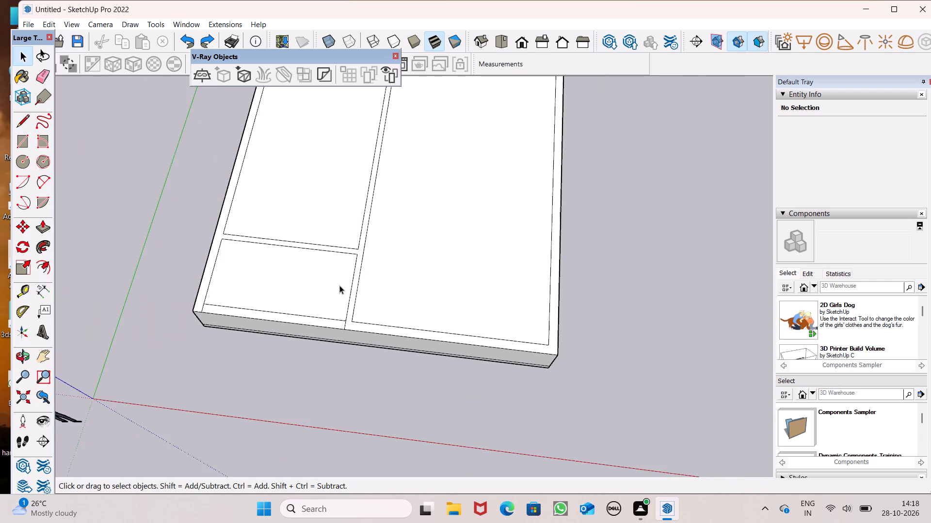
pyautogui.scroll(-7, 339, 285)
pyautogui.moveTo(410, 324); pyautogui.dragTo(442, 336, button='middle')
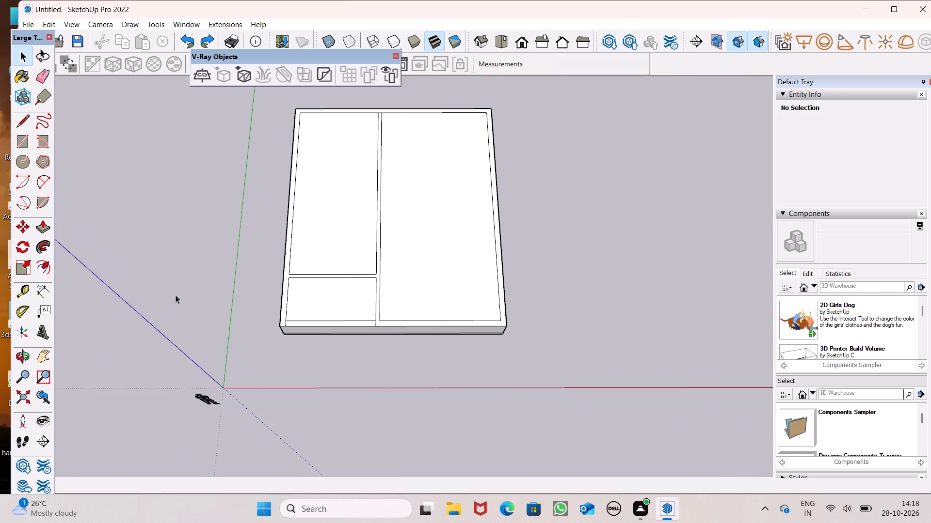
pyautogui.click(51, 222)
pyautogui.scroll(2, 277, 275)
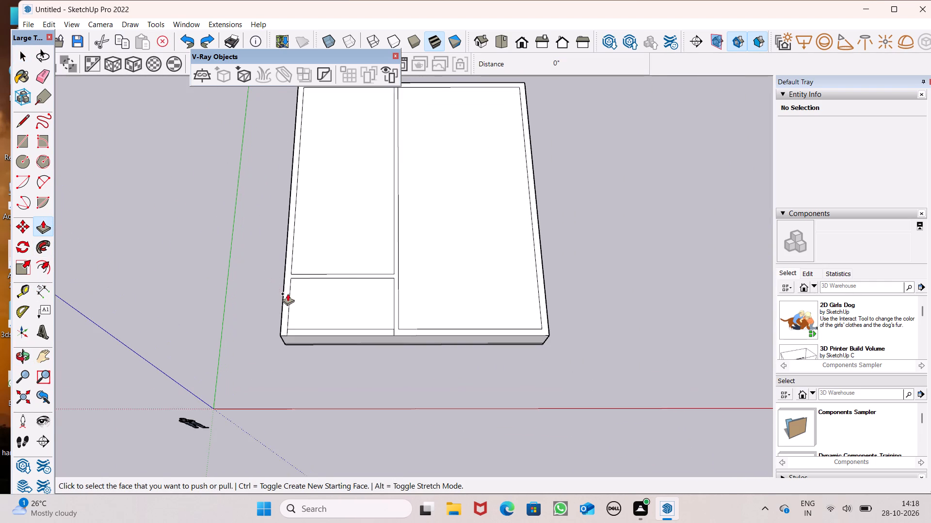
pyautogui.scroll(-3, 288, 295)
pyautogui.moveTo(288, 298); pyautogui.dragTo(279, 263)
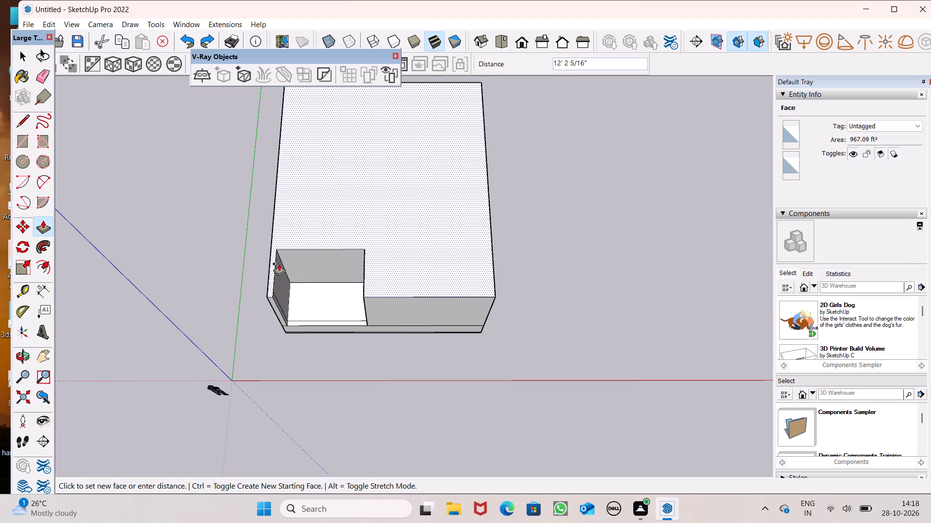
pyautogui.moveTo(279, 263); pyautogui.dragTo(274, 261)
pyautogui.press('1')
pyautogui.press('0')
pyautogui.press("'")
pyautogui.press('Return')
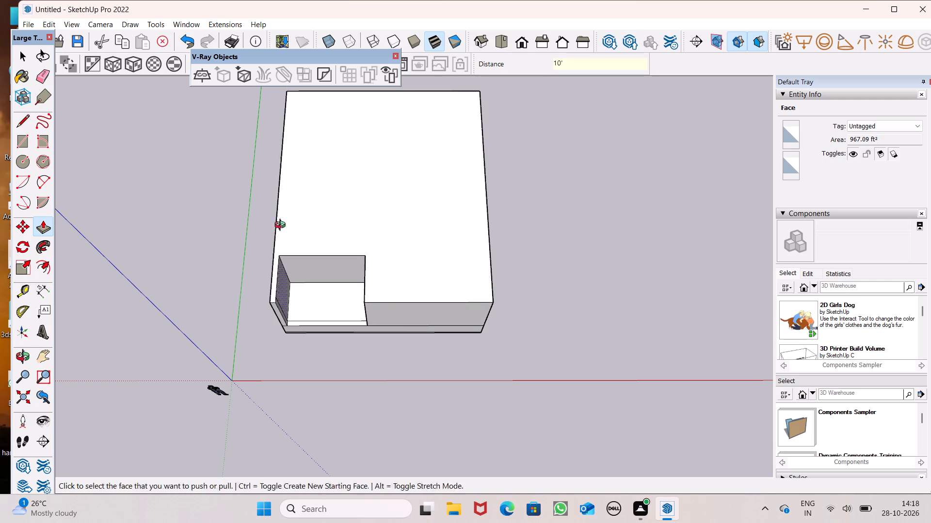
pyautogui.moveTo(282, 244); pyautogui.dragTo(269, 232, button='middle')
pyautogui.press('space')
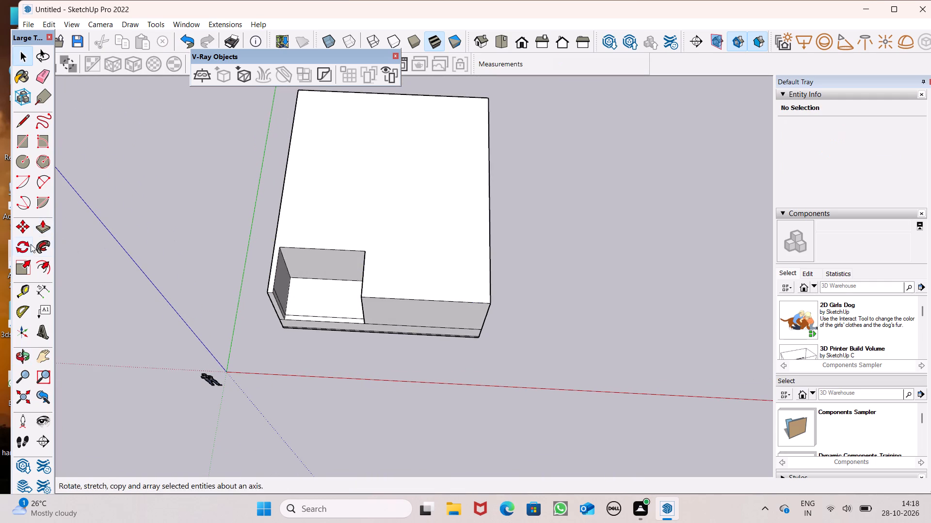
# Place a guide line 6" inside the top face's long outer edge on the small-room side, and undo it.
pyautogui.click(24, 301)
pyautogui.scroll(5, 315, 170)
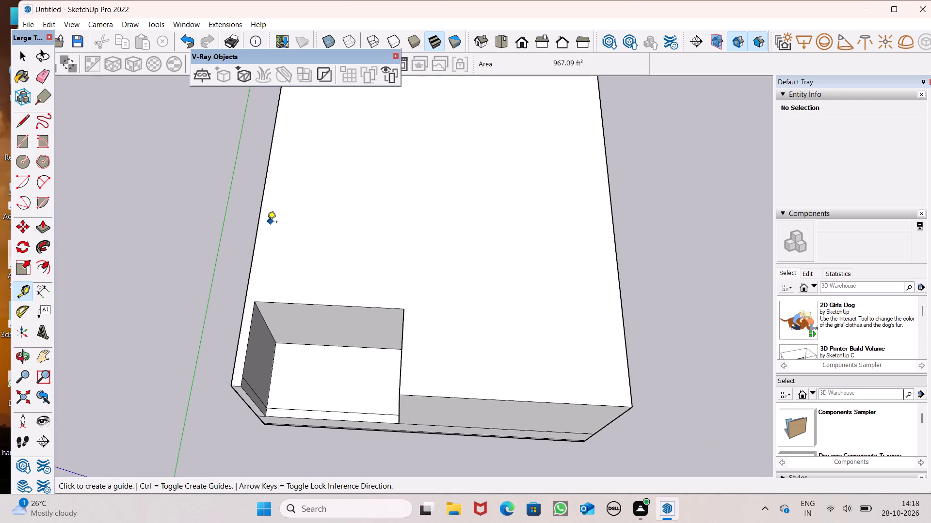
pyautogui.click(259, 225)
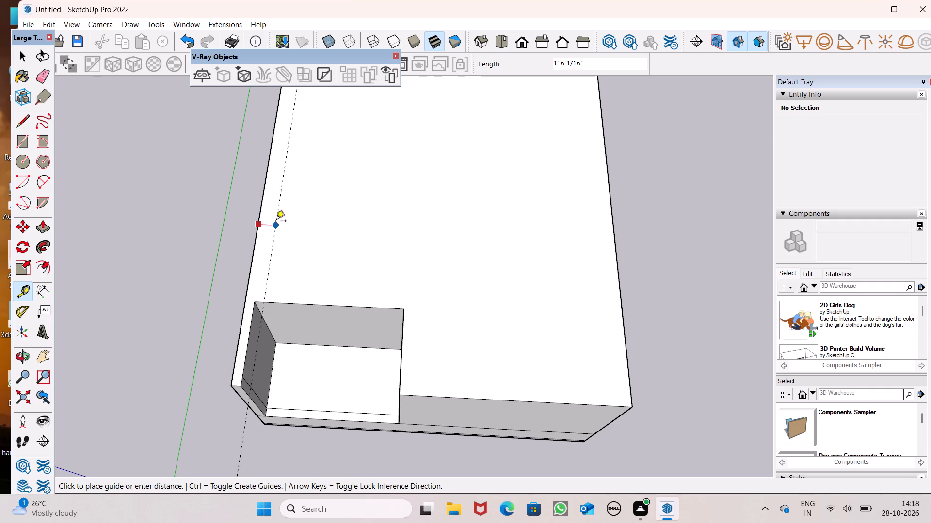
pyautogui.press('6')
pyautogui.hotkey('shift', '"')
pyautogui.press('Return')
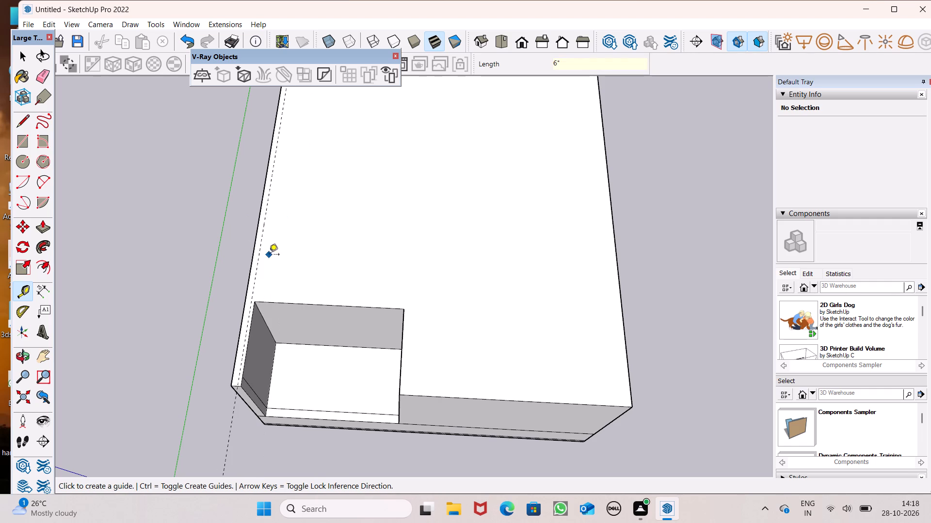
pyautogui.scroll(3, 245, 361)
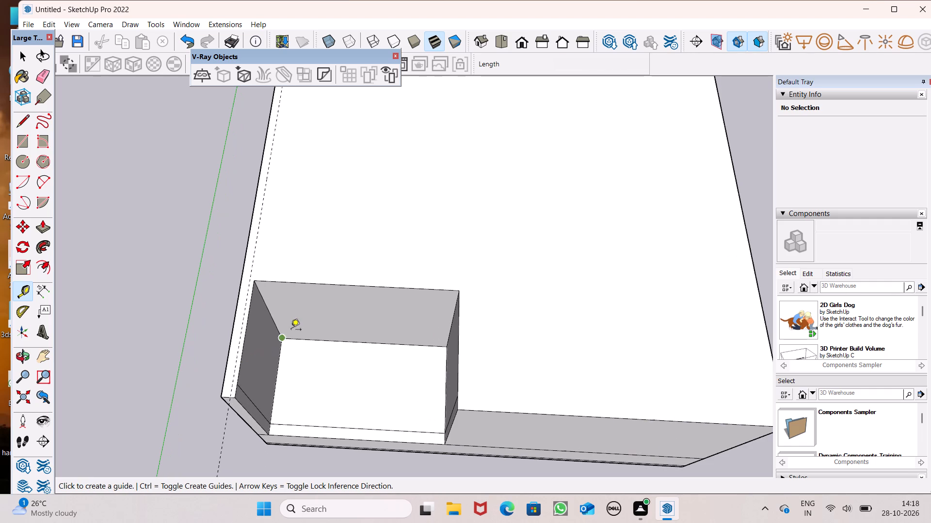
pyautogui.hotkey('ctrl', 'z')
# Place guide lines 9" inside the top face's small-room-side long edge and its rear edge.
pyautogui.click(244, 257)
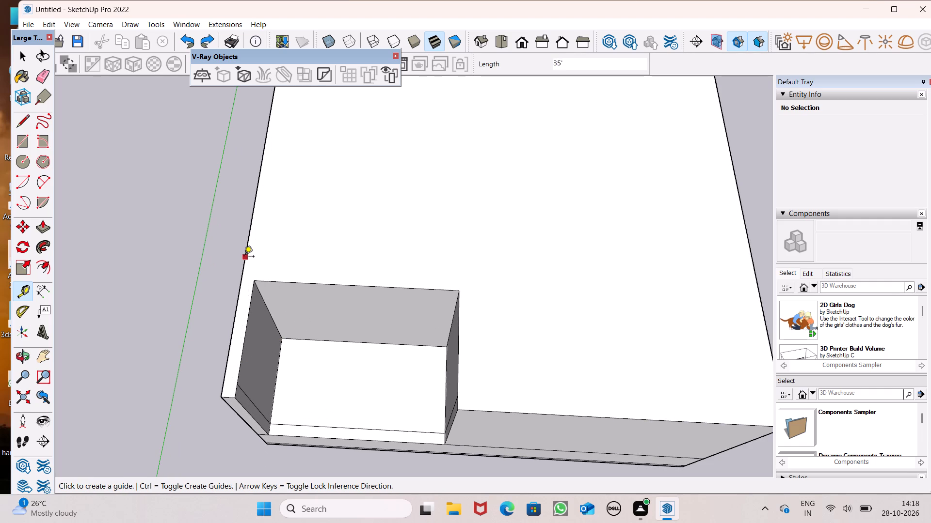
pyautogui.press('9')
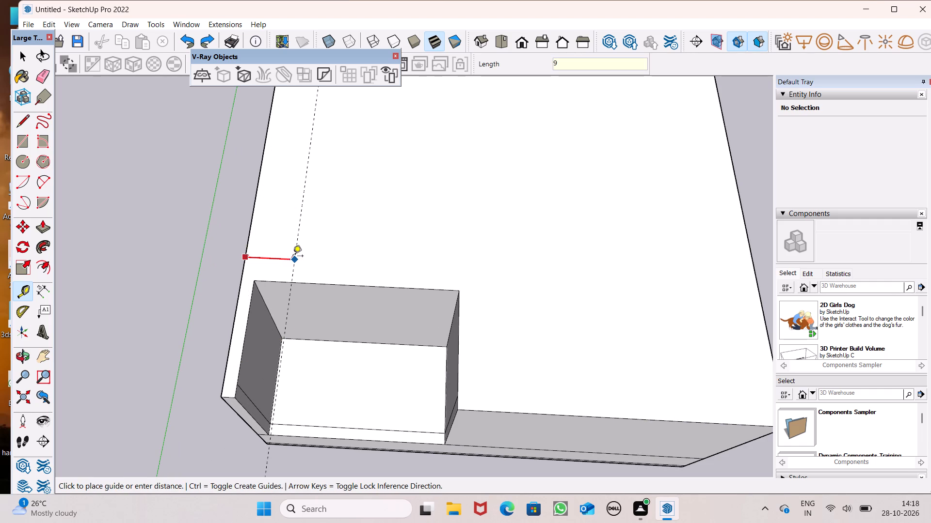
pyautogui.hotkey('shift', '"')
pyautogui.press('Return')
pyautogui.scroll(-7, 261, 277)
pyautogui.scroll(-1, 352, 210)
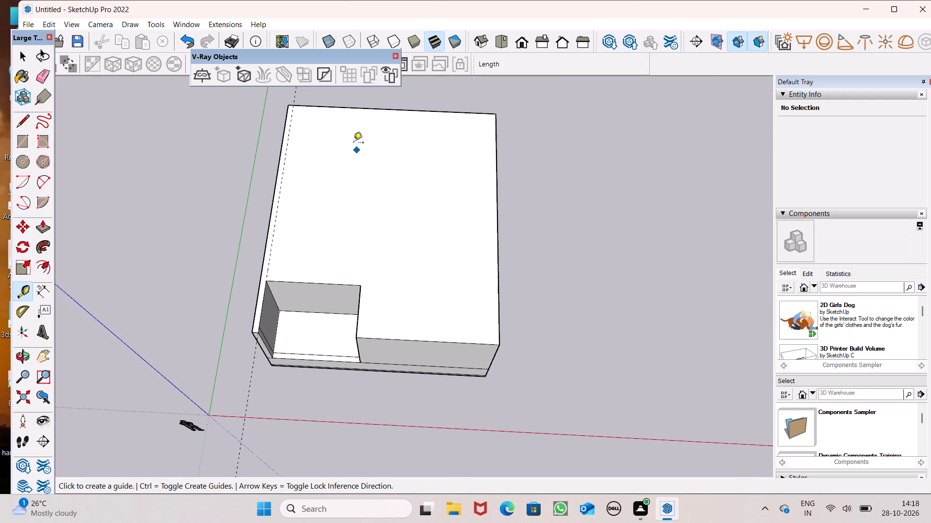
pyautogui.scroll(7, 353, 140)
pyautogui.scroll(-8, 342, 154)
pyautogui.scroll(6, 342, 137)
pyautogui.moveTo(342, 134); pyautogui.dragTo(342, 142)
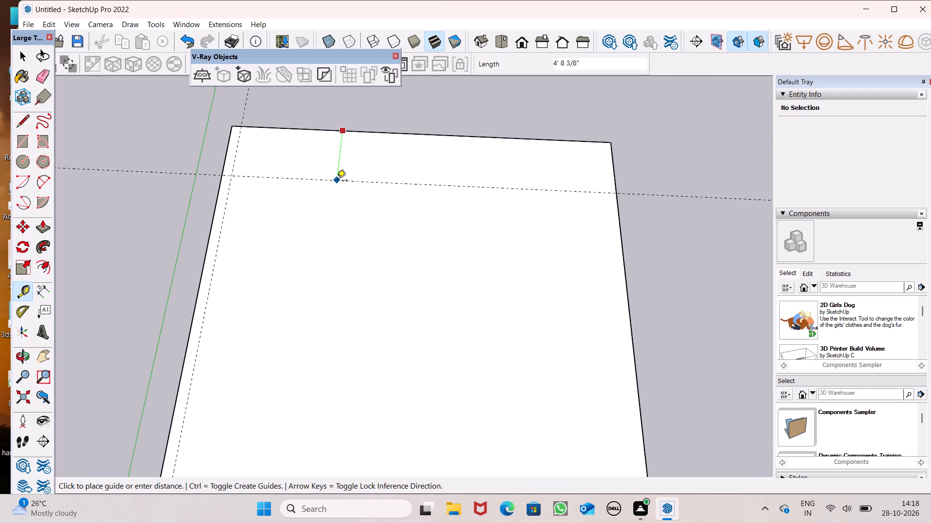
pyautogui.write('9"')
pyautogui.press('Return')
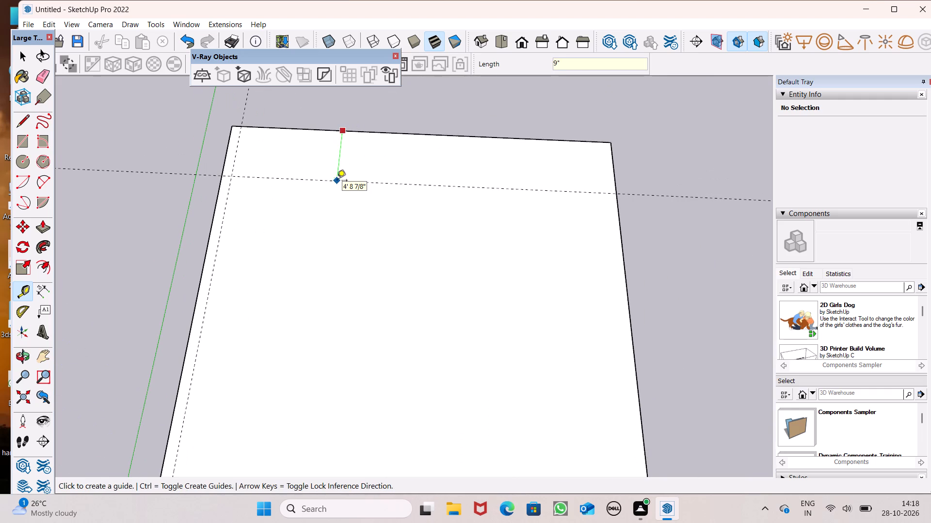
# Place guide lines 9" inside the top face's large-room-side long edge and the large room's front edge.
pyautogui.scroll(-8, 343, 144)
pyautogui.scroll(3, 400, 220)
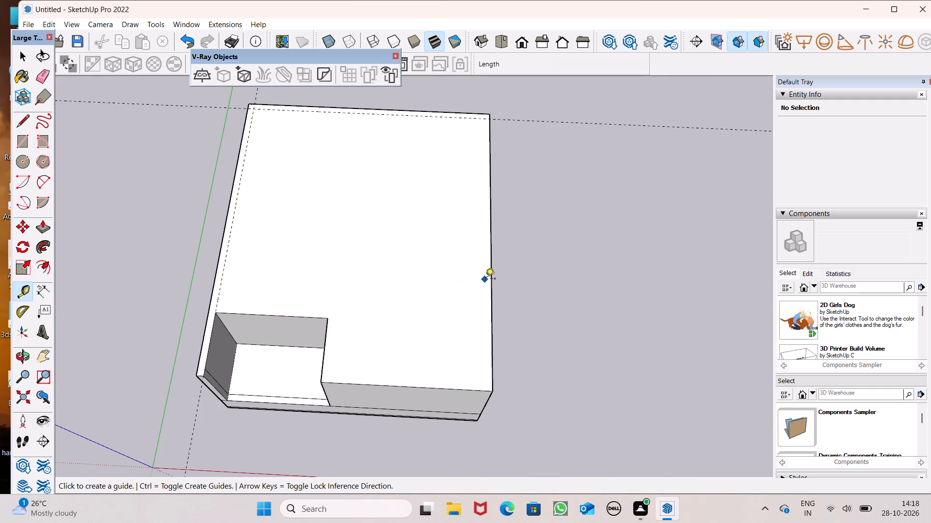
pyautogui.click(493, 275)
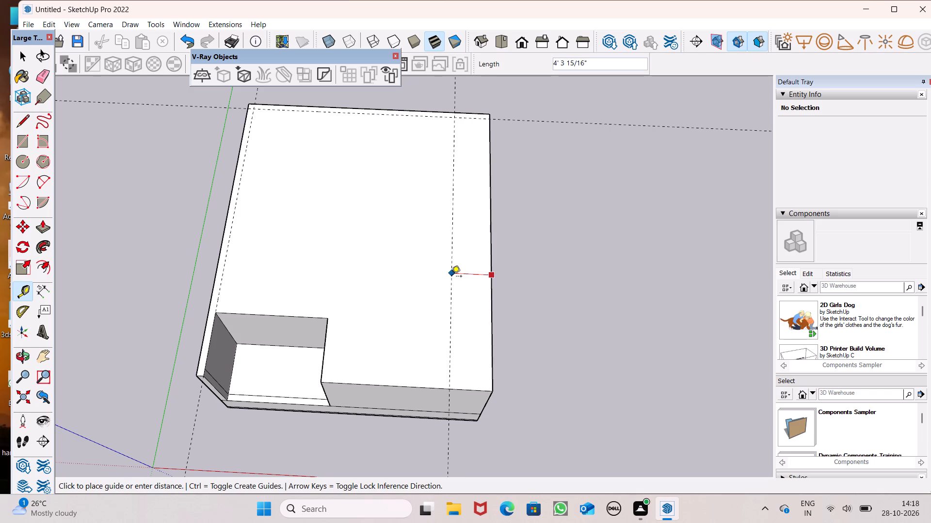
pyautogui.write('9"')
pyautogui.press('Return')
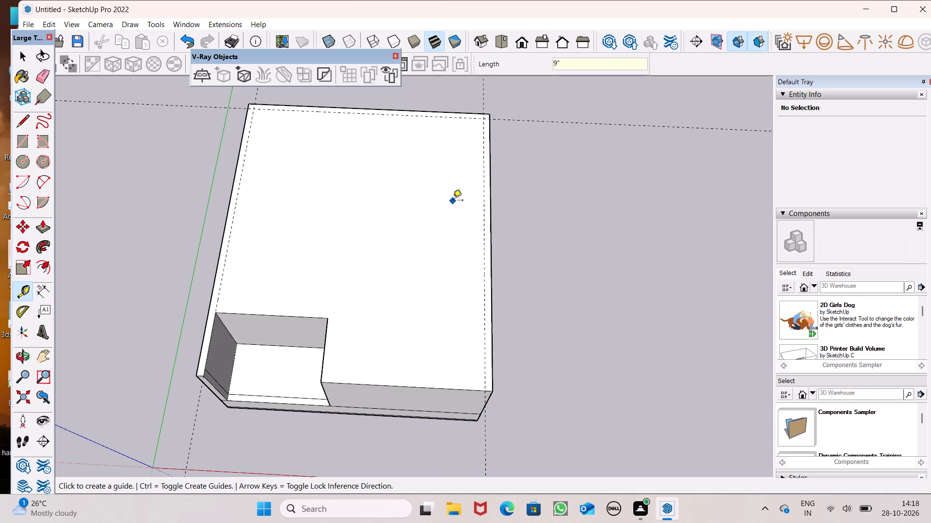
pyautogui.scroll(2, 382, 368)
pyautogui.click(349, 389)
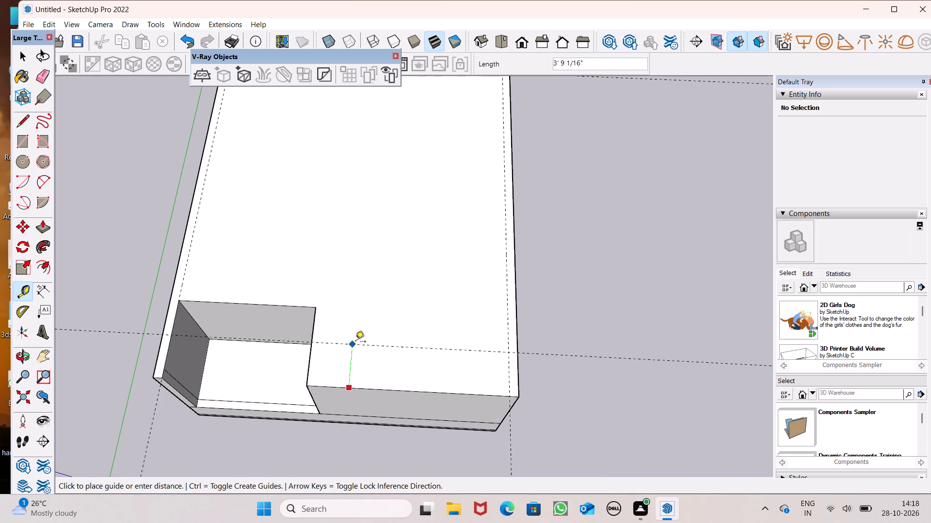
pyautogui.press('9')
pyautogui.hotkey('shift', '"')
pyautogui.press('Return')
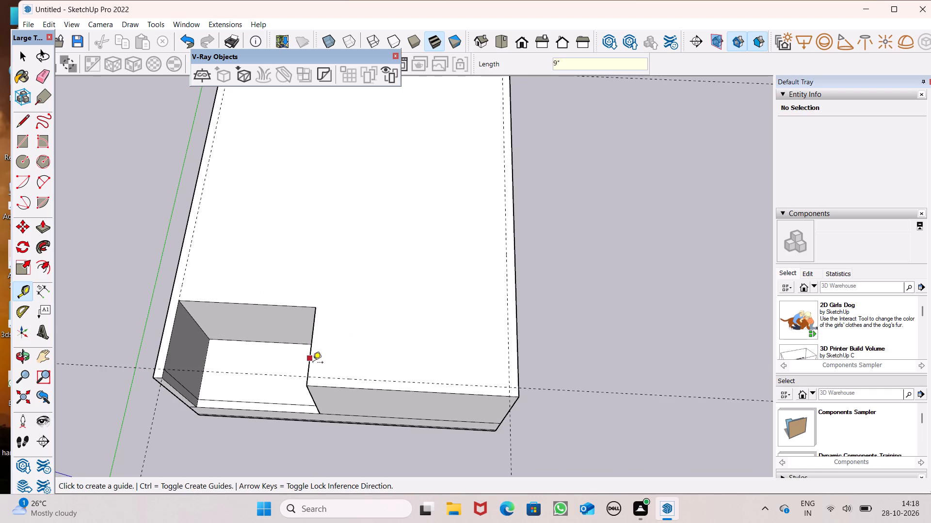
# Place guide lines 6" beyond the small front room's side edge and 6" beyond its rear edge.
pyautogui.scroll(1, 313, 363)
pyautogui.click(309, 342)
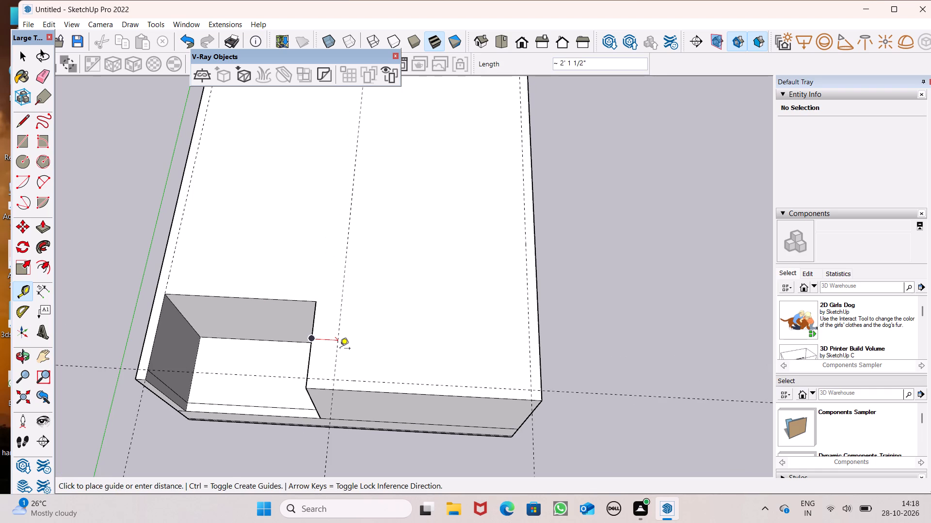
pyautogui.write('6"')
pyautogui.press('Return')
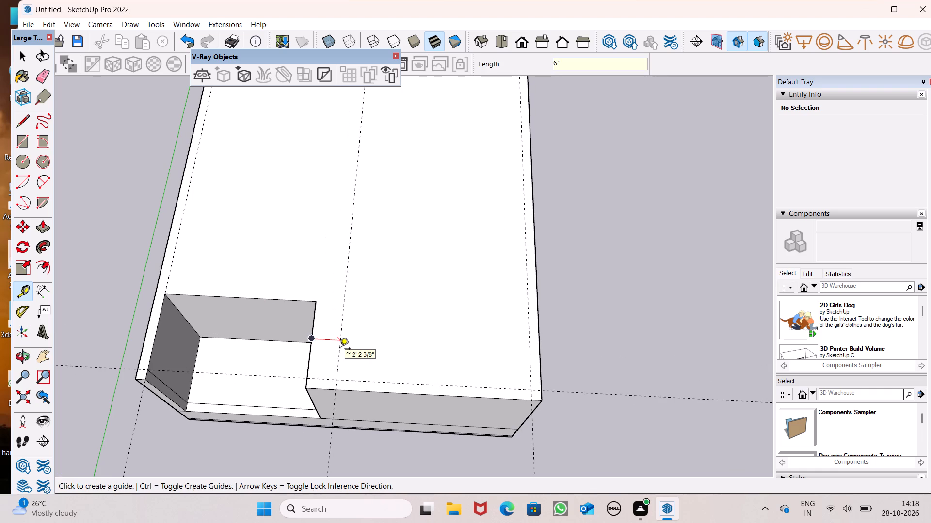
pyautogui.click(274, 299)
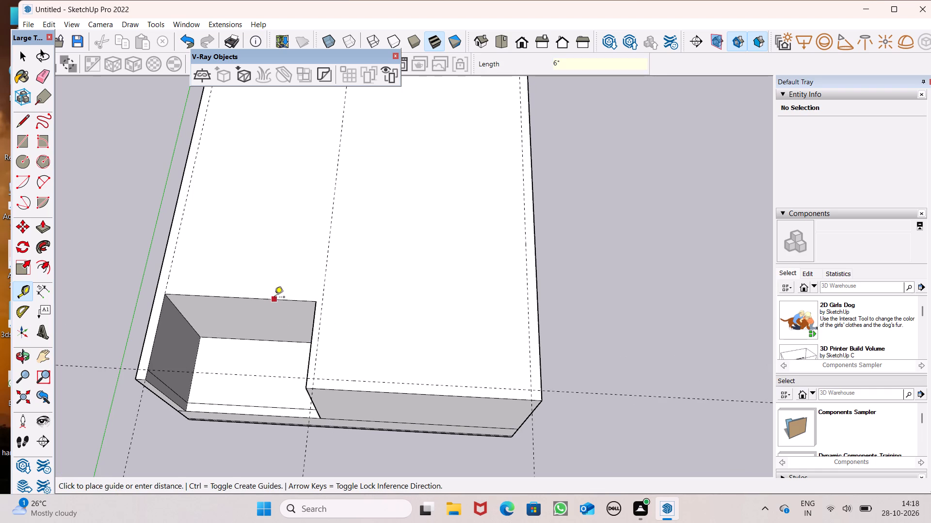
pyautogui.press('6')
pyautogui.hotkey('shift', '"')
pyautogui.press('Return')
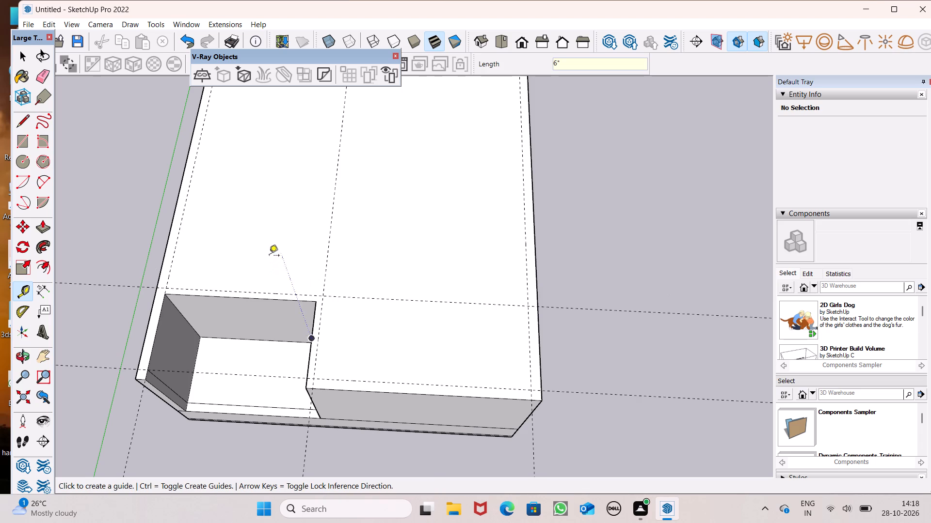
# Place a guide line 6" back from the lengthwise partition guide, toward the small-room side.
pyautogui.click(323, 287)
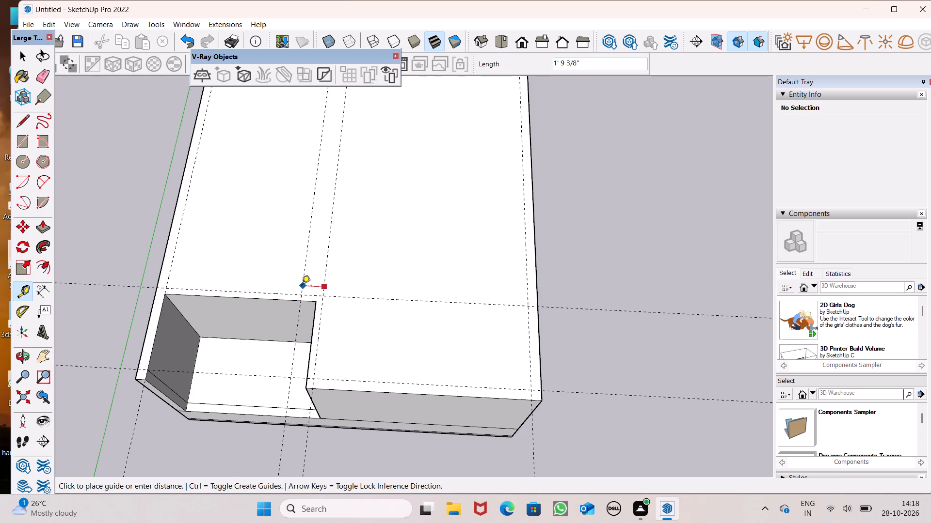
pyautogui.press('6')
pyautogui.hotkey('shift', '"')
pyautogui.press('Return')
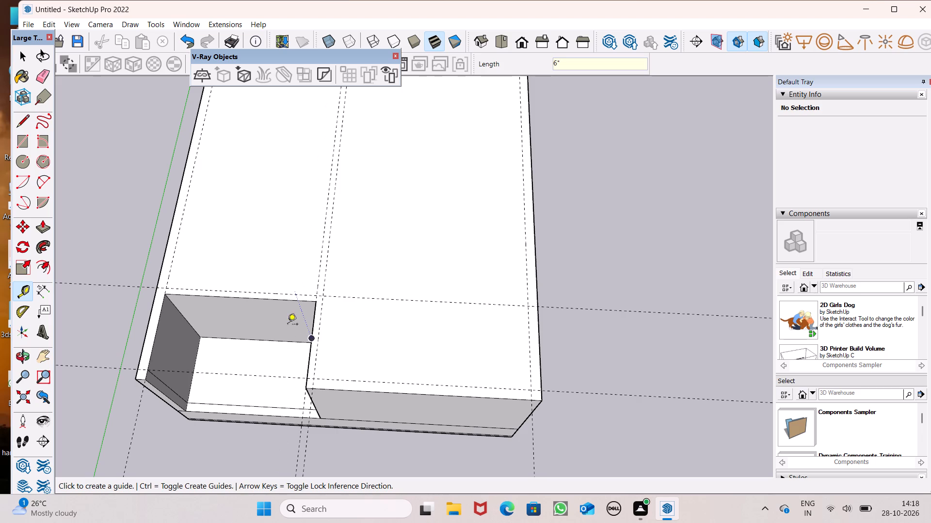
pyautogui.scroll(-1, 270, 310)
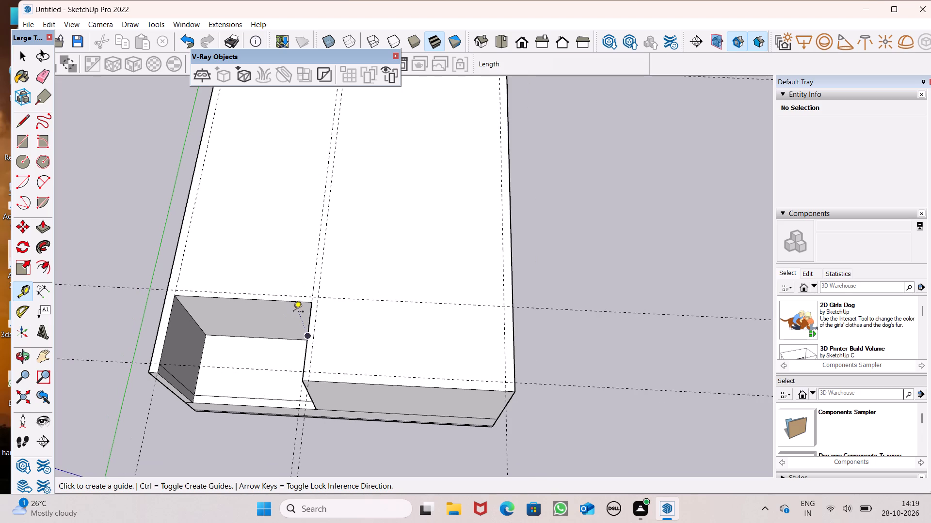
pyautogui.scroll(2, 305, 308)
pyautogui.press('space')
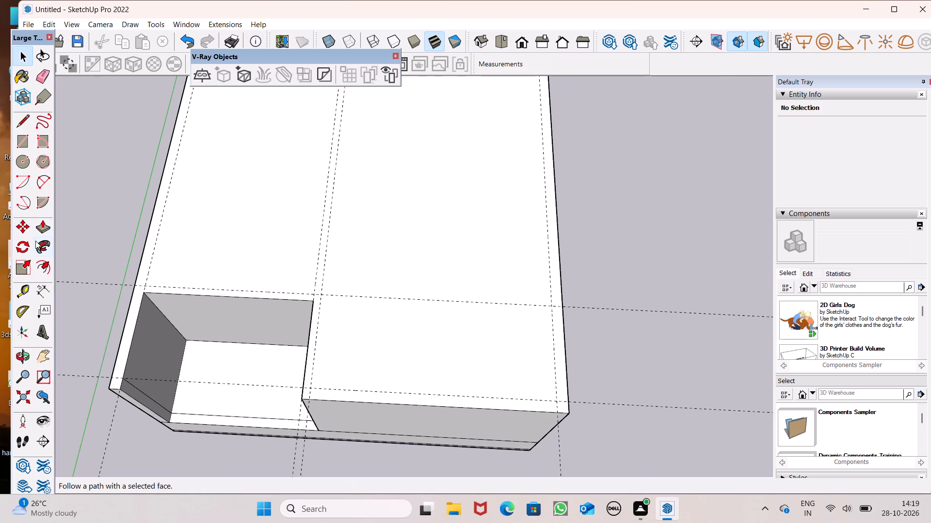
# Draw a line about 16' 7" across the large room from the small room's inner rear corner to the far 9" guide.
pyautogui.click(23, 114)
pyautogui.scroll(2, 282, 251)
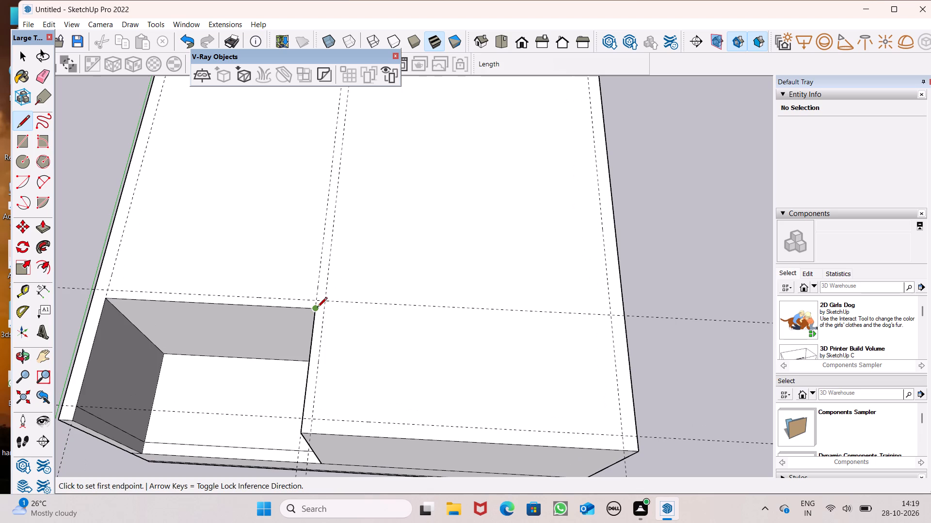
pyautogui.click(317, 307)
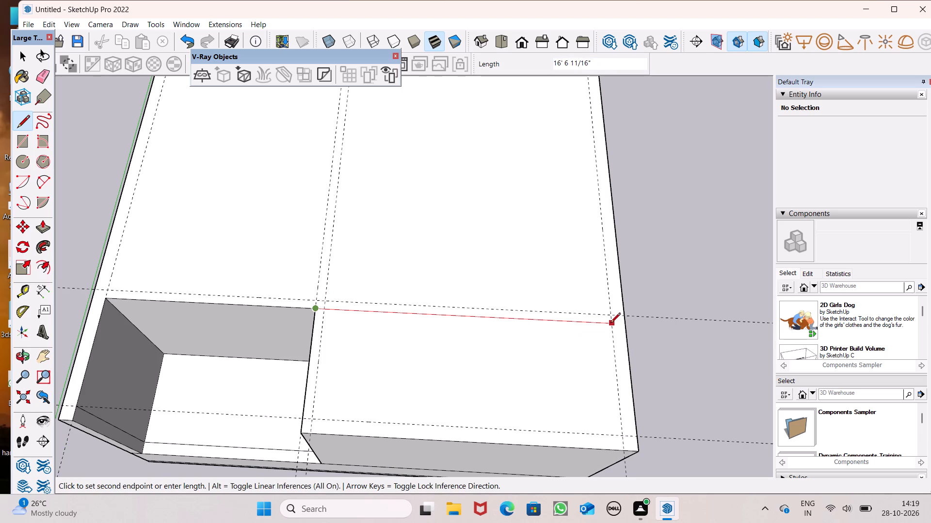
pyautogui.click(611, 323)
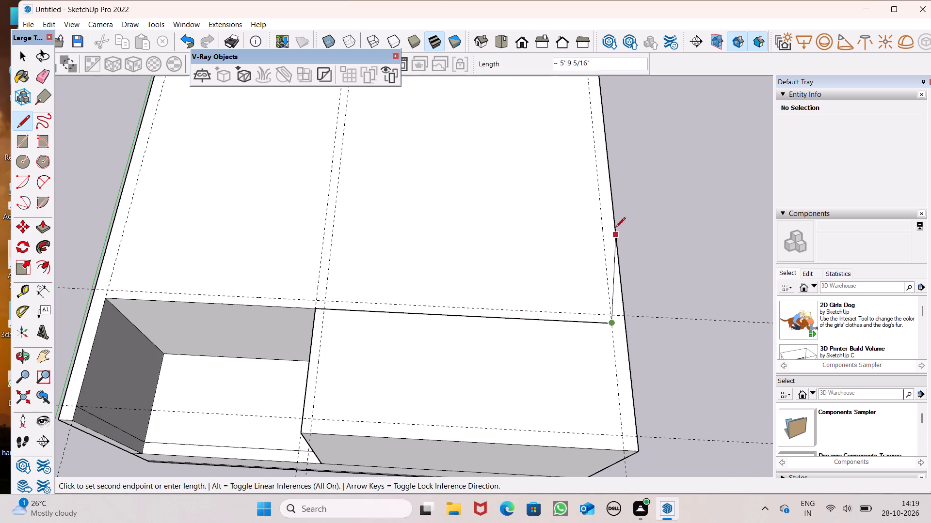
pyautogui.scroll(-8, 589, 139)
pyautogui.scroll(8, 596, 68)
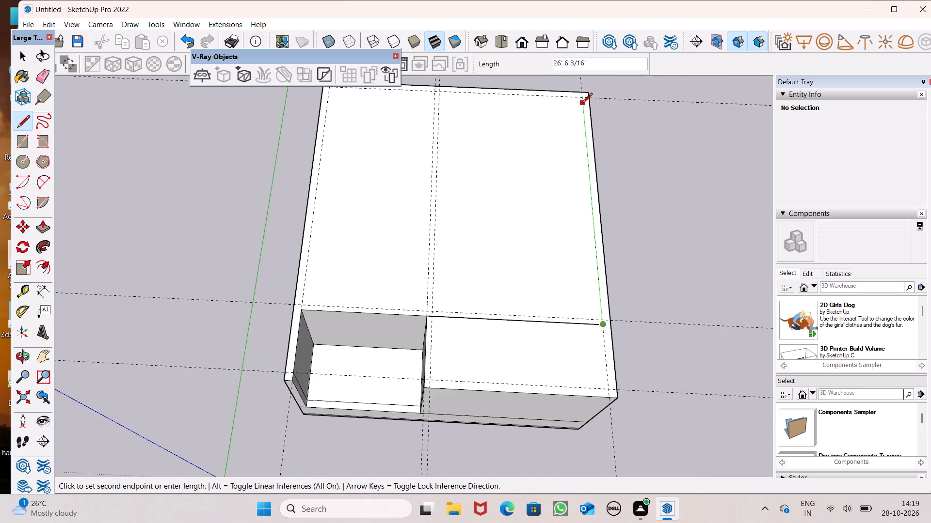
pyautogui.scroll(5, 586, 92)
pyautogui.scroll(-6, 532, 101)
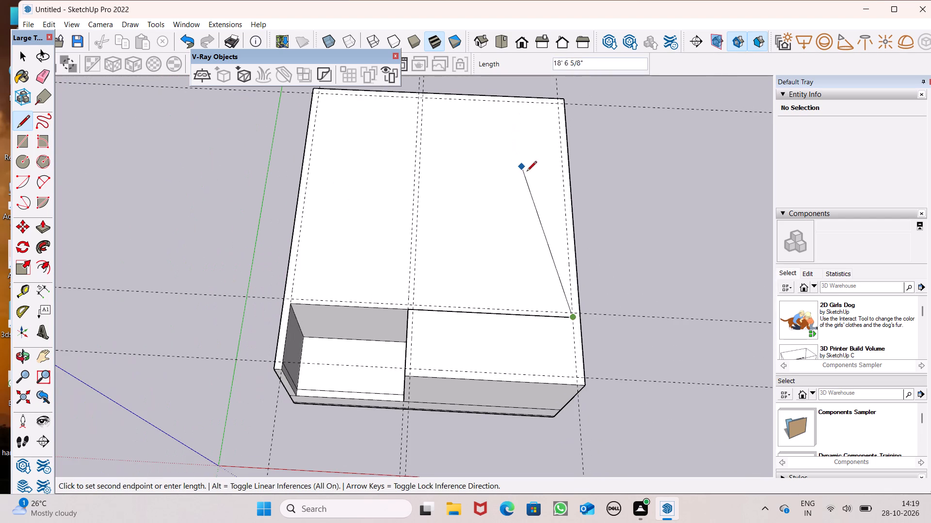
# Undo the line, the guides, the wall pull, the plinth and the wall outlines, back to an empty model.
pyautogui.hotkey('ctrl', 'z')
pyautogui.hotkey('ctrl', 'z')
pyautogui.hotkey('ctrl', 'z')
pyautogui.hotkey('ctrl', 'z')
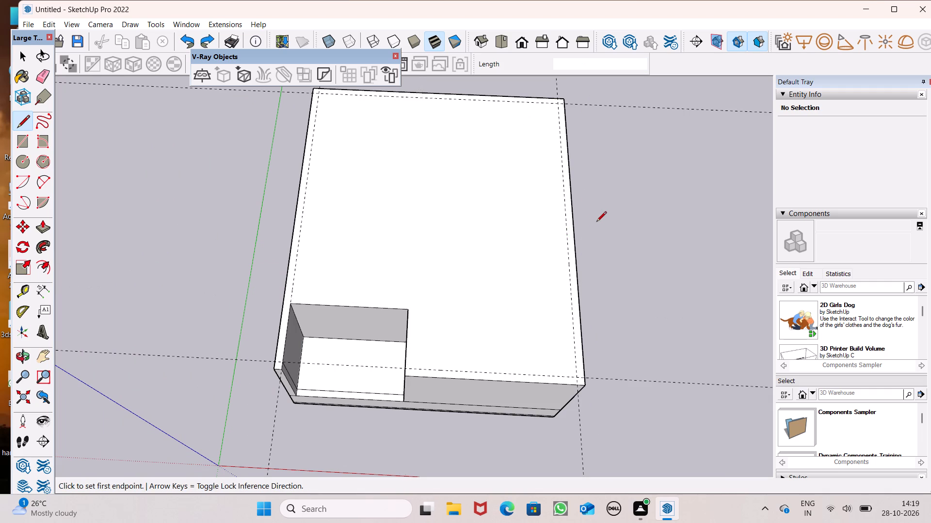
pyautogui.hotkey('ctrl', 'z')
pyautogui.hotkey('ctrl', 'z')
pyautogui.hotkey('ctrl', 'z')
pyautogui.hotkey('ctrl', 'z')
pyautogui.hotkey('ctrl', 'z')
pyautogui.hotkey('ctrl', 'z')
pyautogui.hotkey('ctrl', 'z')
pyautogui.hotkey('ctrl', 'z')
pyautogui.hotkey('ctrl', 'z')
pyautogui.hotkey('ctrl', 'z')
pyautogui.hotkey('ctrl', 'z')
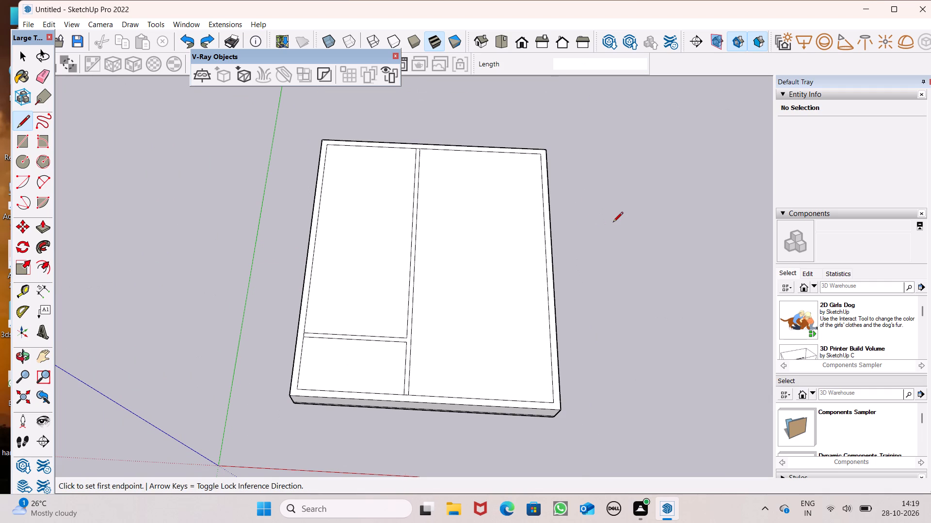
pyautogui.hotkey('ctrl', 'z')
pyautogui.hotkey('ctrl', 'z')
pyautogui.hotkey('ctrl', 'z')
pyautogui.hotkey('ctrl', 'z')
pyautogui.hotkey('ctrl', 'z')
pyautogui.hotkey('ctrl', 'z')
pyautogui.hotkey('ctrl', 'z')
pyautogui.hotkey('ctrl', 'z')
pyautogui.hotkey('ctrl', 'z')
pyautogui.hotkey('ctrl', 'z')
pyautogui.hotkey('ctrl', 'z')
pyautogui.hotkey('ctrl', 'z')
pyautogui.hotkey('ctrl', 'z')
pyautogui.hotkey('ctrl', 'z')
pyautogui.hotkey('ctrl', 'z')
pyautogui.hotkey('ctrl', 'z')
pyautogui.hotkey('ctrl', 'z')
pyautogui.hotkey('ctrl', 'z')
pyautogui.hotkey('ctrl', 'z')
pyautogui.hotkey('ctrl', 'z')
pyautogui.press('space')
pyautogui.scroll(-3, 388, 235)
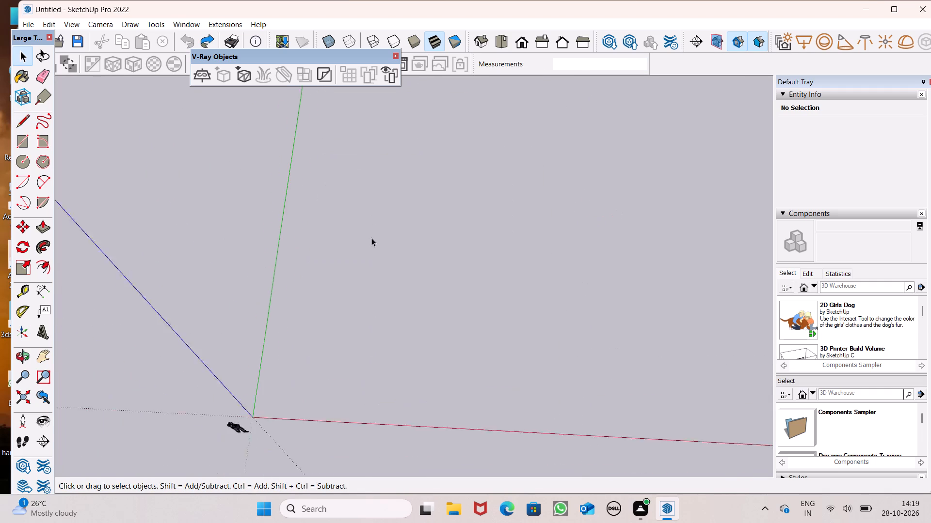
pyautogui.scroll(-10, 371, 238)
pyautogui.moveTo(392, 309); pyautogui.dragTo(389, 376, button='middle')
pyautogui.scroll(-5, 319, 352)
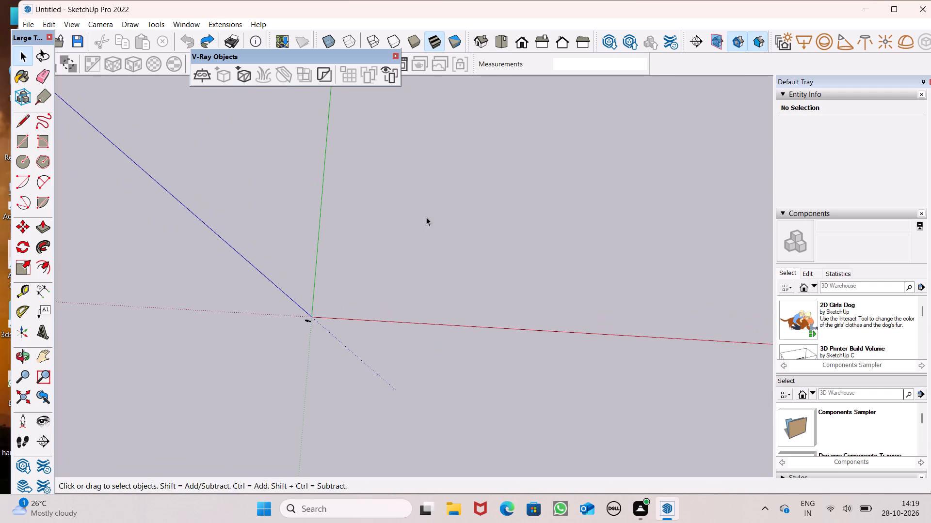
pyautogui.scroll(-7, 20, 319)
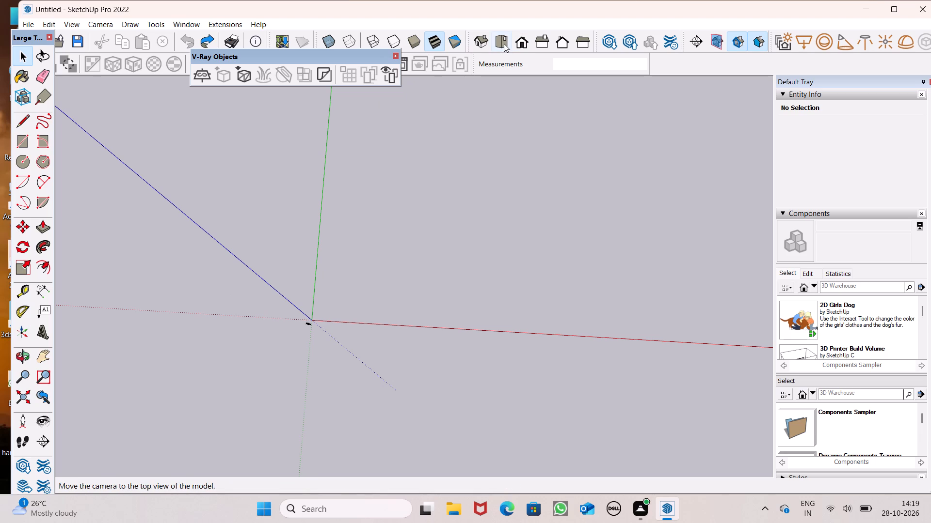
# Switch the camera to the top view of the empty model.
pyautogui.click(504, 44)
pyautogui.scroll(-6, 285, 324)
pyautogui.scroll(8, 436, 265)
pyautogui.scroll(2, 371, 334)
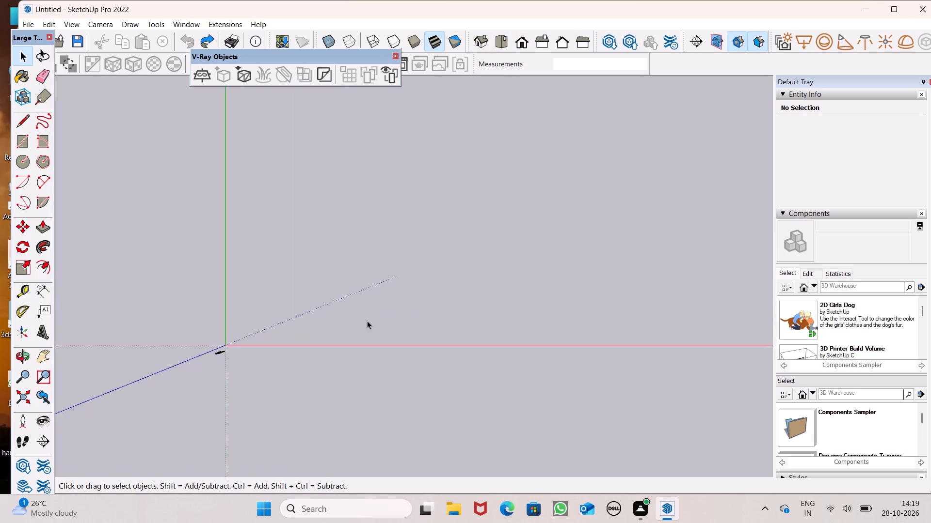
pyautogui.scroll(6, 367, 321)
pyautogui.scroll(3, 259, 176)
pyautogui.scroll(-3, 240, 179)
pyautogui.scroll(2, 186, 160)
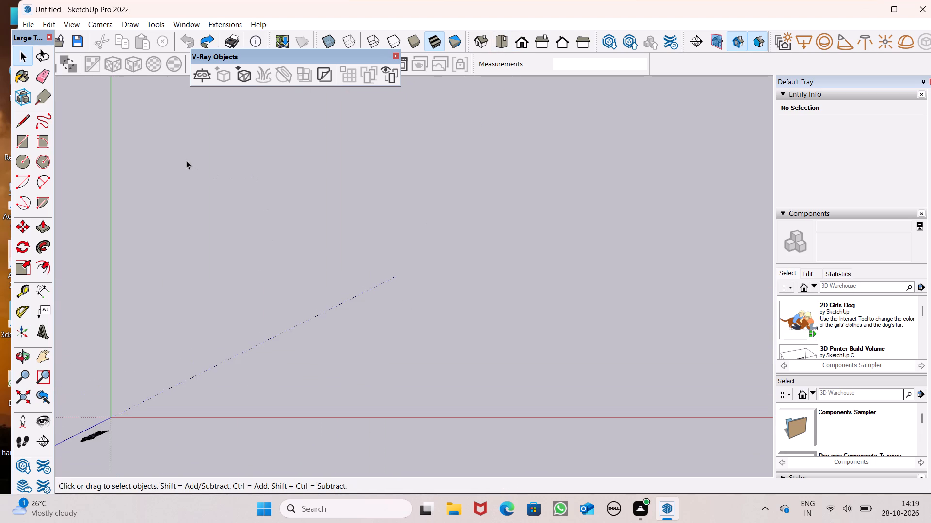
pyautogui.scroll(-1, 186, 160)
pyautogui.scroll(1, 298, 266)
pyautogui.scroll(-1, 272, 243)
pyautogui.scroll(1, 380, 310)
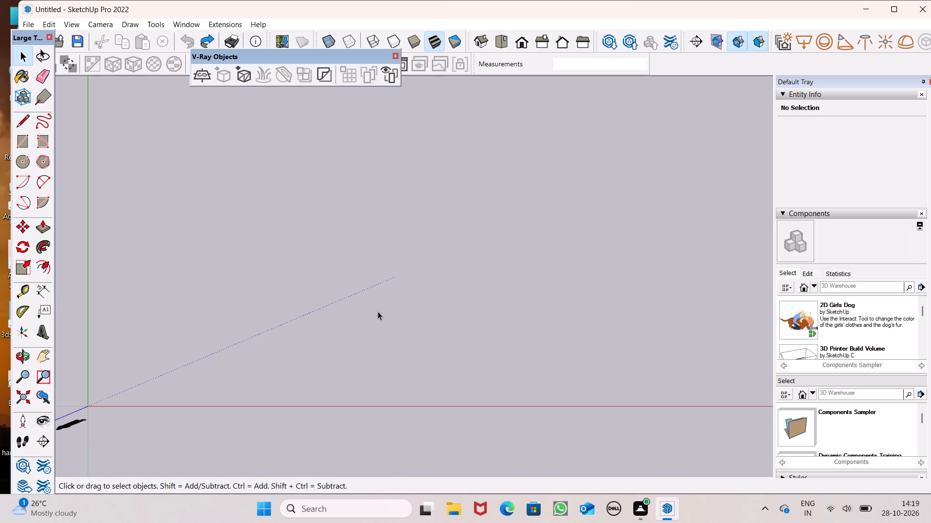
# Draw a 30' by 35' rectangle on the ground plane, in the quadrant between the positive red and green axes.
pyautogui.click(21, 143)
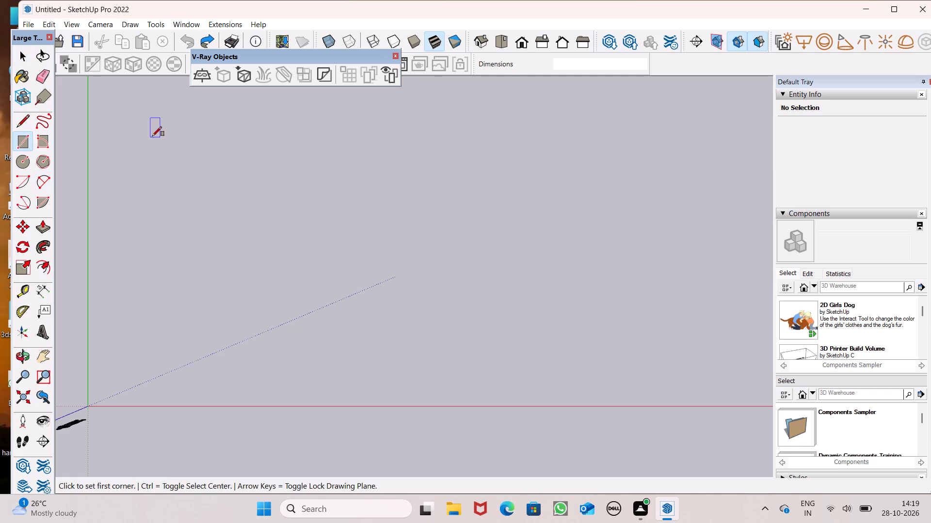
pyautogui.click(159, 123)
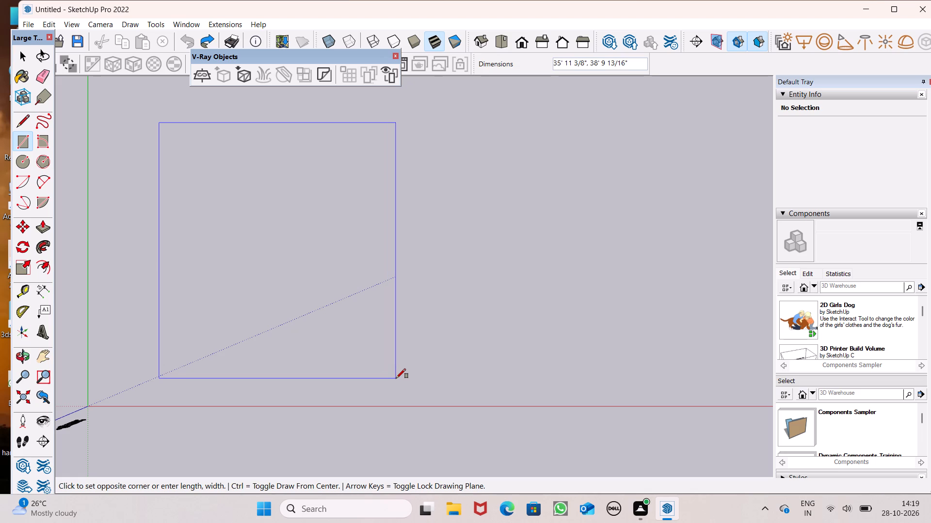
pyautogui.press('3')
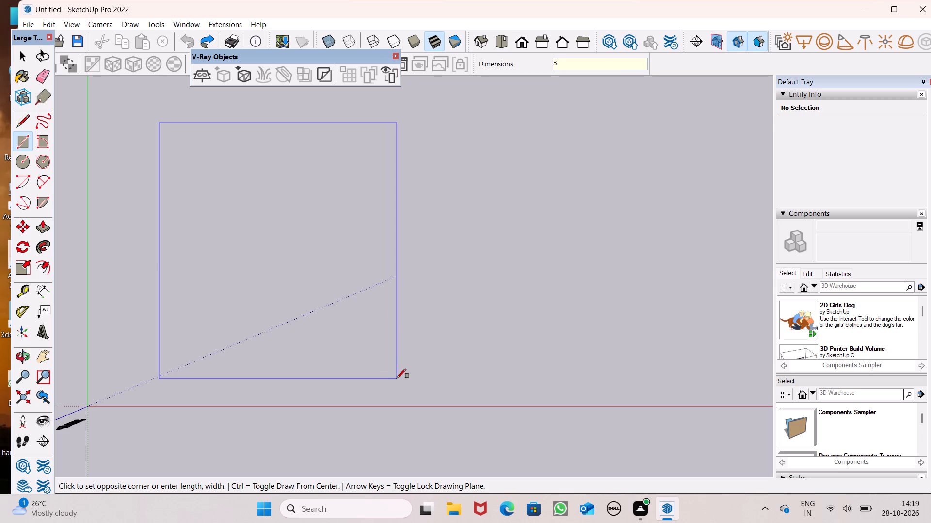
pyautogui.press('0')
pyautogui.write("',35'")
pyautogui.press('Return')
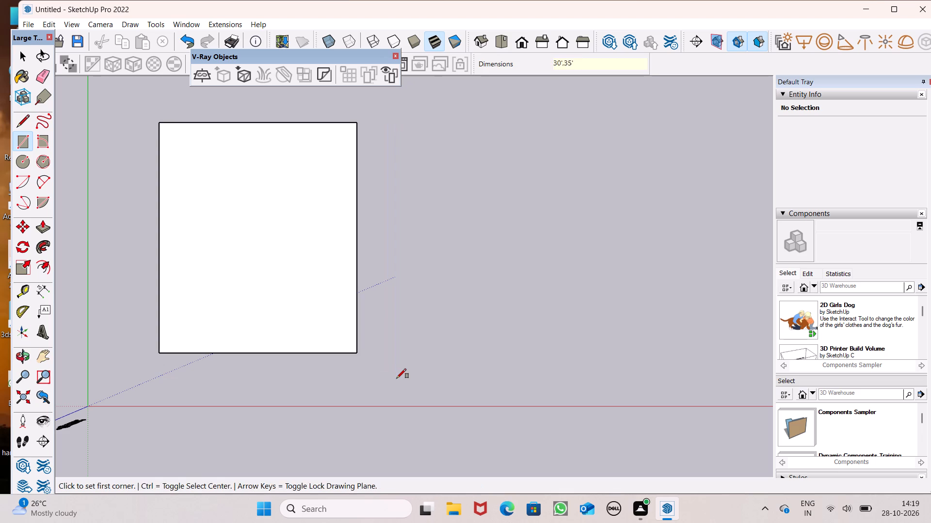
pyautogui.press('space')
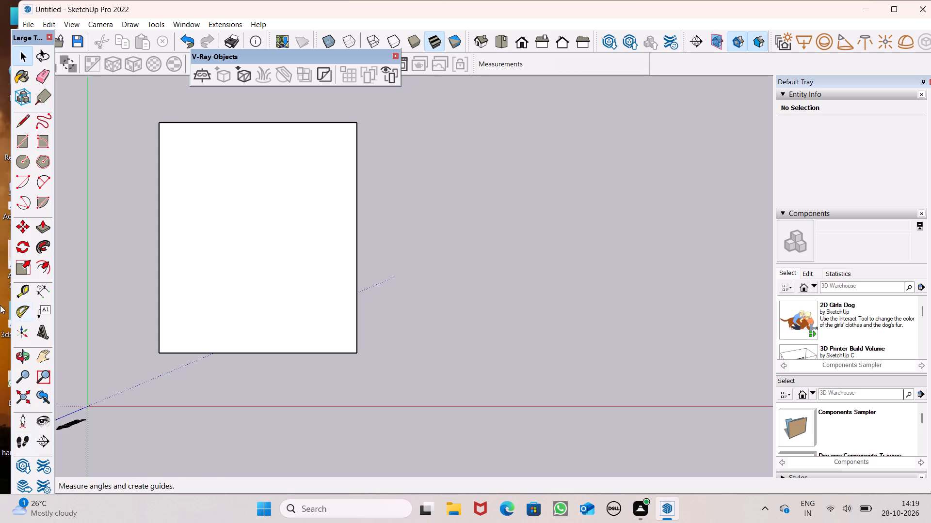
# Push/Pull the rectangle face up 6" to make a base slab.
pyautogui.click(45, 231)
pyautogui.scroll(2, 233, 317)
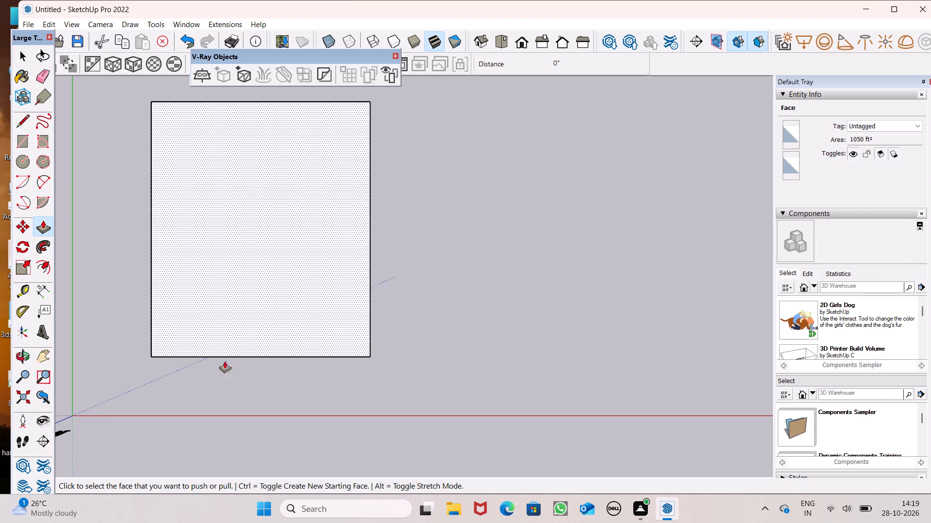
pyautogui.scroll(-7, 257, 308)
pyautogui.moveTo(286, 304); pyautogui.dragTo(300, 149, button='middle')
pyautogui.scroll(2, 298, 159)
pyautogui.moveTo(228, 346); pyautogui.dragTo(261, 169, button='middle')
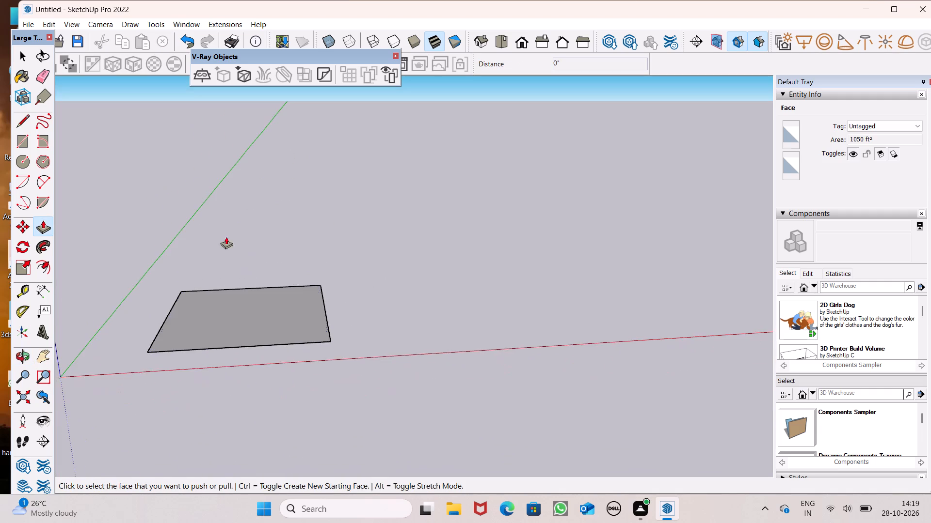
pyautogui.scroll(4, 184, 313)
pyautogui.moveTo(176, 352); pyautogui.dragTo(176, 329)
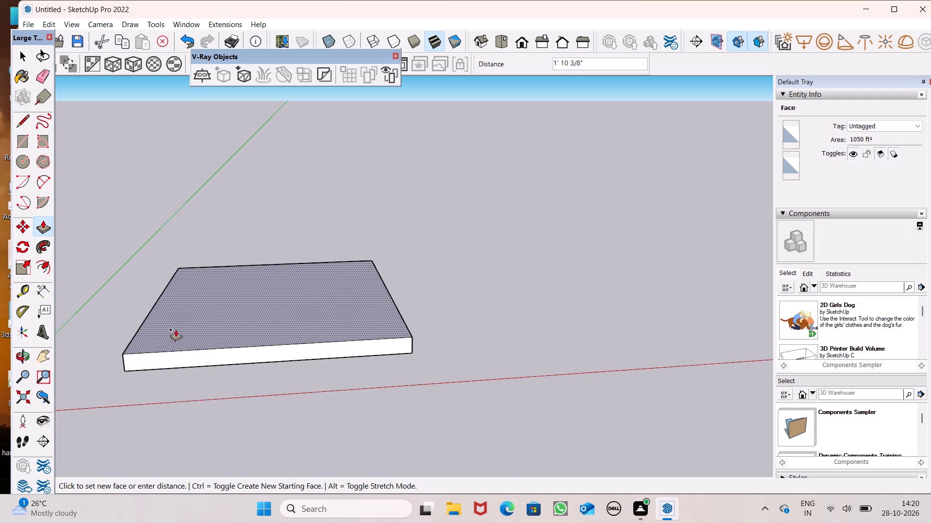
pyautogui.moveTo(176, 329); pyautogui.dragTo(192, 257)
pyautogui.write('6"')
pyautogui.press('Return')
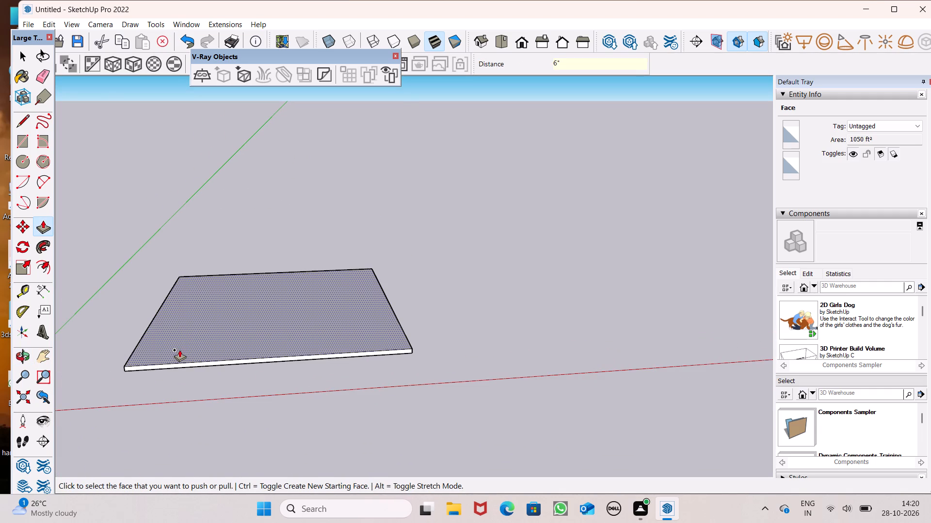
# Pull the slab's top face up another 3' for the plinth, keeping the 6" base line on the sides.
pyautogui.moveTo(179, 350); pyautogui.dragTo(193, 228)
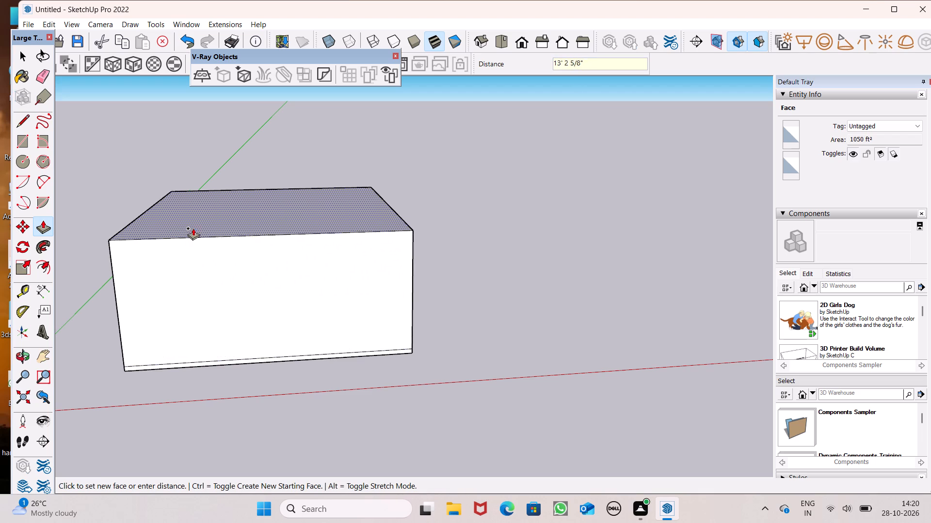
pyautogui.moveTo(193, 228); pyautogui.dragTo(222, 190)
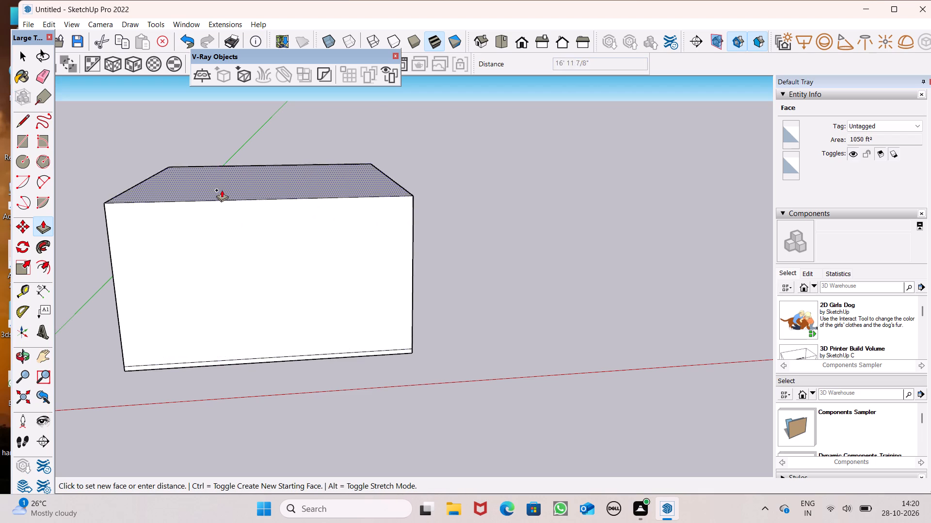
pyautogui.moveTo(222, 190); pyautogui.dragTo(272, 192)
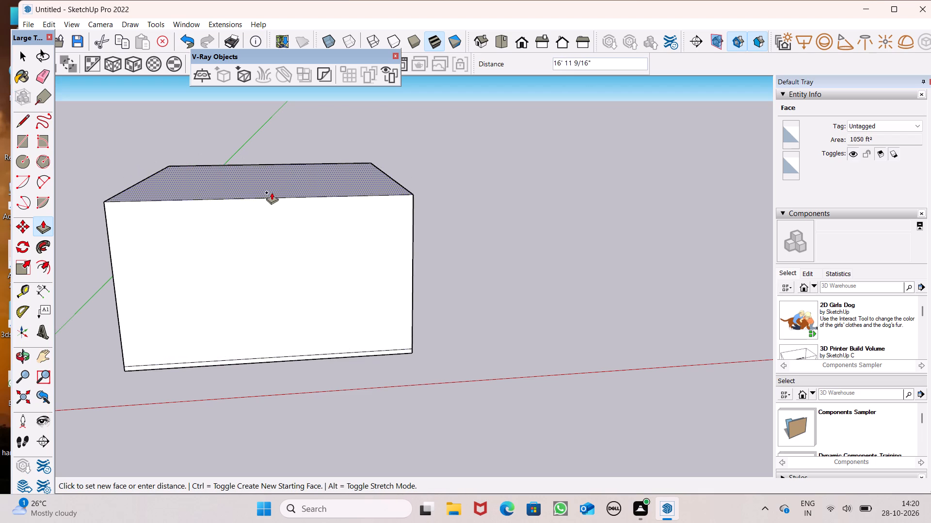
pyautogui.moveTo(272, 192); pyautogui.dragTo(347, 211)
pyautogui.press('3')
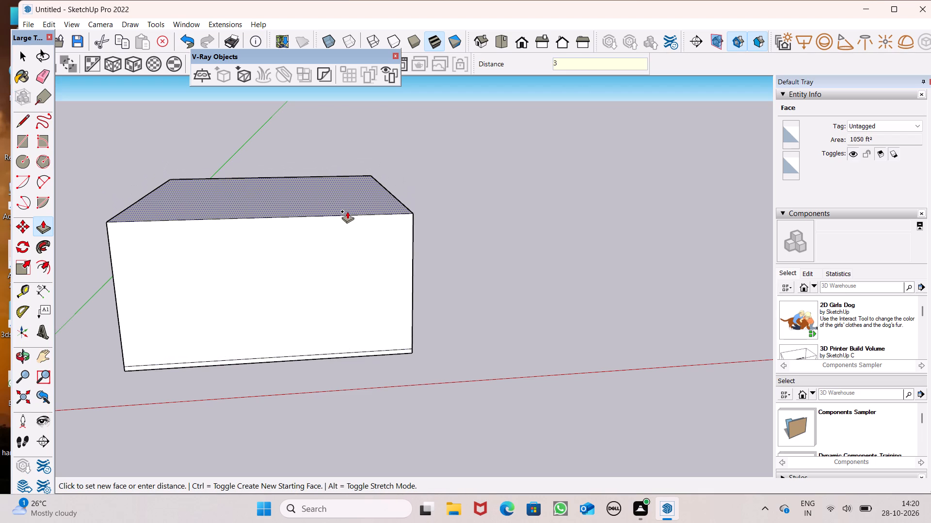
pyautogui.moveTo(347, 211); pyautogui.dragTo(347, 210)
pyautogui.press("'")
pyautogui.press('Return')
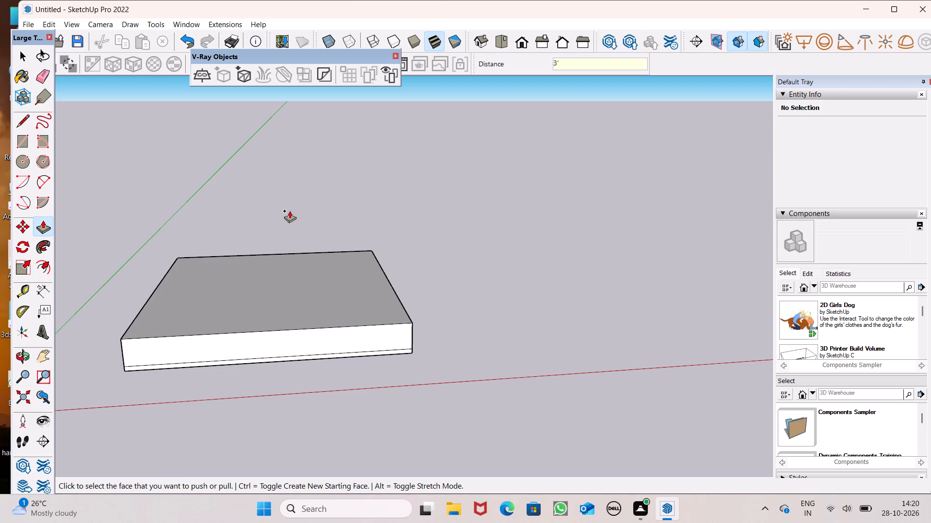
pyautogui.scroll(-4, 289, 211)
pyautogui.press('space')
# In top view, offset the plinth's top outline 9" inward for the outer walls.
pyautogui.scroll(-3, 292, 199)
pyautogui.moveTo(310, 216); pyautogui.dragTo(292, 438, button='middle')
pyautogui.scroll(2, 294, 456)
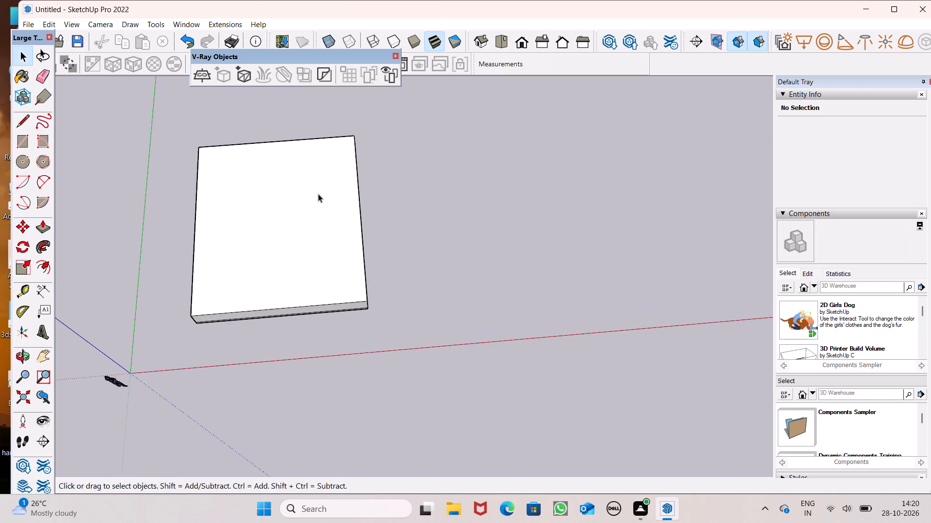
pyautogui.click(504, 47)
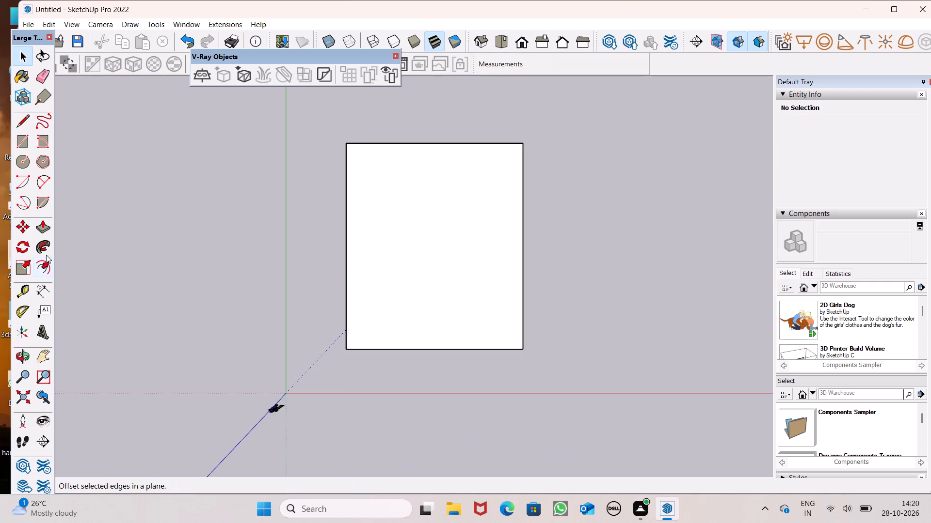
pyautogui.moveTo(43, 265); pyautogui.dragTo(49, 263)
pyautogui.click(461, 157)
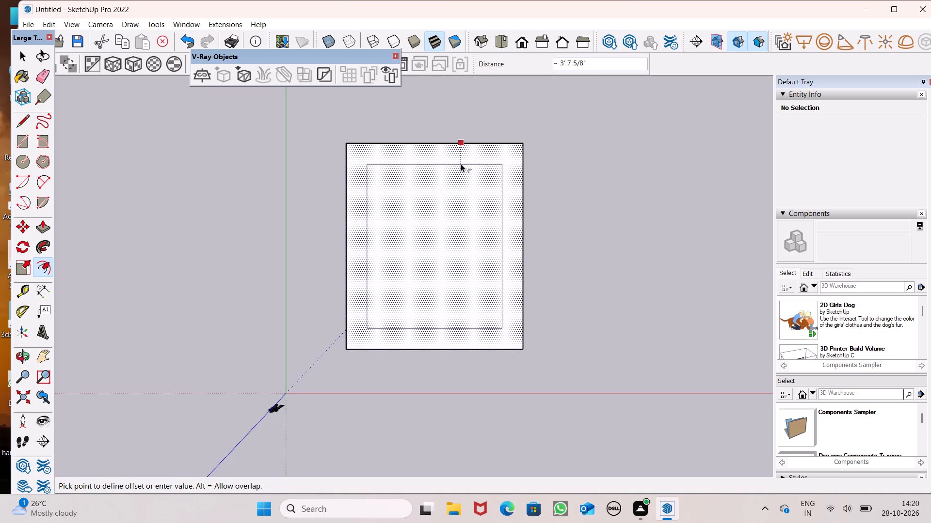
pyautogui.write('9"')
pyautogui.press('Return')
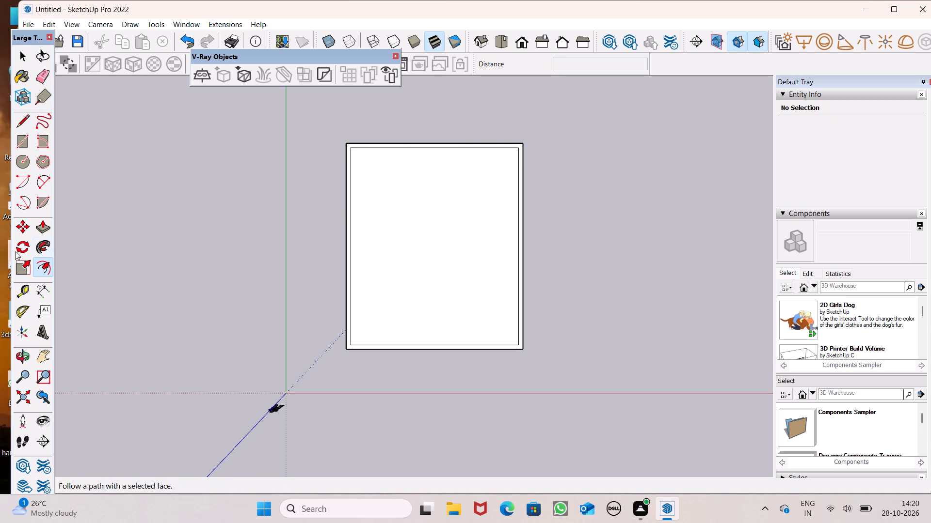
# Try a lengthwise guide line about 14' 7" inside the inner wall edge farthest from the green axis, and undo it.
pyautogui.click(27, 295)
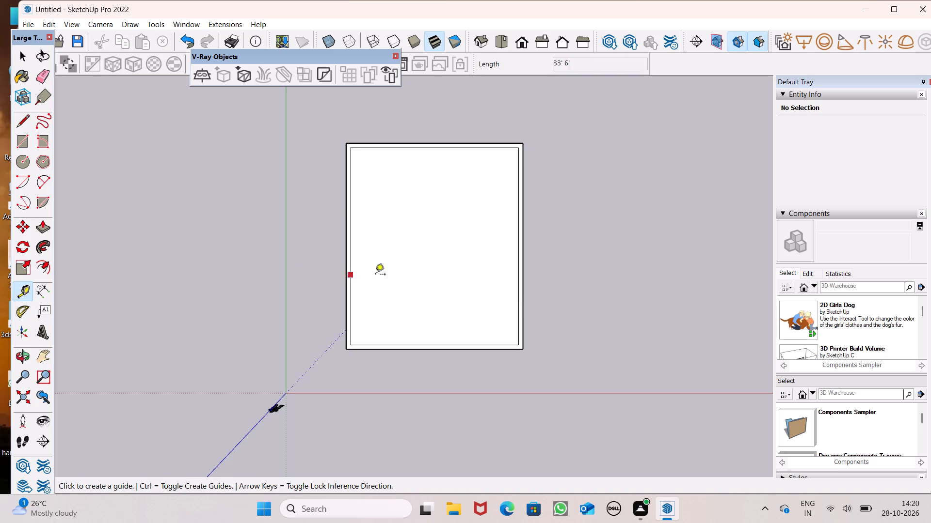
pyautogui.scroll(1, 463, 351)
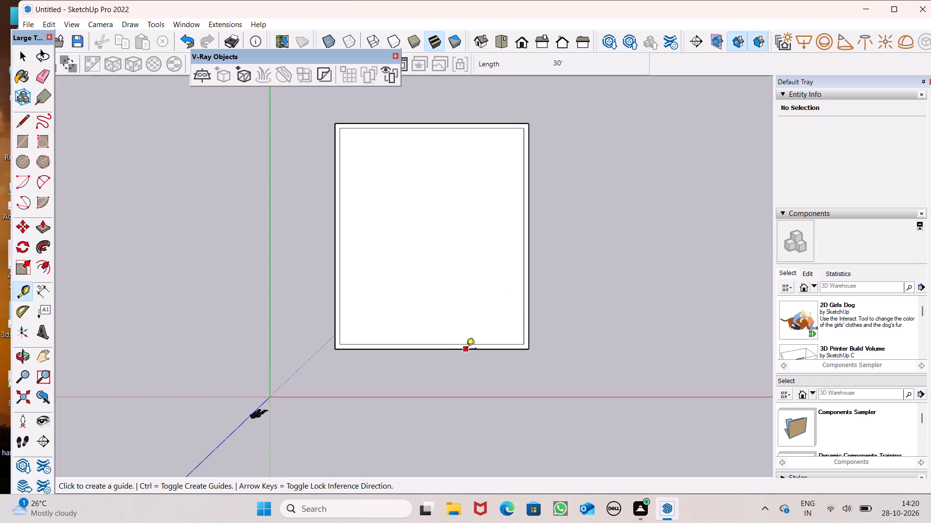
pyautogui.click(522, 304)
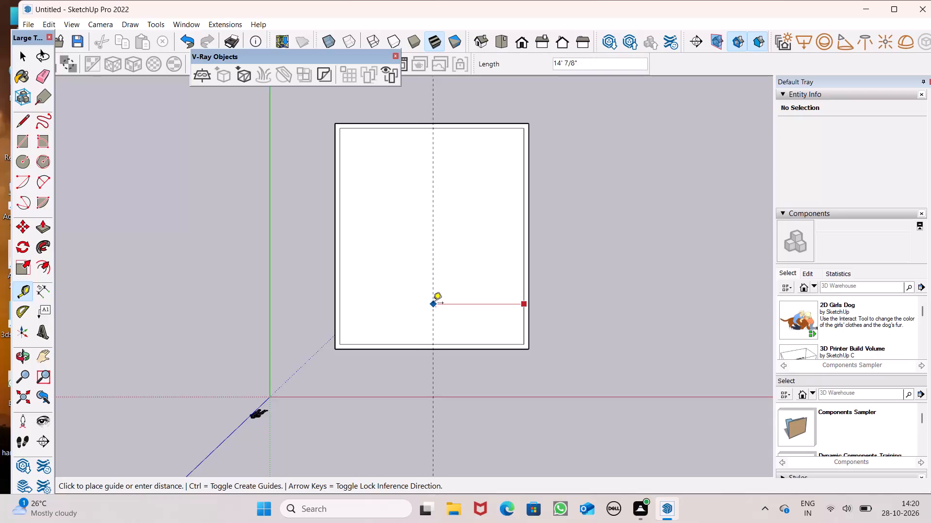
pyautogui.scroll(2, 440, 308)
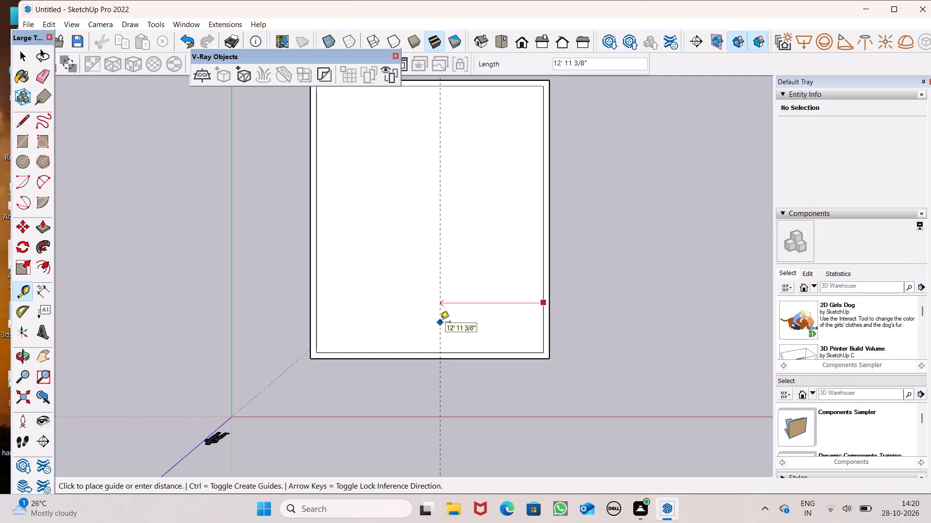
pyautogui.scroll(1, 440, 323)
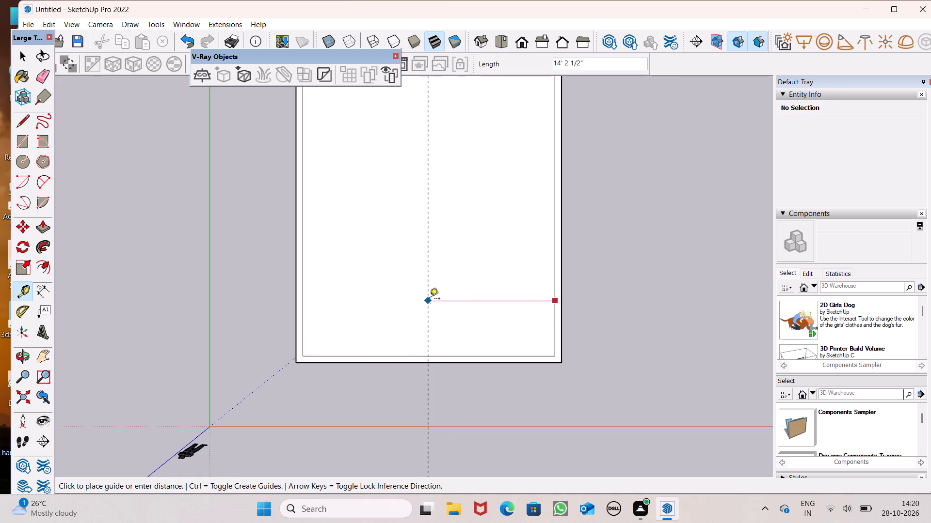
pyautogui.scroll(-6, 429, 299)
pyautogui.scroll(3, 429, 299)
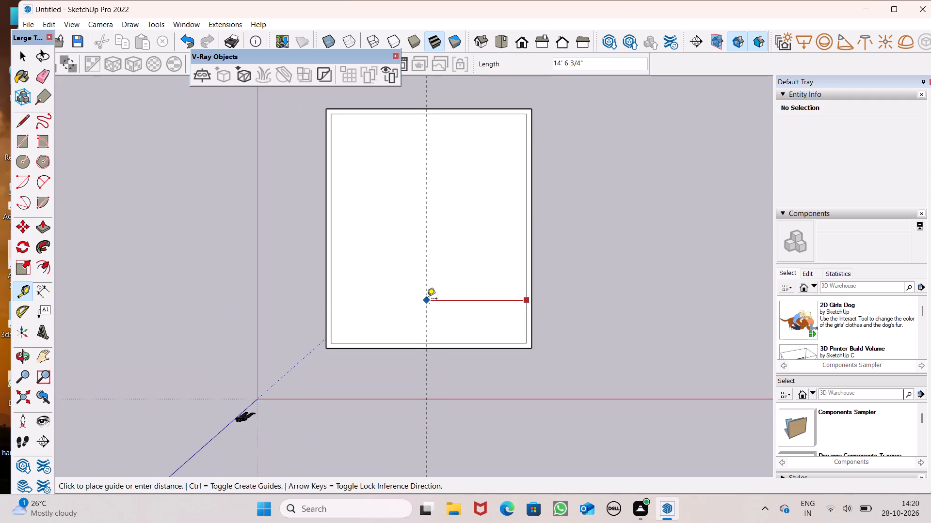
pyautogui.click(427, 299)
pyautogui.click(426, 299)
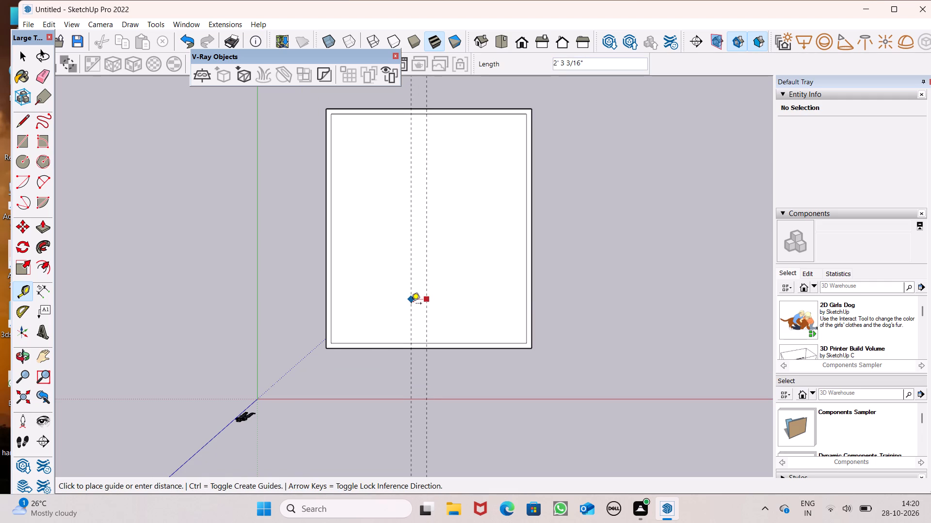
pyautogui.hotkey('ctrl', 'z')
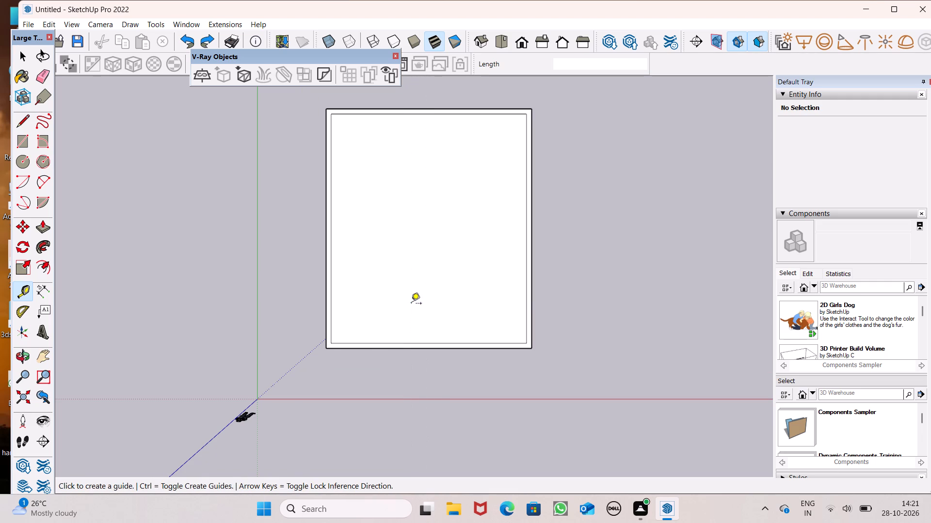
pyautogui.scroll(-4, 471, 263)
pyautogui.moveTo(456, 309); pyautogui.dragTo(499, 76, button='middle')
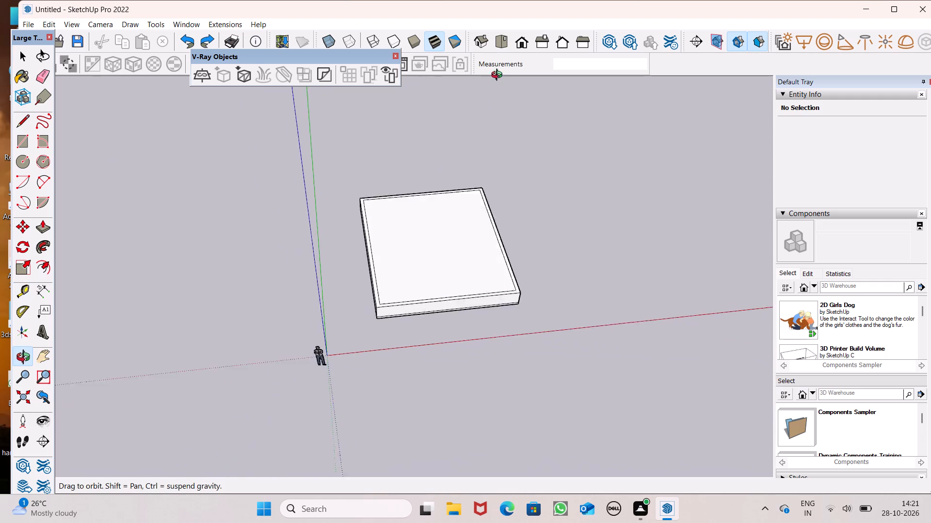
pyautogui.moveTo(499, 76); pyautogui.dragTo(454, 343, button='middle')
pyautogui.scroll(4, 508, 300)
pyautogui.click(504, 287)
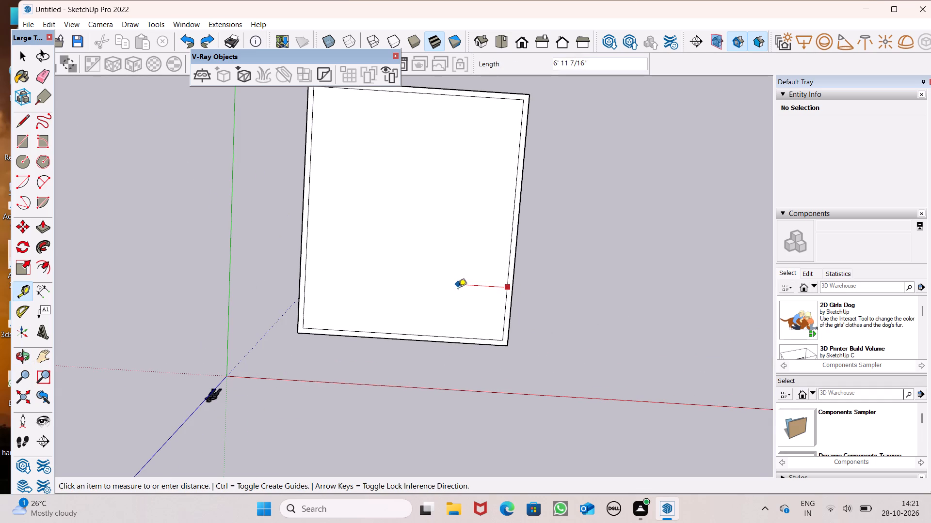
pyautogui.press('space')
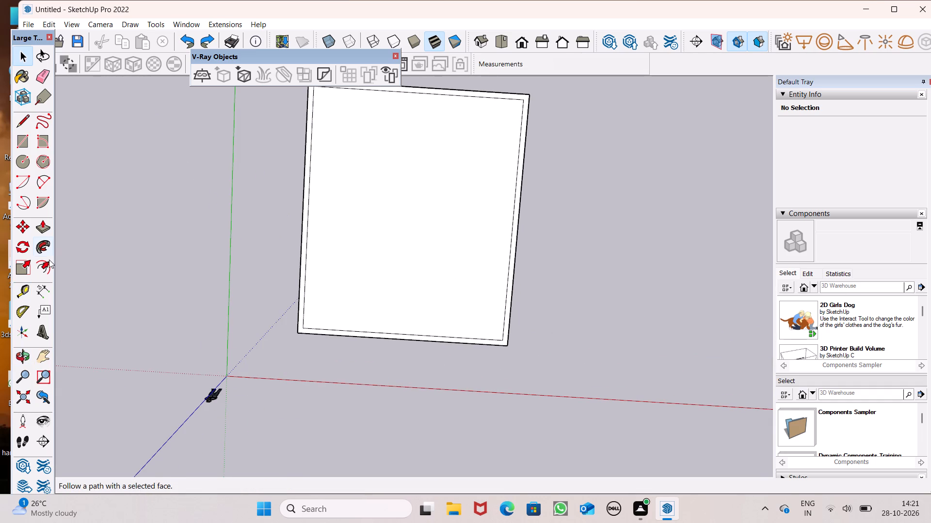
# In top view, place a lengthwise guide about 14' 8" in from the inner wall edge farthest from the green axis.
pyautogui.moveTo(18, 291); pyautogui.dragTo(29, 291)
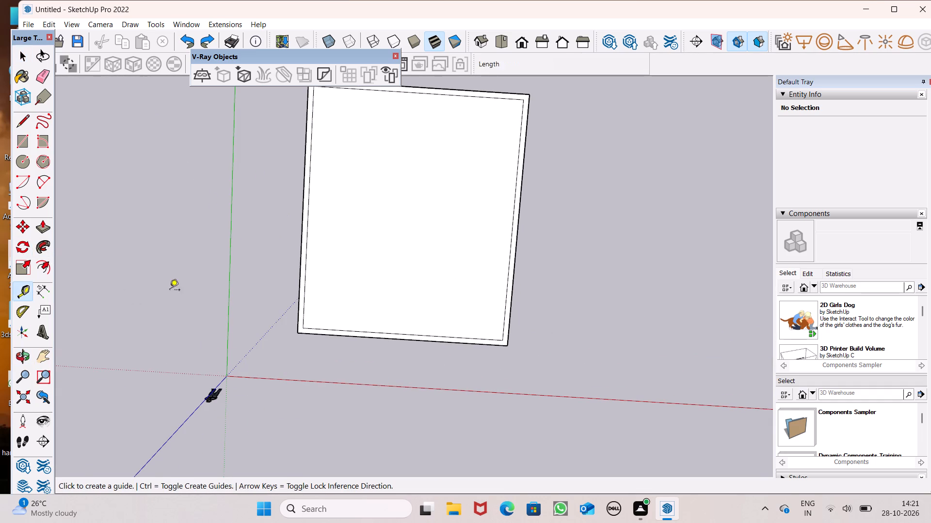
pyautogui.click(507, 282)
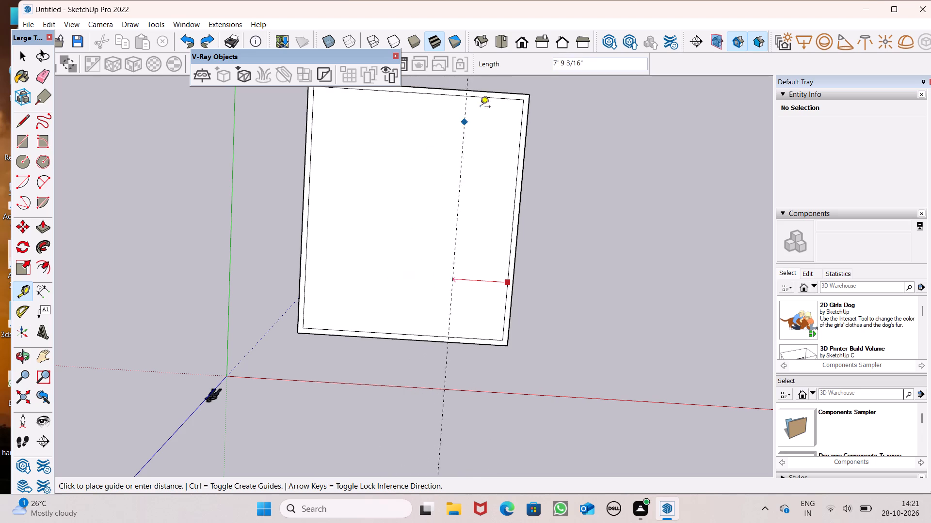
pyautogui.click(498, 46)
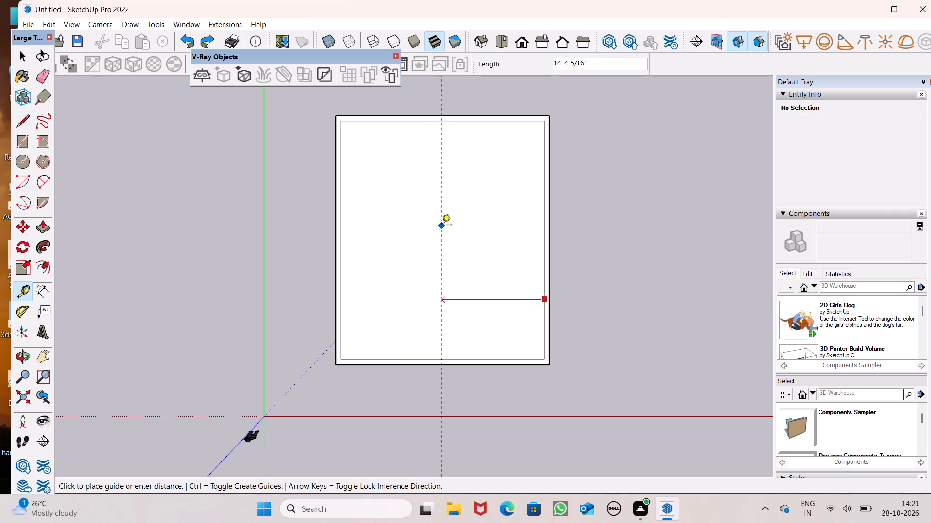
pyautogui.scroll(1, 466, 261)
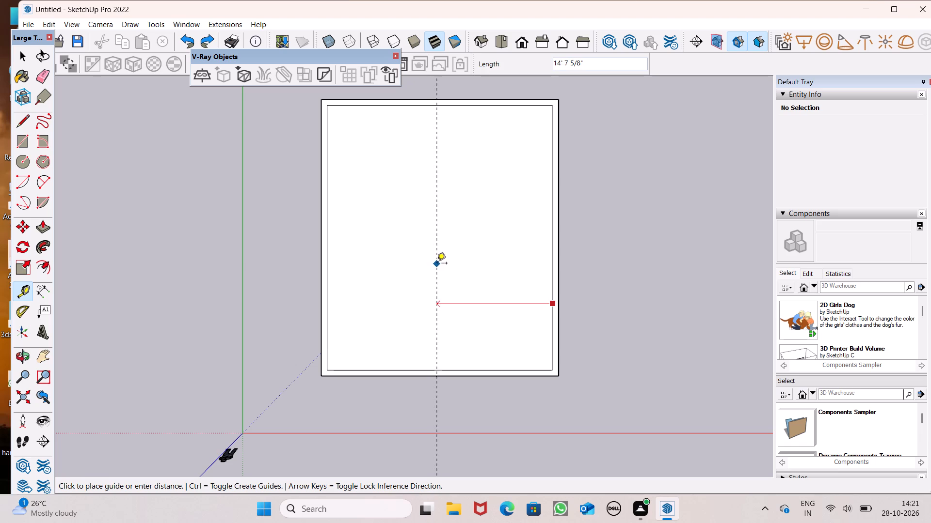
pyautogui.click(437, 264)
# Place a second lengthwise guide 6" from the existing one, on the side toward the green axis.
pyautogui.click(435, 263)
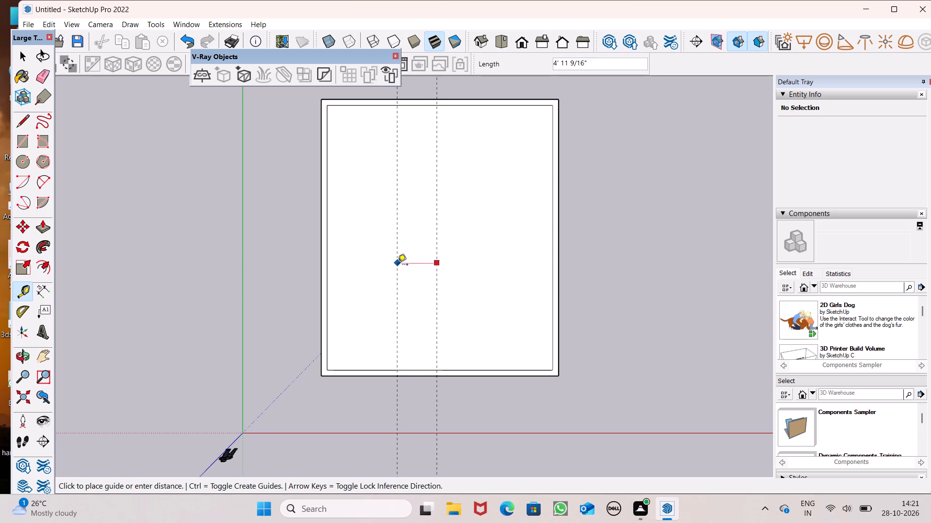
pyautogui.press('6')
pyautogui.hotkey('shift', '"')
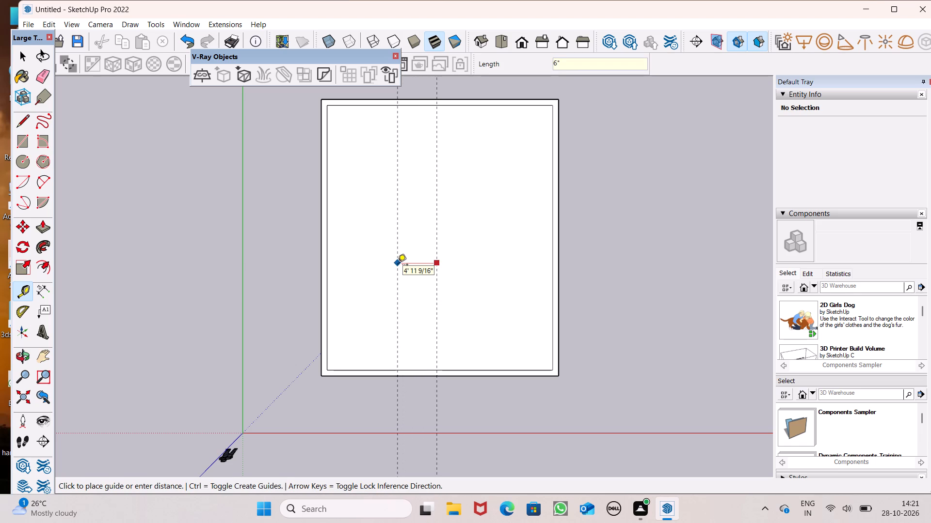
pyautogui.press('Return')
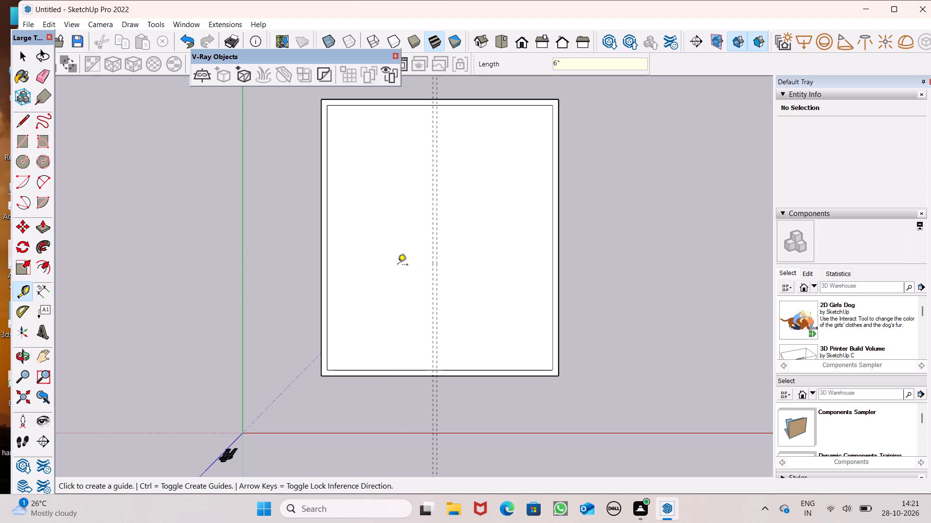
# Place a crosswise guide about 7 1/2' in from the inner wall edge nearest the red axis, and another 6" beyond it.
pyautogui.click(380, 369)
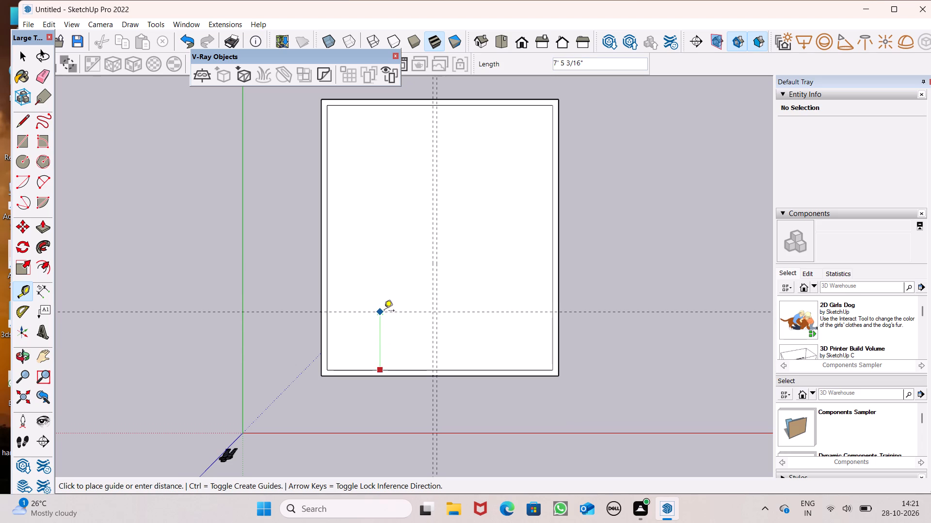
pyautogui.click(384, 309)
pyautogui.click(383, 311)
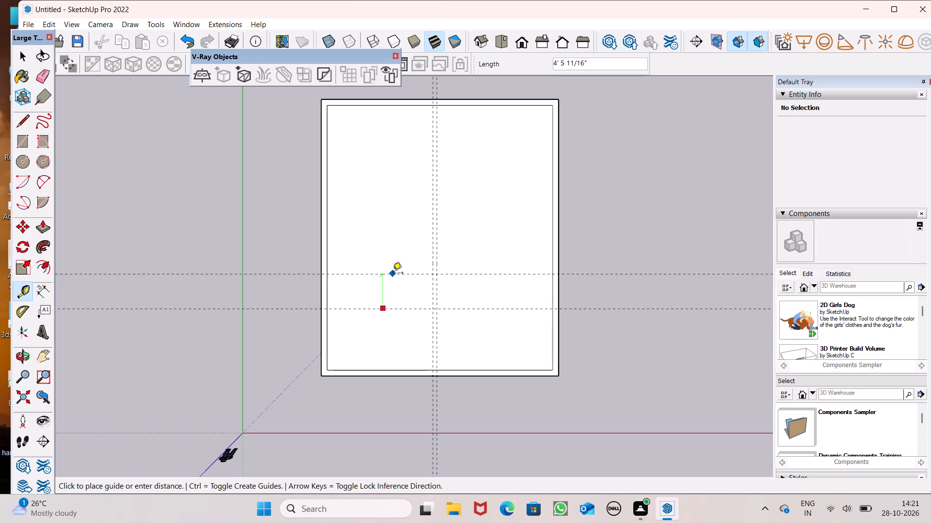
pyautogui.press('6')
pyautogui.hotkey('shift', '"')
pyautogui.press('Return')
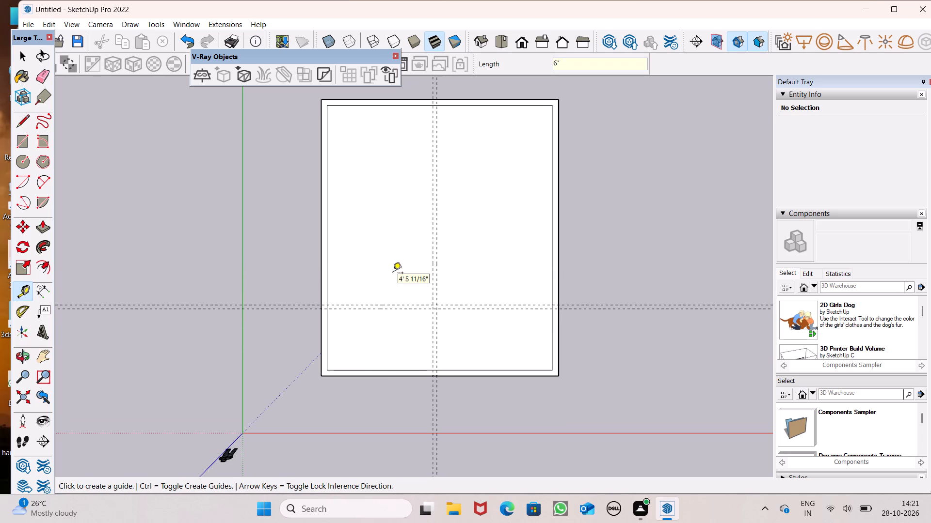
# Draw a 6" by 33' 6" rectangle between the lengthwise guides, spanning from inner wall edge to inner wall edge.
pyautogui.moveTo(19, 140); pyautogui.dragTo(30, 125)
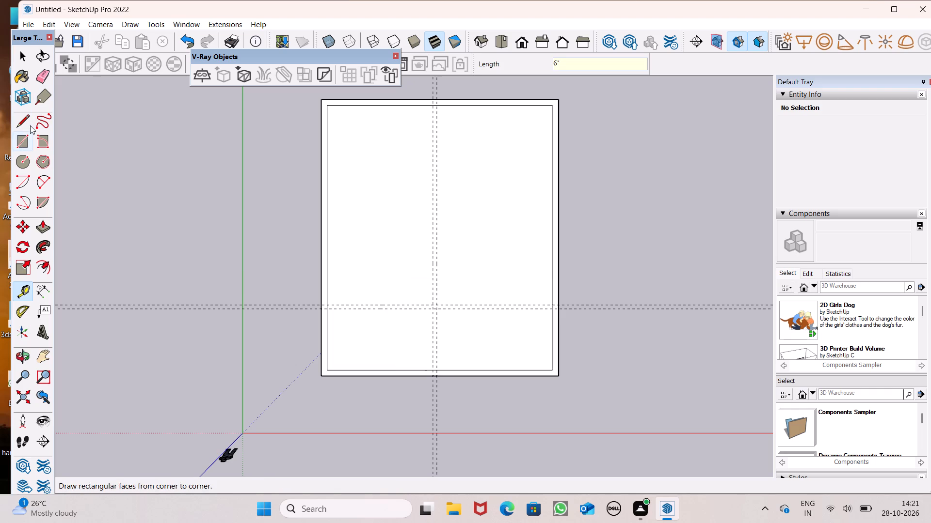
pyautogui.moveTo(30, 125); pyautogui.dragTo(30, 125)
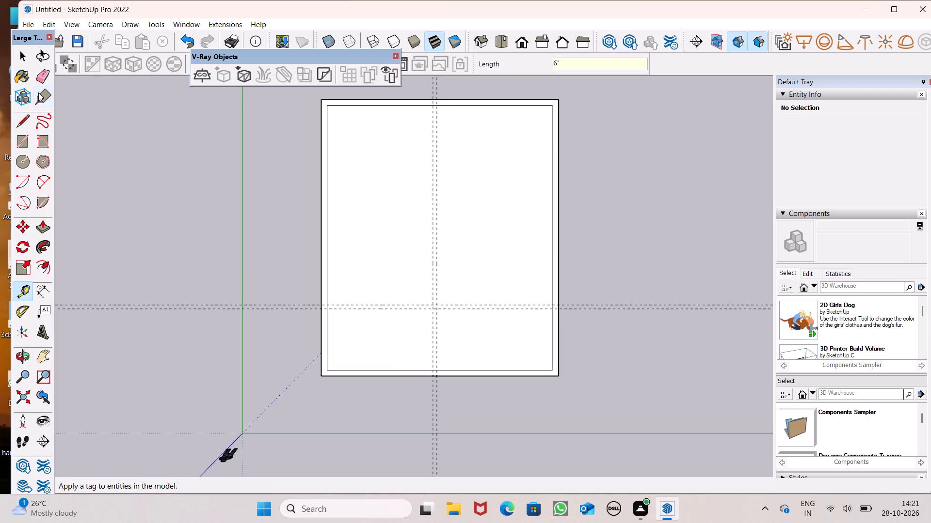
pyautogui.click(19, 140)
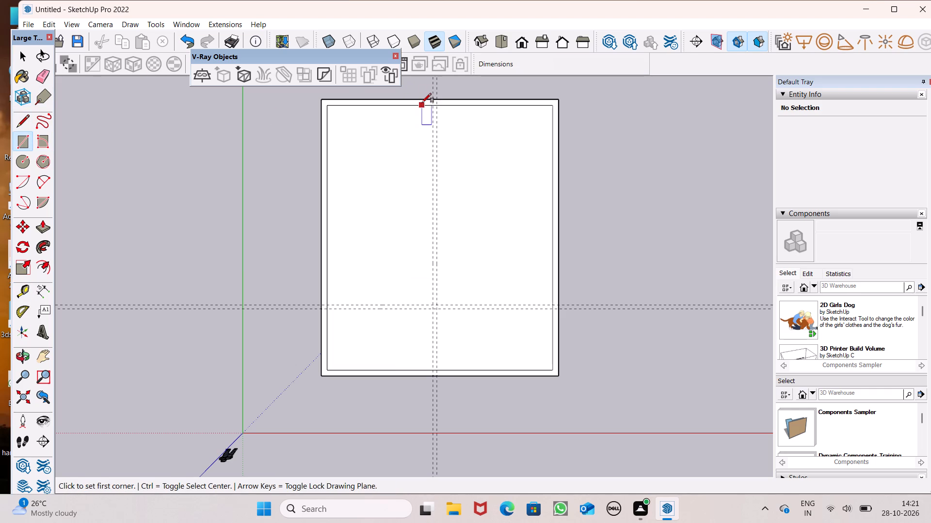
pyautogui.click(433, 107)
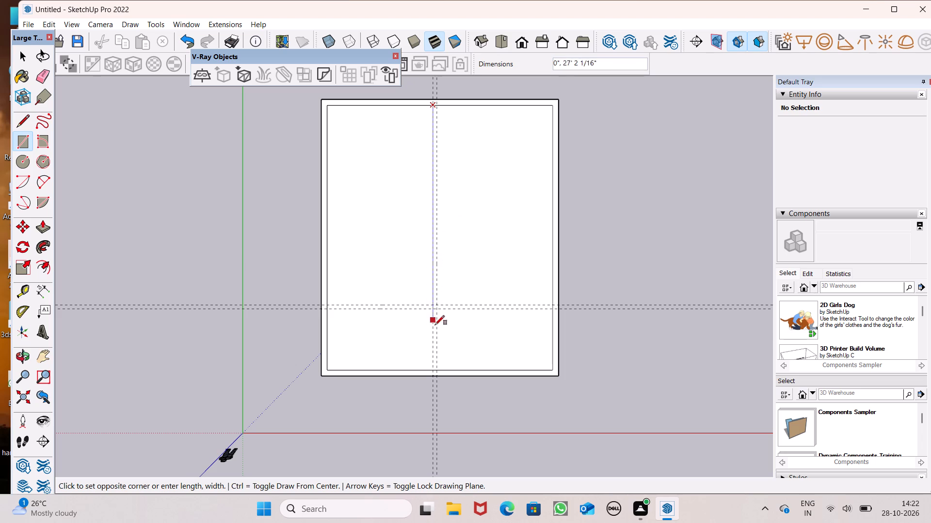
pyautogui.scroll(4, 439, 368)
pyautogui.click(438, 371)
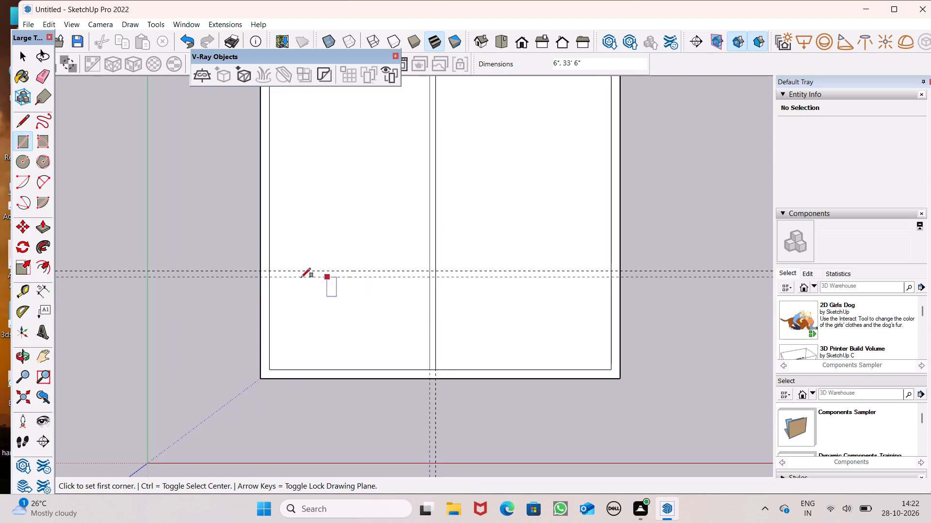
# Draw a 6" wide rectangle between the crosswise guides, from the inner wall edge nearest the green axis to the lengthwise partition.
pyautogui.click(270, 270)
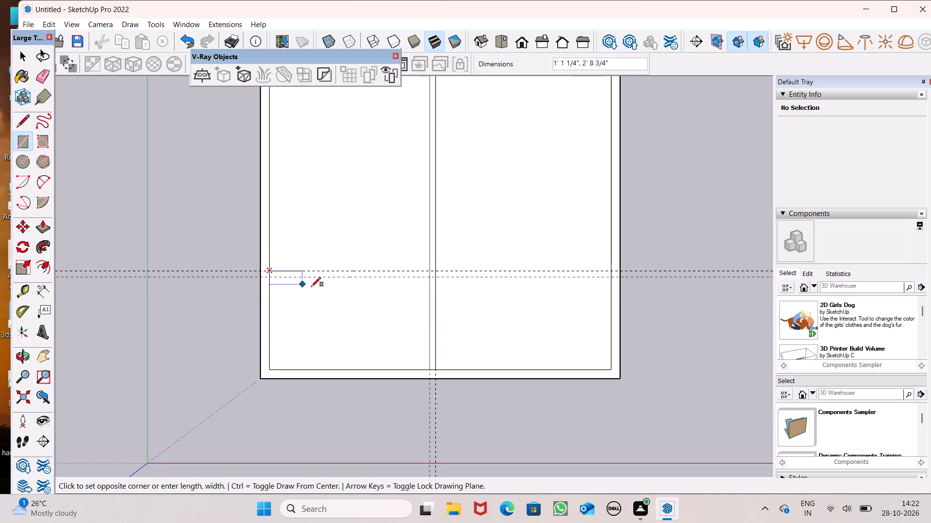
pyautogui.click(433, 278)
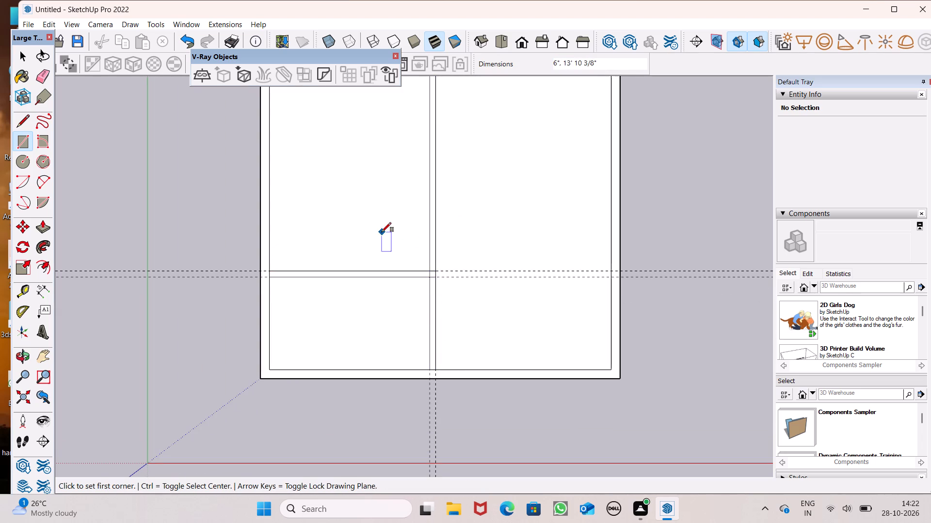
# Erase the two crosswise and two lengthwise guides.
pyautogui.scroll(-4, 374, 235)
pyautogui.scroll(-5, 197, 191)
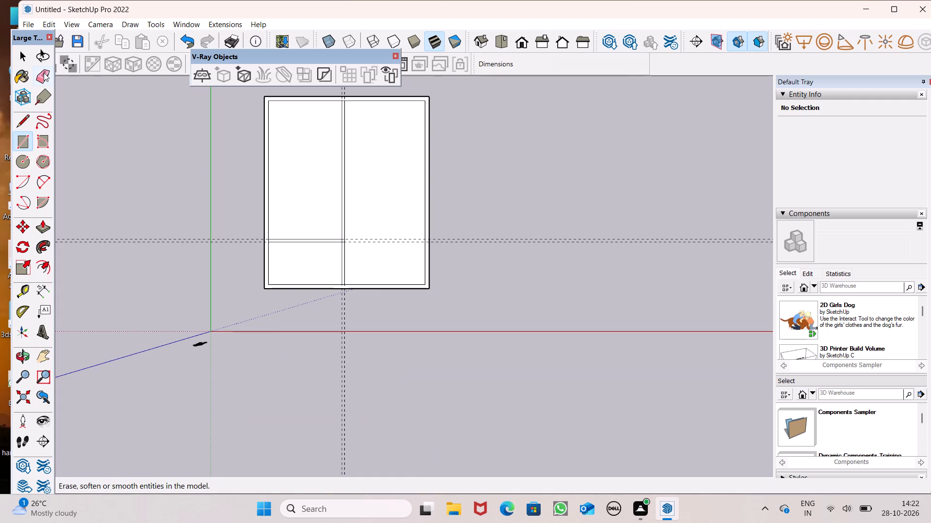
pyautogui.click(43, 73)
pyautogui.scroll(2, 255, 267)
pyautogui.moveTo(240, 214); pyautogui.dragTo(242, 250)
pyautogui.moveTo(347, 336); pyautogui.dragTo(374, 338)
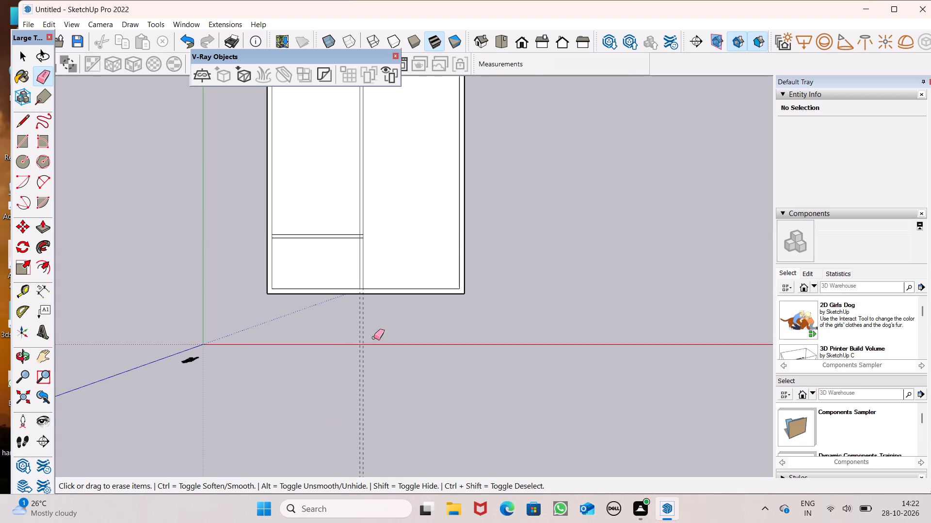
pyautogui.moveTo(374, 338); pyautogui.dragTo(375, 337)
# Erase the short overlapping edges at the junction of the crosswise and lengthwise partitions.
pyautogui.scroll(-3, 355, 338)
pyautogui.scroll(7, 350, 312)
pyautogui.scroll(10, 354, 219)
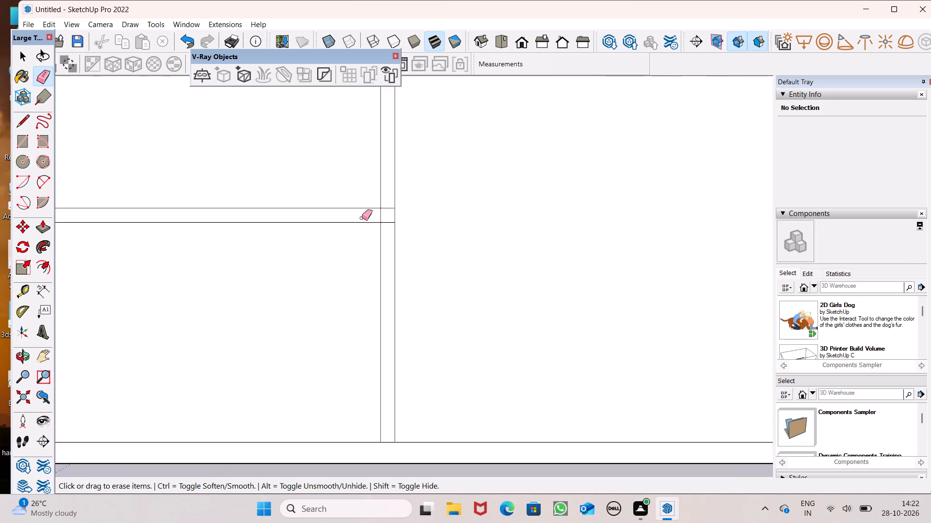
pyautogui.scroll(5, 362, 218)
pyautogui.moveTo(380, 215); pyautogui.dragTo(405, 229)
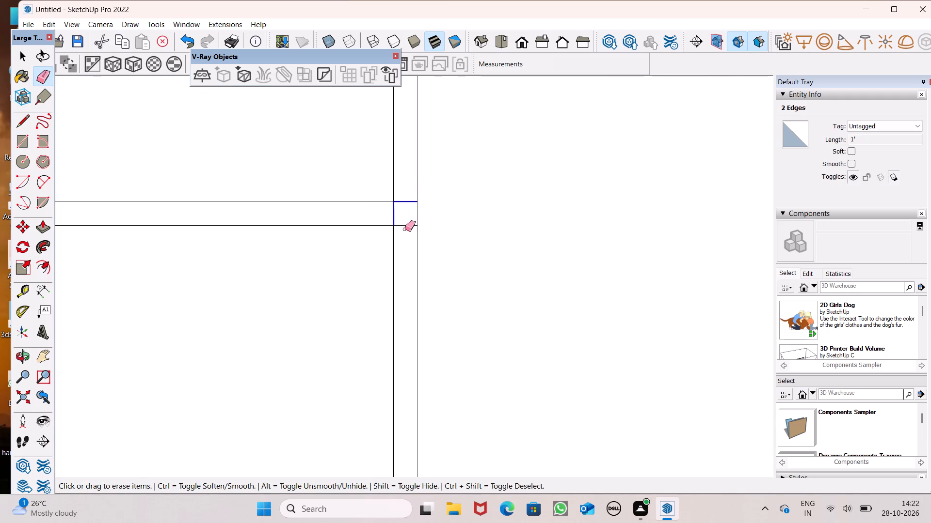
pyautogui.moveTo(405, 229); pyautogui.dragTo(403, 231)
# Erase the short edge where the crosswise partition meets the outer wall nearest the green axis.
pyautogui.scroll(-1, 455, 209)
pyautogui.scroll(1, 455, 209)
pyautogui.scroll(-4, 455, 209)
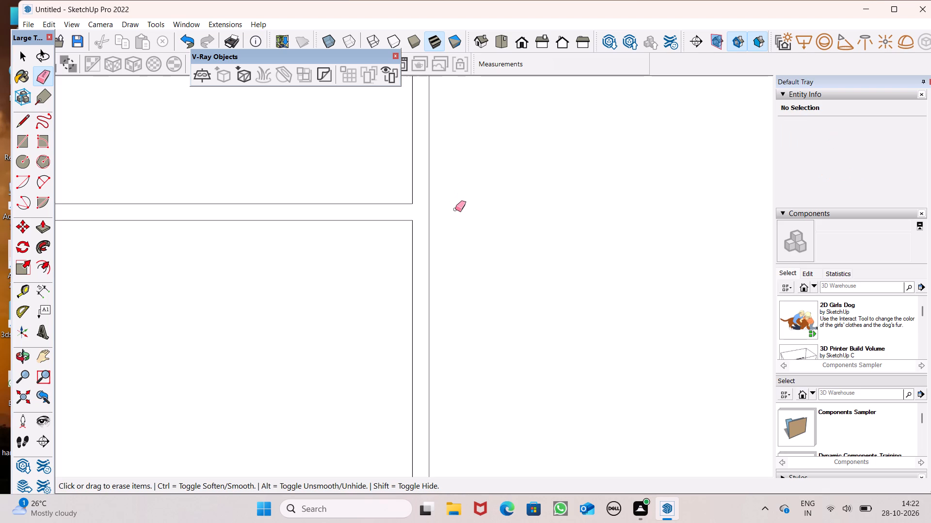
pyautogui.scroll(-8, 465, 226)
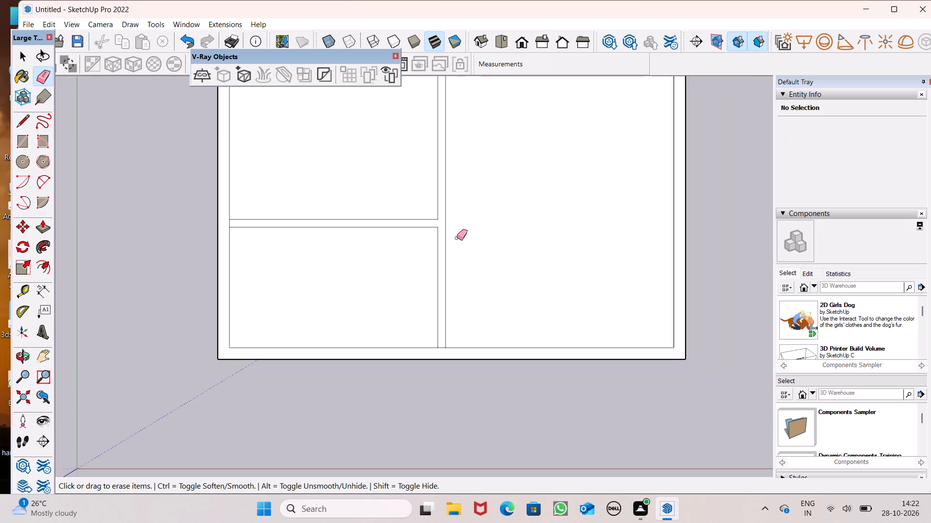
pyautogui.scroll(10, 221, 214)
pyautogui.moveTo(249, 246); pyautogui.dragTo(241, 246)
# Erase the short edge where the lengthwise partition meets the outer wall nearest the red axis.
pyautogui.scroll(-13, 232, 197)
pyautogui.scroll(1, 402, 336)
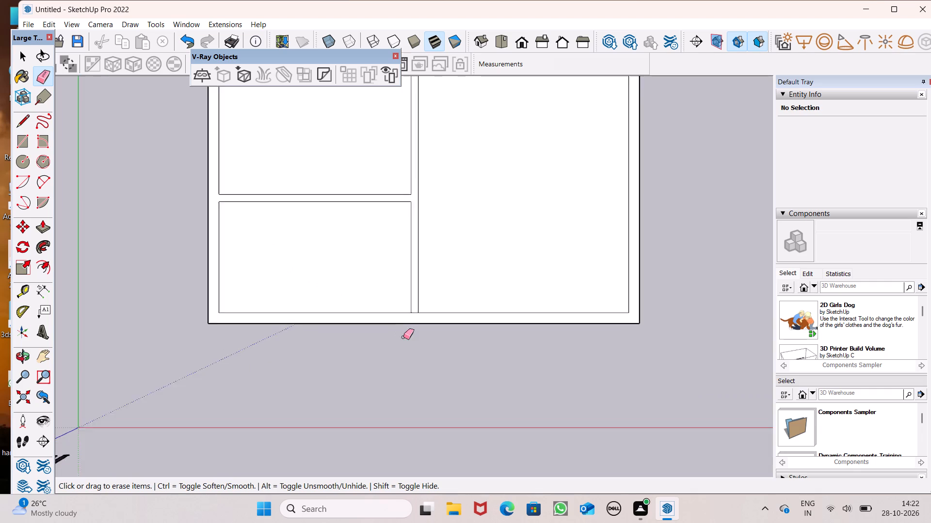
pyautogui.scroll(10, 403, 337)
pyautogui.moveTo(422, 283); pyautogui.dragTo(422, 288)
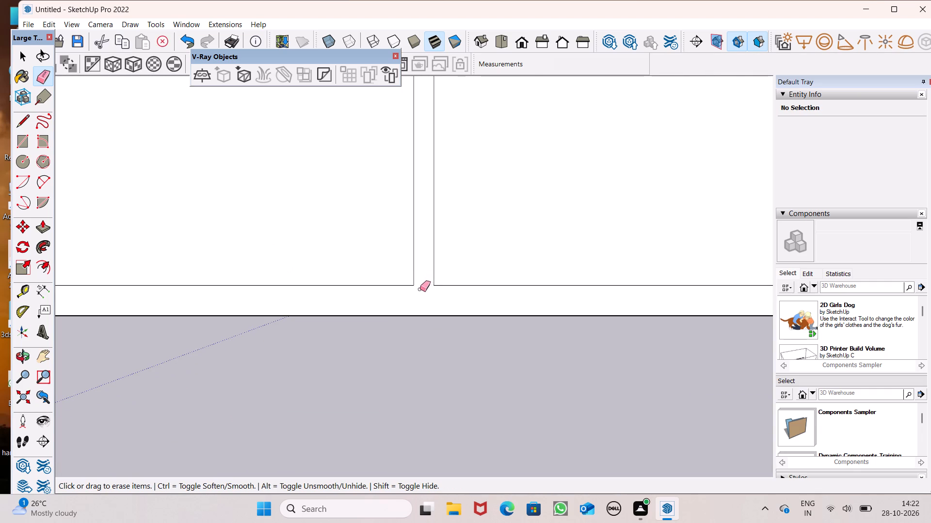
# In top view, erase the short edge where the lengthwise partition meets the outer wall farthest from the red axis.
pyautogui.scroll(-16, 449, 231)
pyautogui.moveTo(437, 299); pyautogui.dragTo(449, 150, button='middle')
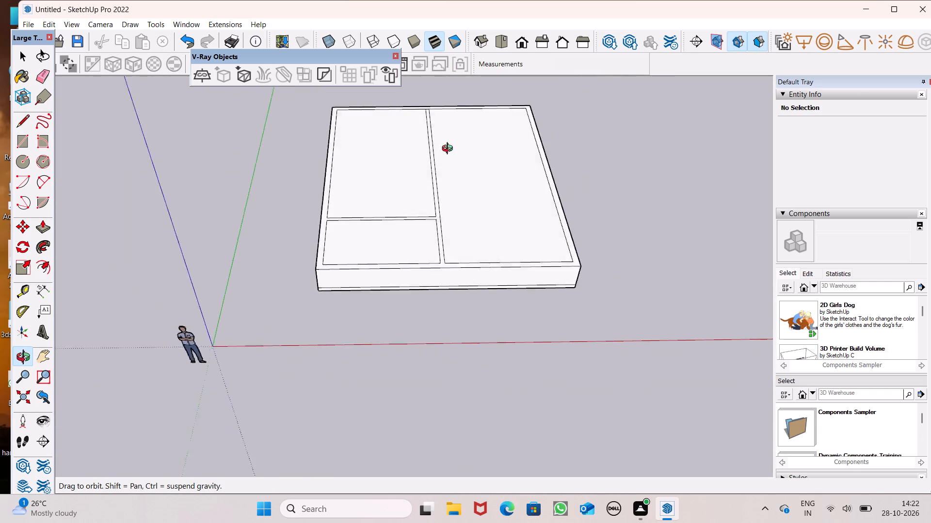
pyautogui.moveTo(449, 150); pyautogui.dragTo(448, 322, button='middle')
pyautogui.scroll(-4, 446, 327)
pyautogui.moveTo(501, 343); pyautogui.dragTo(449, 318, button='middle')
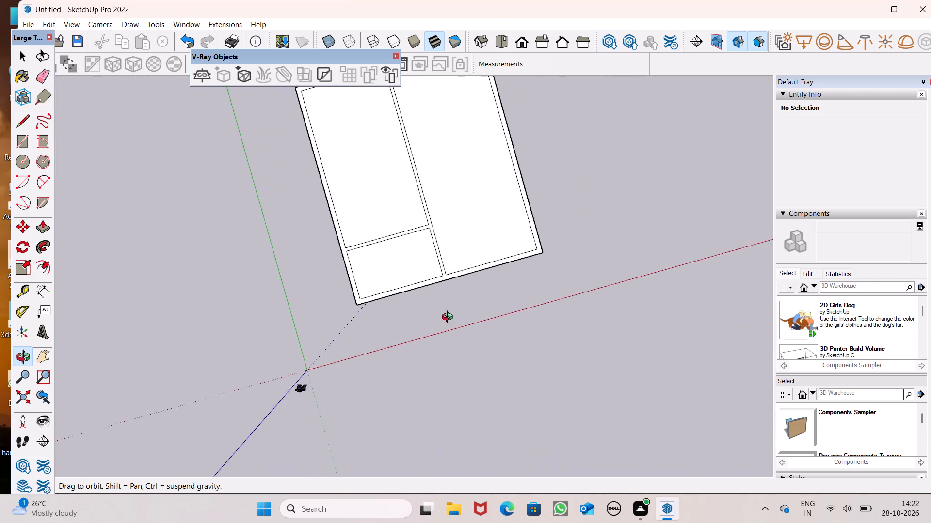
pyautogui.moveTo(449, 318); pyautogui.dragTo(544, 283, button='middle')
pyautogui.click(503, 46)
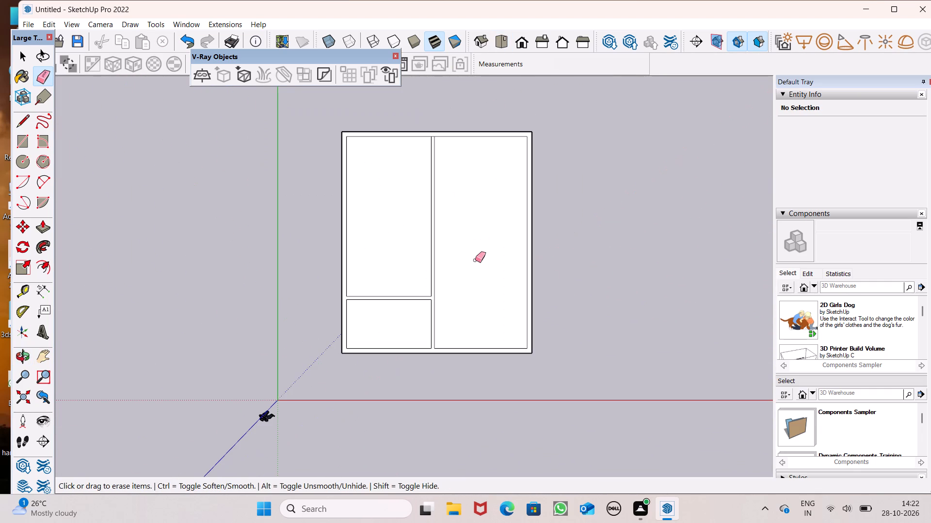
pyautogui.scroll(2, 508, 384)
pyautogui.scroll(-1, 478, 357)
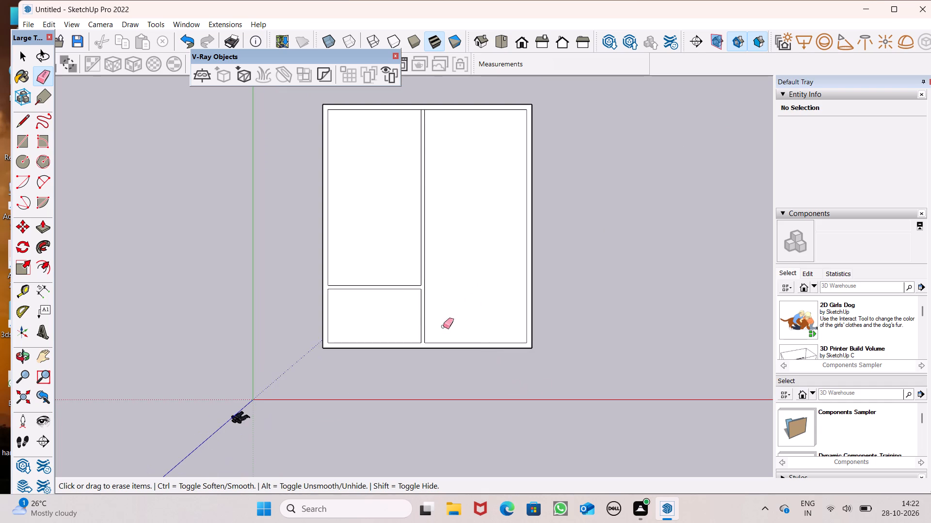
pyautogui.scroll(1, 395, 297)
pyautogui.scroll(5, 410, 80)
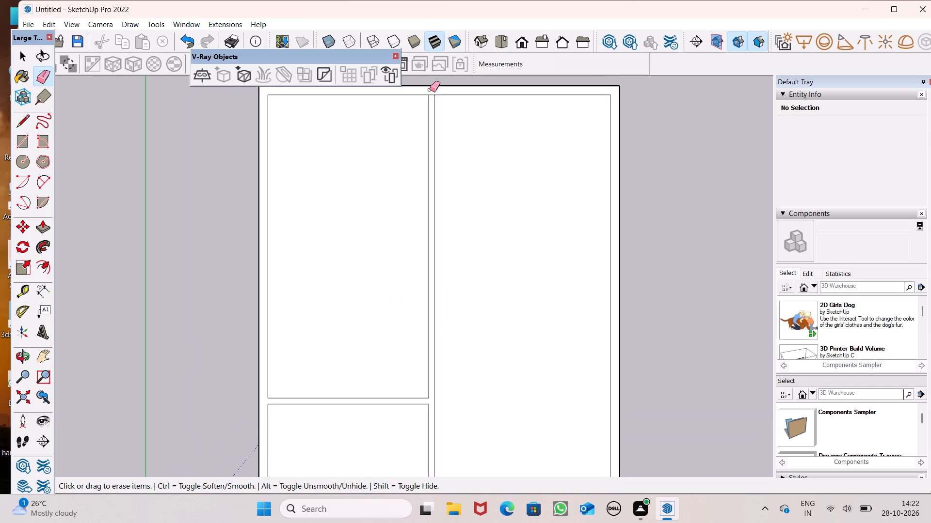
pyautogui.scroll(5, 430, 90)
pyautogui.click(433, 96)
# Draw two lines across the outer wall nearest the red axis, from the small room's two front corners to the plinth's outer edge.
pyautogui.scroll(-14, 443, 108)
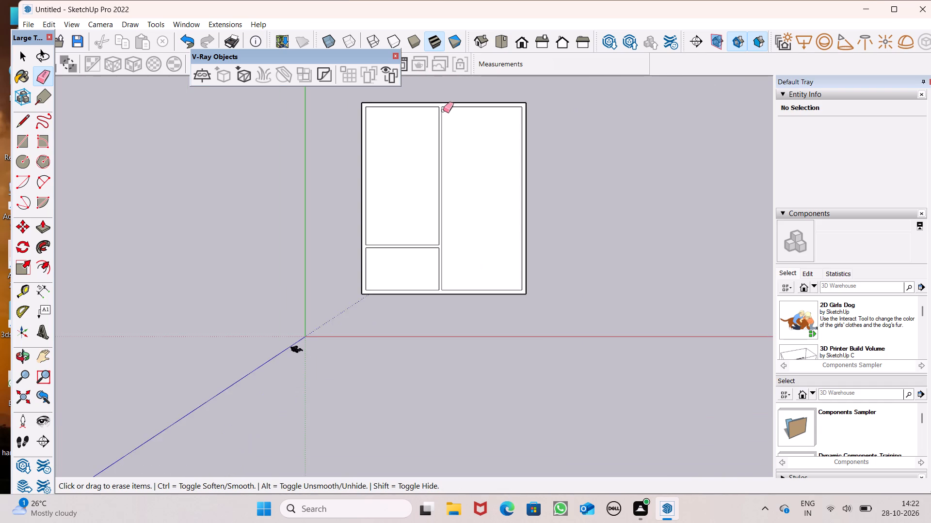
pyautogui.scroll(-2, 440, 115)
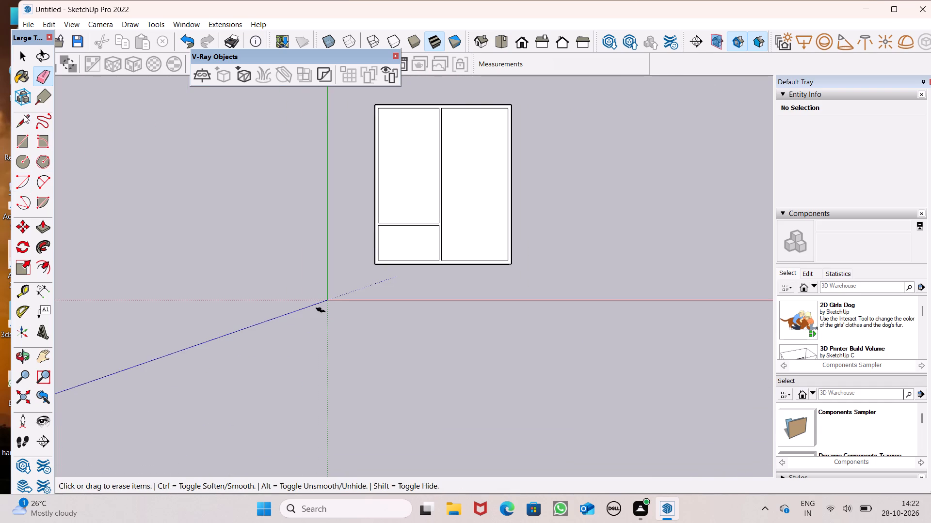
pyautogui.click(24, 114)
pyautogui.scroll(5, 412, 281)
pyautogui.scroll(9, 451, 261)
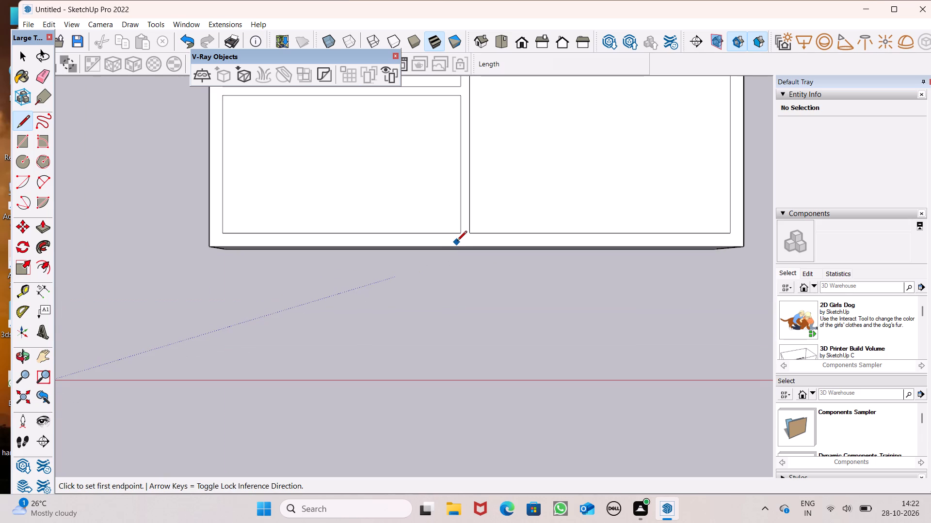
pyautogui.scroll(4, 458, 241)
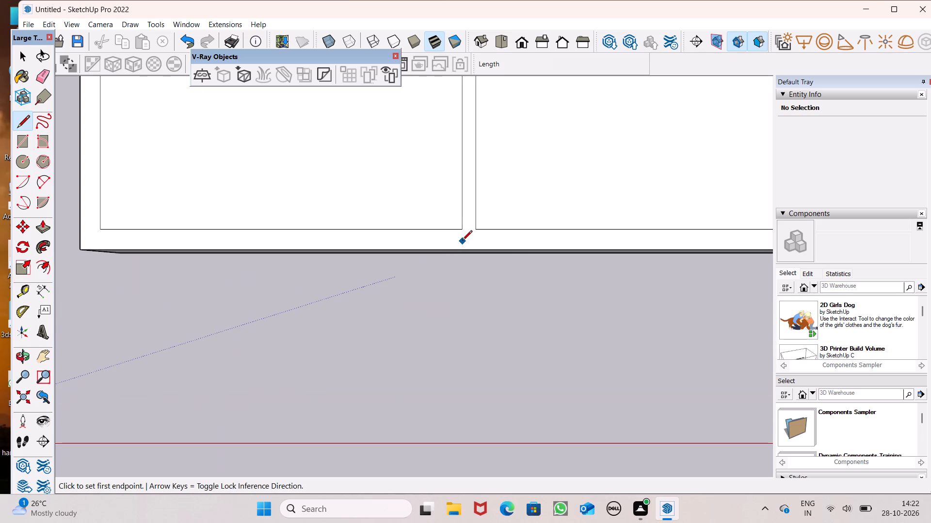
pyautogui.click(462, 229)
pyautogui.click(460, 253)
pyautogui.scroll(-5, 514, 149)
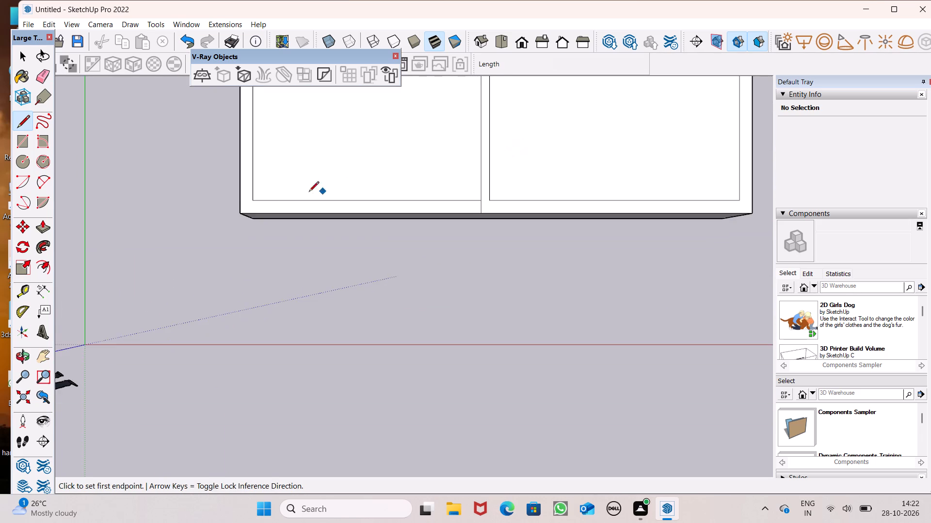
pyautogui.scroll(5, 275, 204)
pyautogui.click(253, 195)
pyautogui.click(246, 211)
# Push/Pull the connected top face of the outer walls and partitions up 10'.
pyautogui.scroll(-7, 276, 239)
pyautogui.scroll(-5, 423, 314)
pyautogui.scroll(-5, 356, 355)
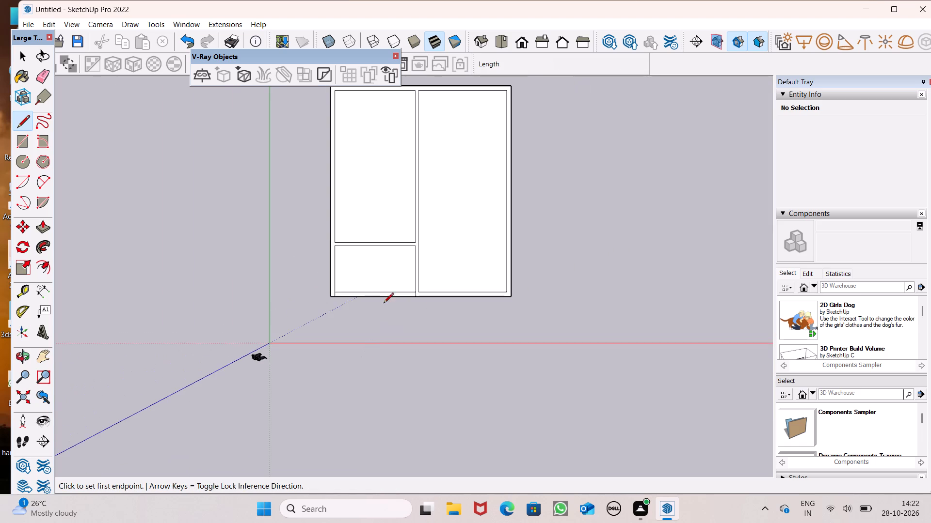
pyautogui.click(43, 222)
pyautogui.scroll(3, 343, 261)
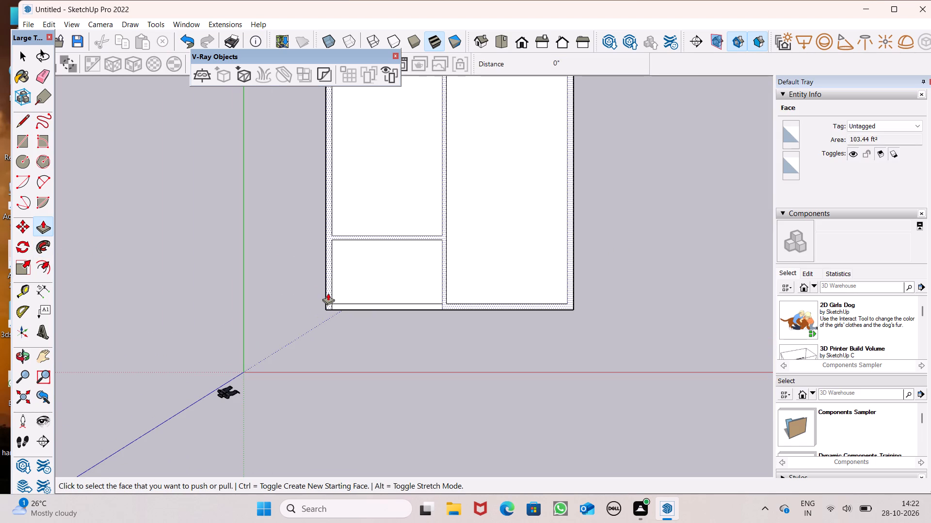
pyautogui.moveTo(327, 294); pyautogui.dragTo(297, 291)
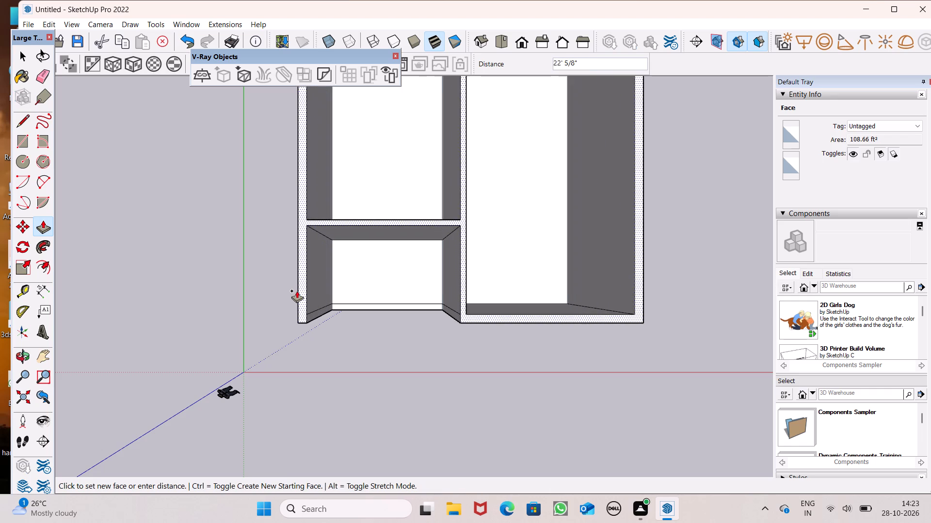
pyautogui.moveTo(297, 291); pyautogui.dragTo(296, 291)
pyautogui.write("10'")
pyautogui.press('Return')
# Inspect the raised walls and the open-fronted small room from the front and from above.
pyautogui.scroll(-4, 296, 291)
pyautogui.moveTo(366, 343); pyautogui.dragTo(412, 46, button='middle')
pyautogui.moveTo(455, 330); pyautogui.dragTo(430, 299, button='middle')
pyautogui.scroll(1, 455, 319)
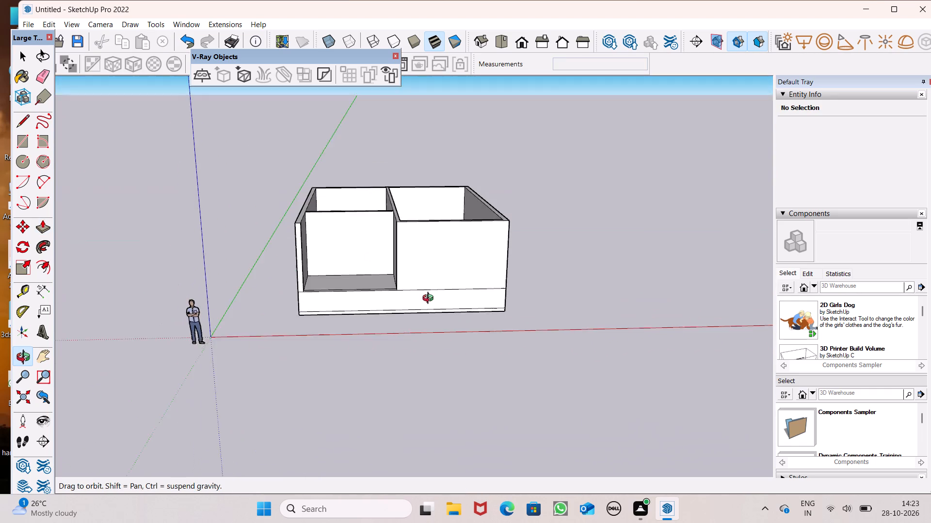
pyautogui.moveTo(430, 299); pyautogui.dragTo(381, 444, button='middle')
pyautogui.scroll(-2, 332, 355)
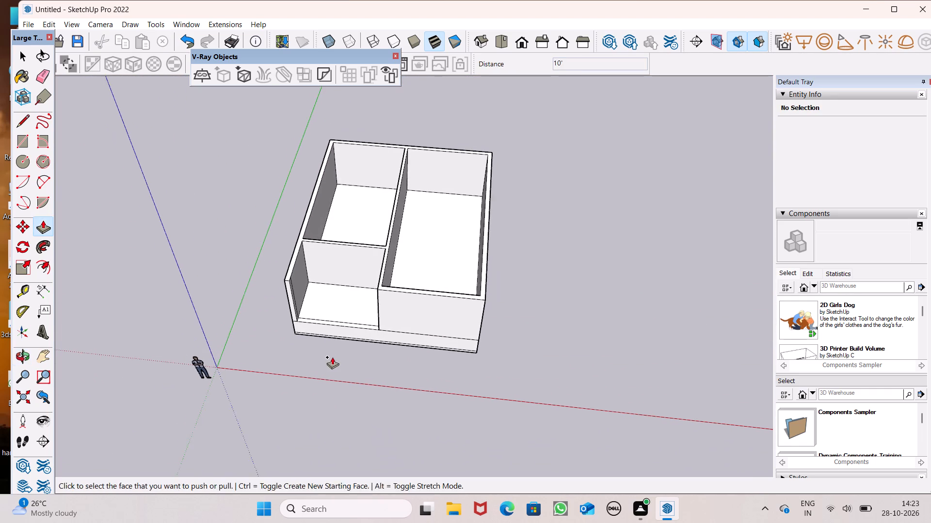
pyautogui.moveTo(332, 369); pyautogui.dragTo(348, 380, button='middle')
pyautogui.scroll(1, 265, 334)
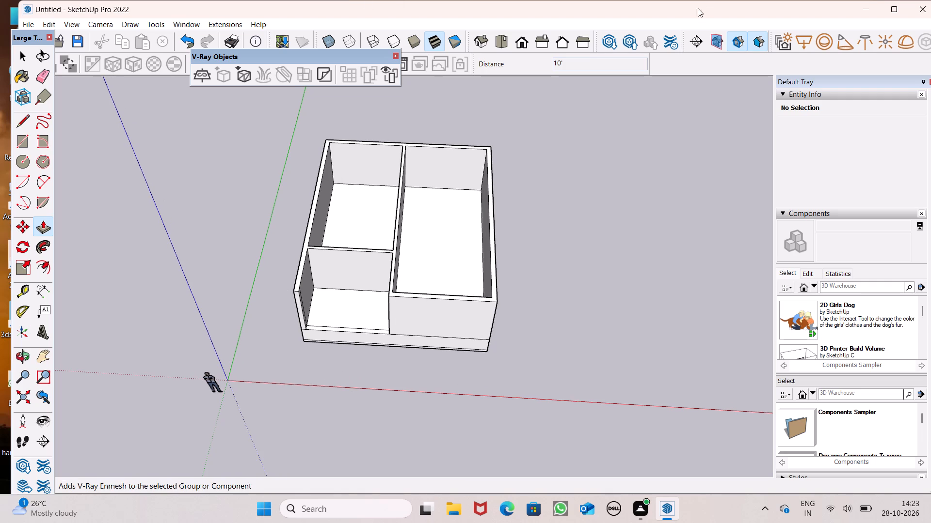
pyautogui.scroll(2, 321, 273)
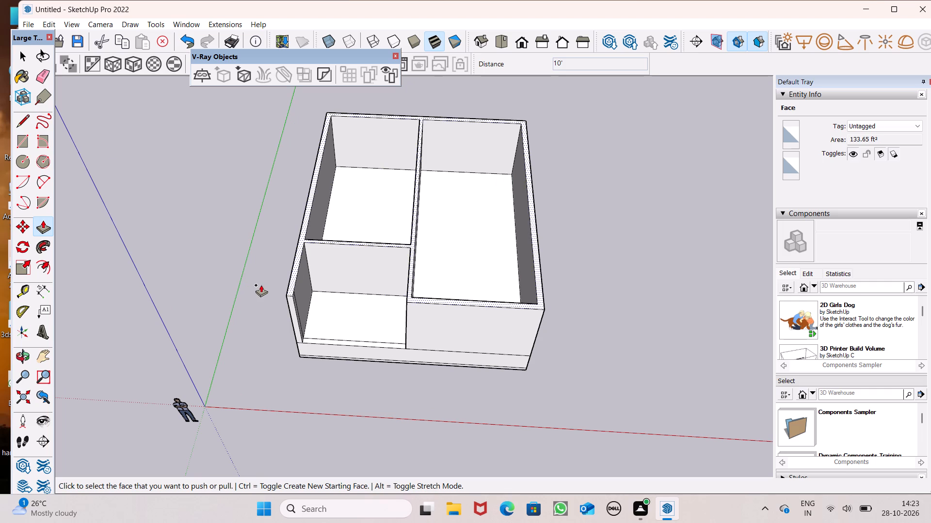
pyautogui.scroll(-2, 261, 337)
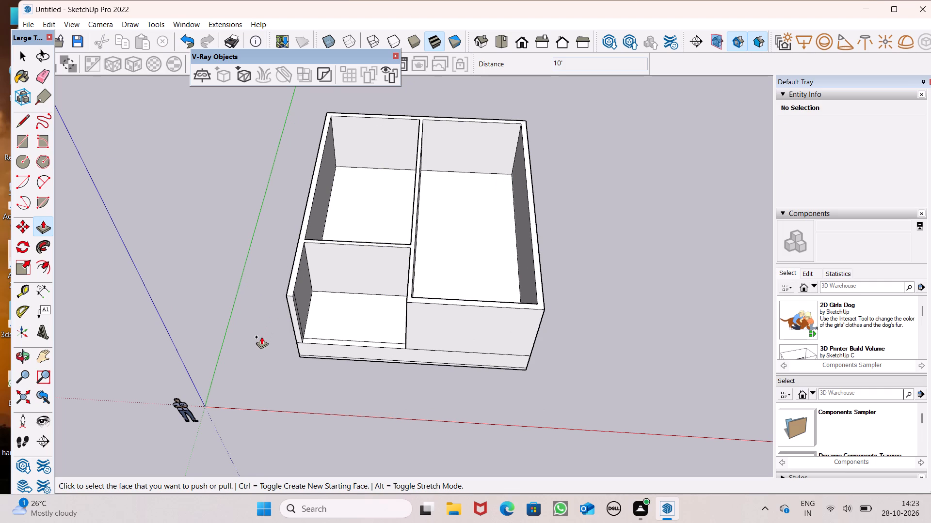
pyautogui.scroll(-3, 261, 337)
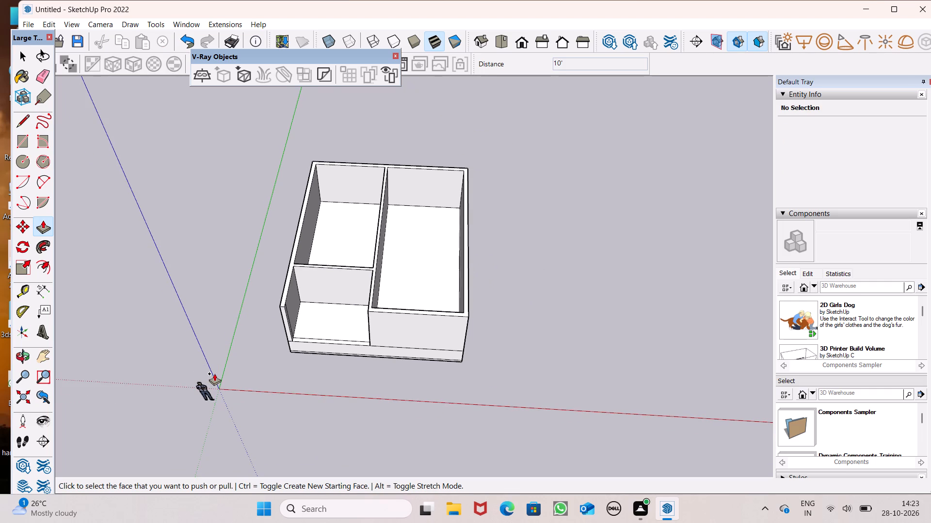
# Draw a short line along the far inner top edge of the rear room and of the long room to cap both with faces.
pyautogui.press('space')
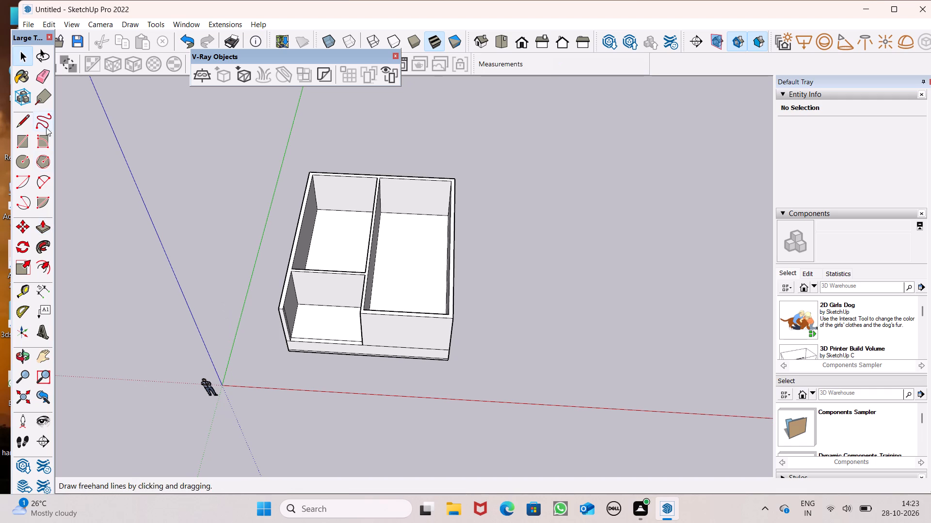
pyautogui.click(19, 121)
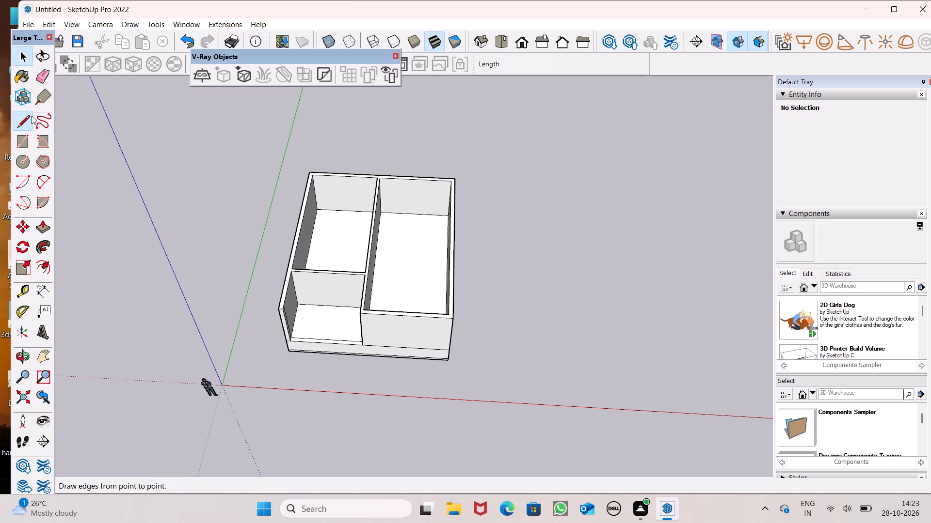
pyautogui.scroll(4, 231, 133)
pyautogui.scroll(3, 343, 181)
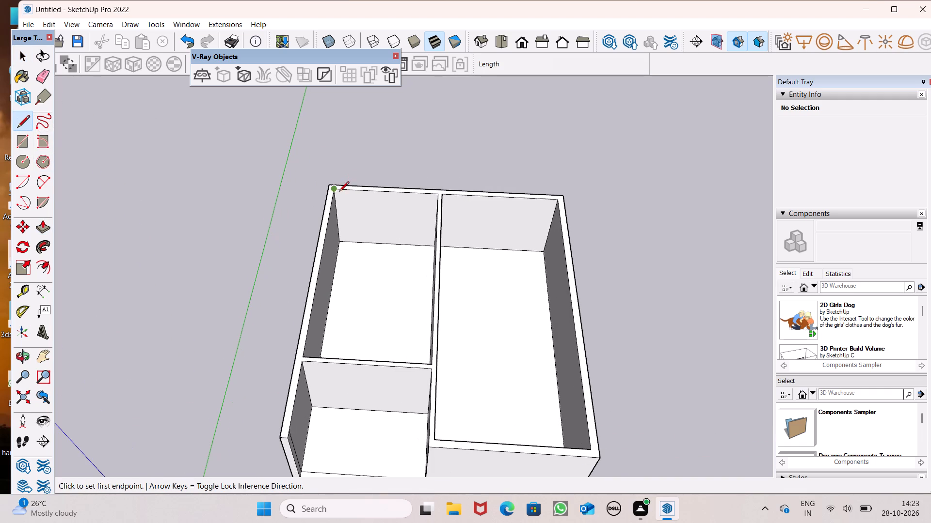
pyautogui.click(335, 192)
pyautogui.click(347, 191)
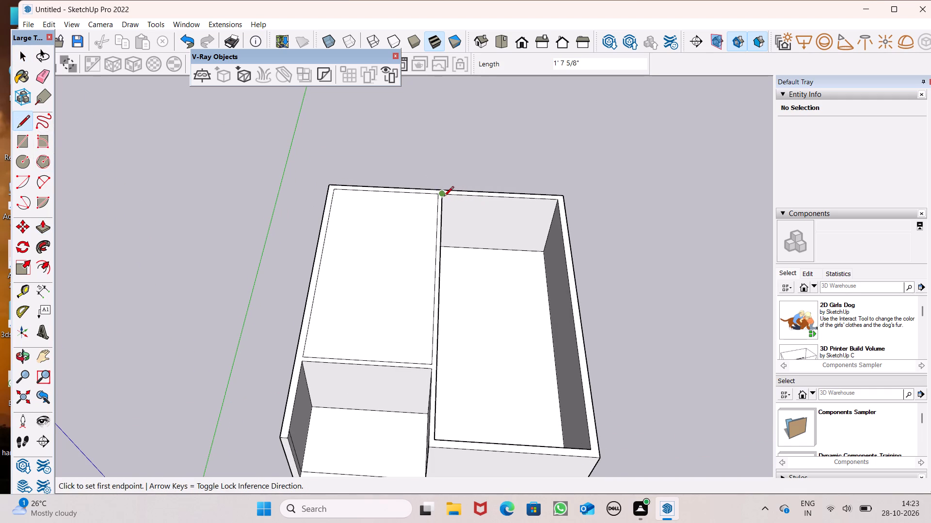
pyautogui.click(444, 196)
pyautogui.click(454, 193)
pyautogui.scroll(-2, 428, 140)
pyautogui.press('space')
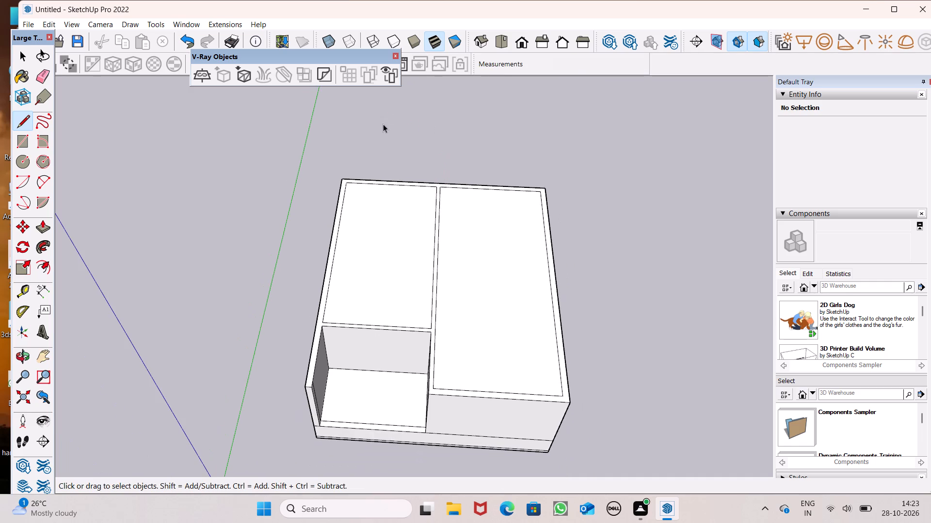
# Push/Pull the capping face over the rear room, behind the open-fronted small room, by 6".
pyautogui.click(40, 223)
pyautogui.scroll(3, 338, 275)
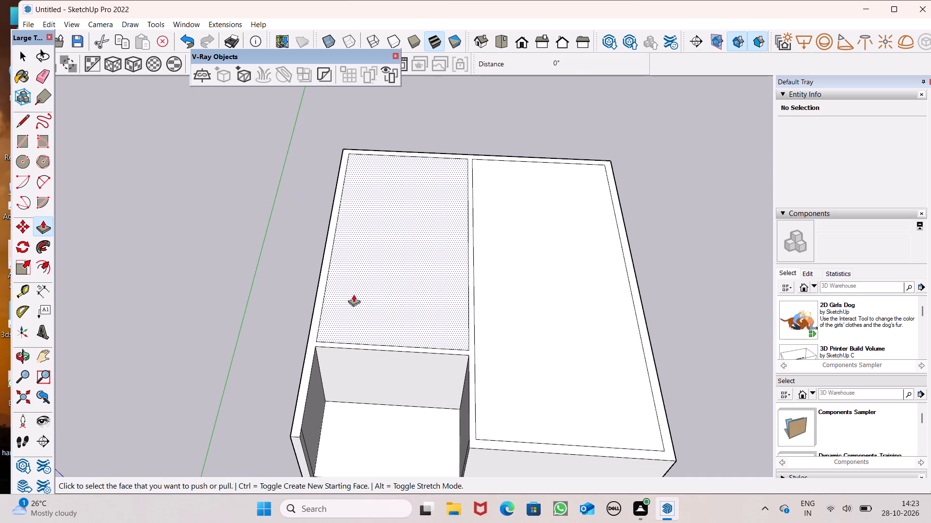
pyautogui.click(358, 300)
pyautogui.press('6')
pyautogui.hotkey('shift', '"')
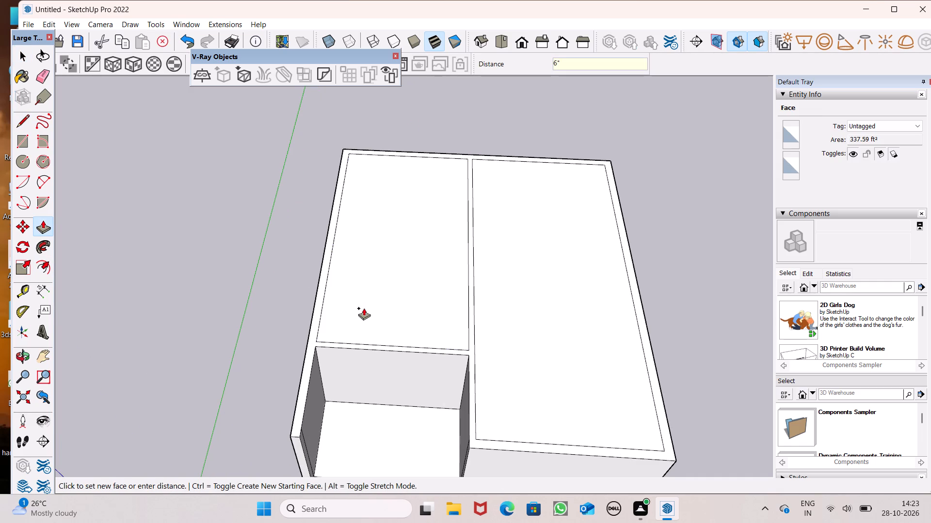
pyautogui.press('Return')
# Push/Pull the capping face over the long room by 6".
pyautogui.moveTo(534, 311); pyautogui.dragTo(535, 321)
pyautogui.write('6"')
pyautogui.press('Return')
pyautogui.press('space')
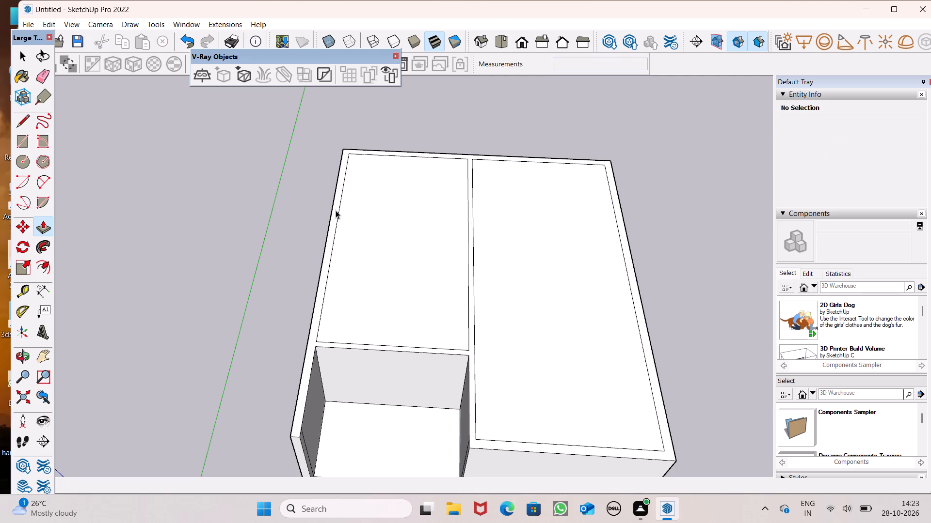
pyautogui.click(410, 259)
pyautogui.click(599, 332)
pyautogui.click(246, 203)
pyautogui.scroll(-2, 273, 178)
pyautogui.moveTo(412, 339); pyautogui.dragTo(417, 318, button='middle')
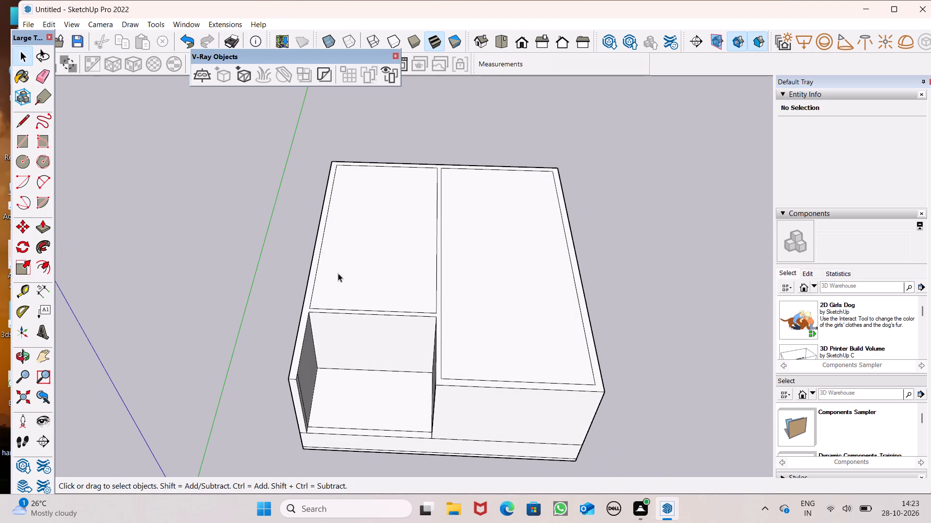
# Push/Pull the roof face over the rear room up 3'.
pyautogui.click(44, 222)
pyautogui.scroll(1, 339, 300)
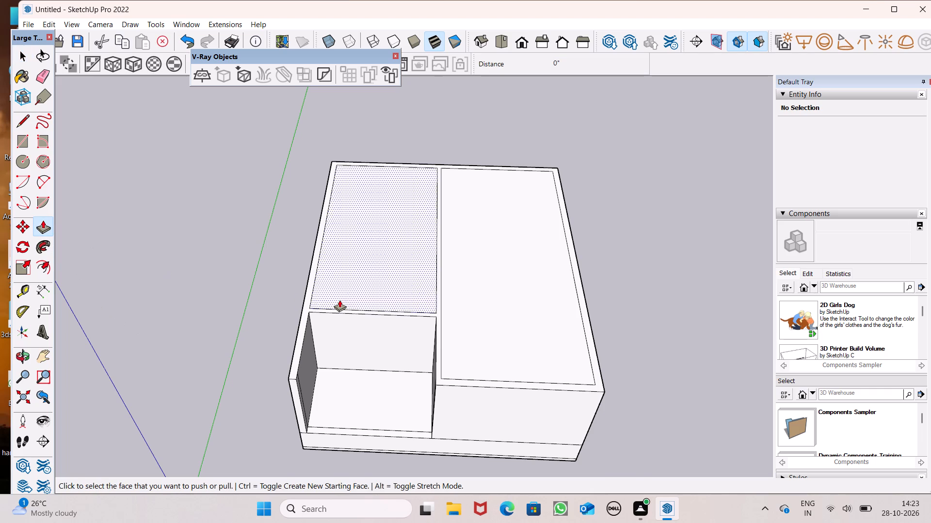
pyautogui.scroll(1, 339, 300)
pyautogui.moveTo(339, 300); pyautogui.dragTo(339, 283)
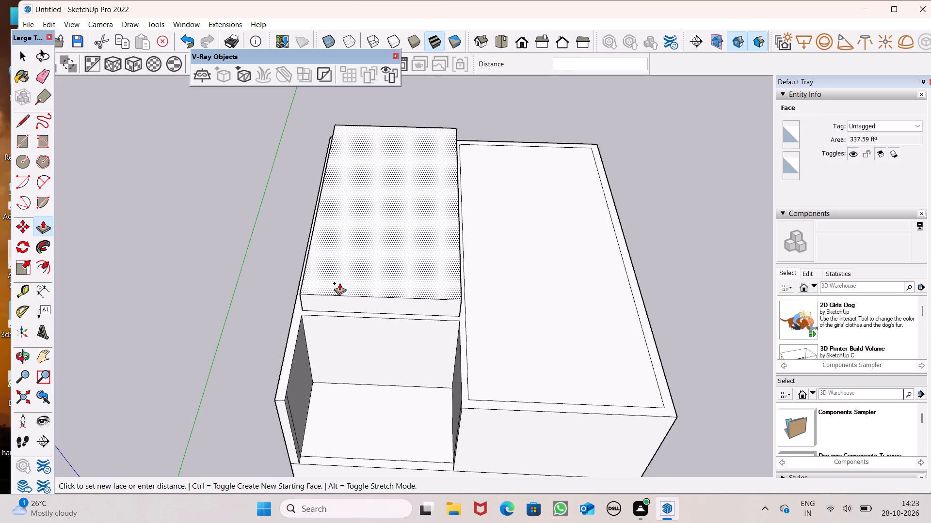
pyautogui.moveTo(339, 283); pyautogui.dragTo(339, 282)
pyautogui.press('3')
pyautogui.press("'")
pyautogui.press('Return')
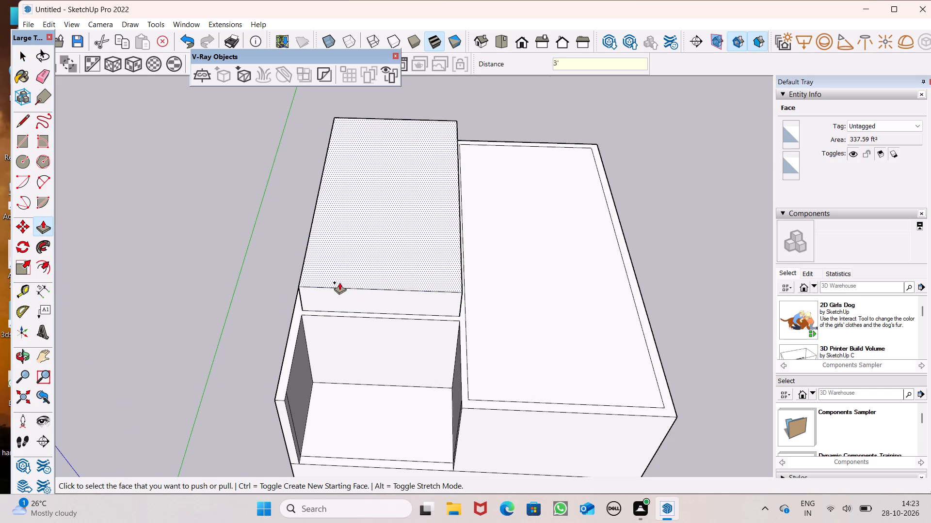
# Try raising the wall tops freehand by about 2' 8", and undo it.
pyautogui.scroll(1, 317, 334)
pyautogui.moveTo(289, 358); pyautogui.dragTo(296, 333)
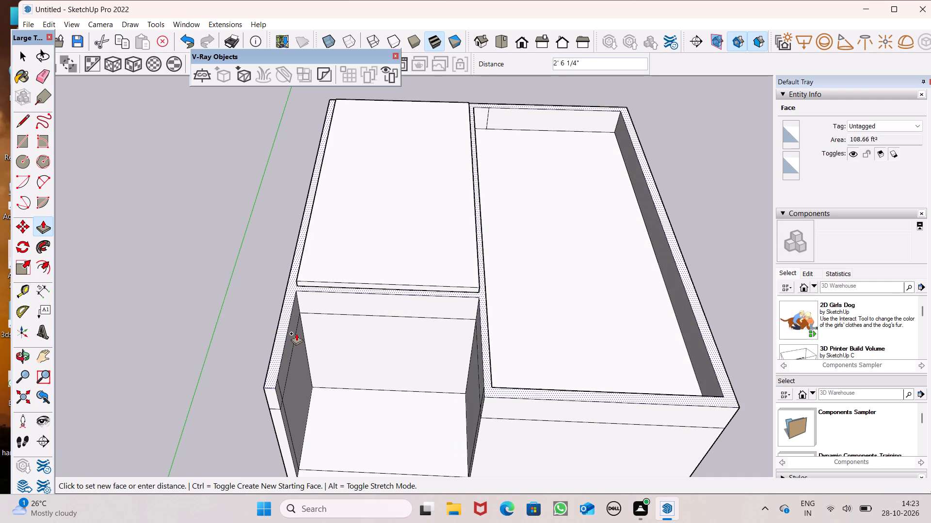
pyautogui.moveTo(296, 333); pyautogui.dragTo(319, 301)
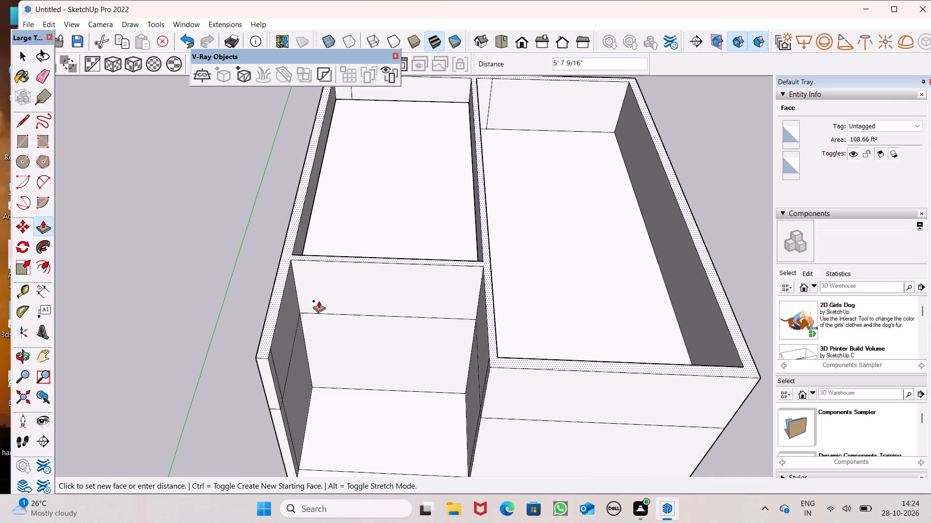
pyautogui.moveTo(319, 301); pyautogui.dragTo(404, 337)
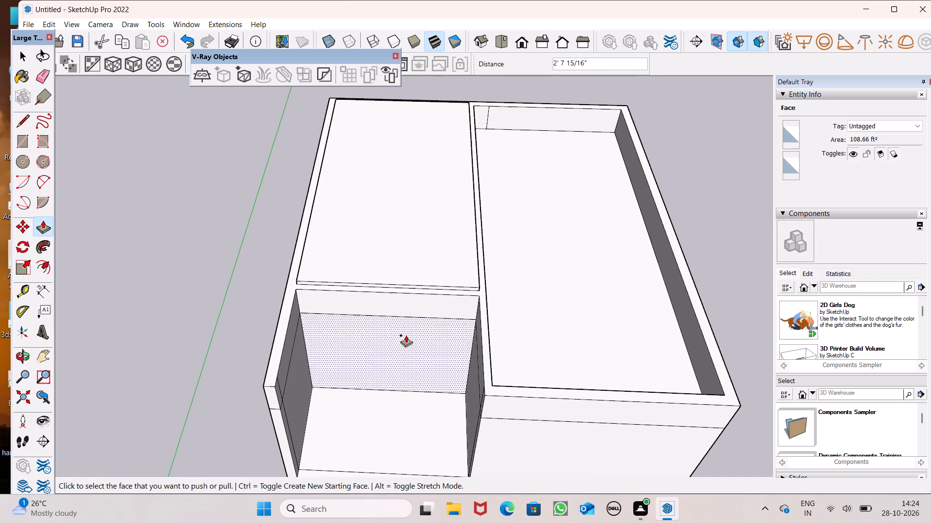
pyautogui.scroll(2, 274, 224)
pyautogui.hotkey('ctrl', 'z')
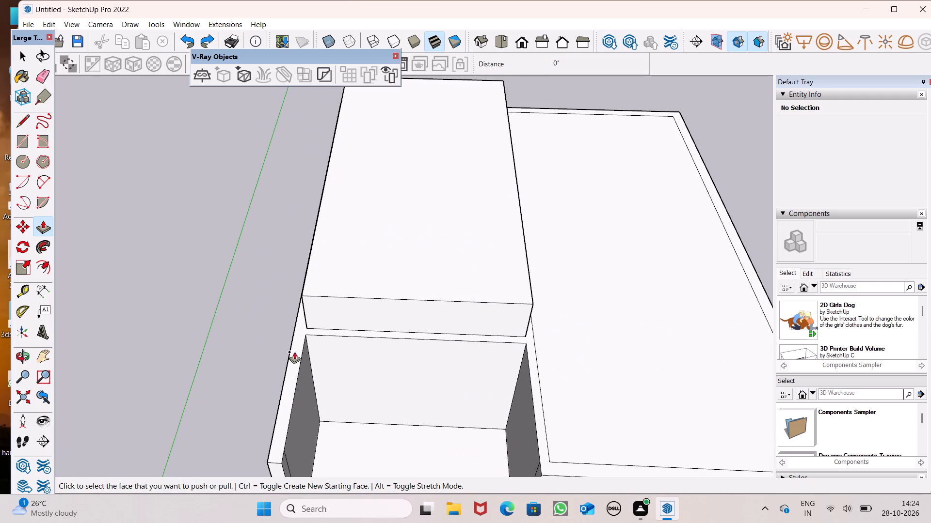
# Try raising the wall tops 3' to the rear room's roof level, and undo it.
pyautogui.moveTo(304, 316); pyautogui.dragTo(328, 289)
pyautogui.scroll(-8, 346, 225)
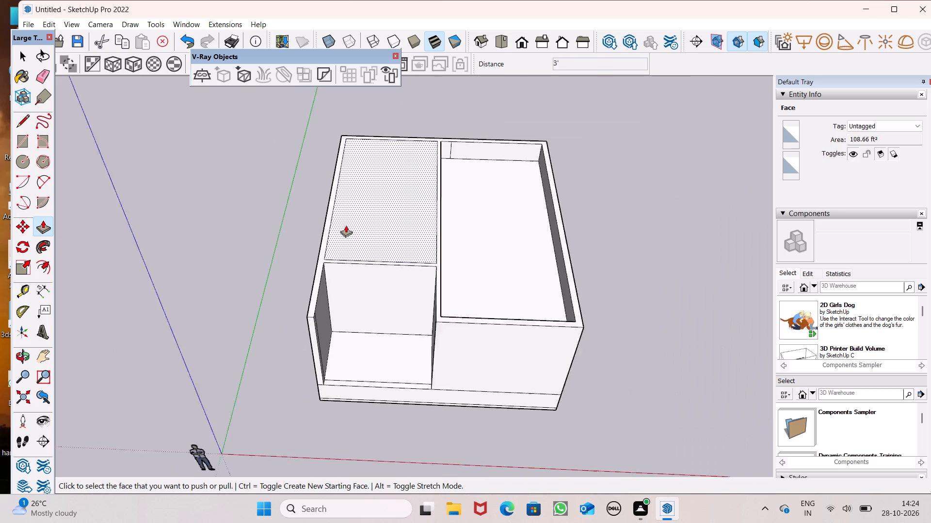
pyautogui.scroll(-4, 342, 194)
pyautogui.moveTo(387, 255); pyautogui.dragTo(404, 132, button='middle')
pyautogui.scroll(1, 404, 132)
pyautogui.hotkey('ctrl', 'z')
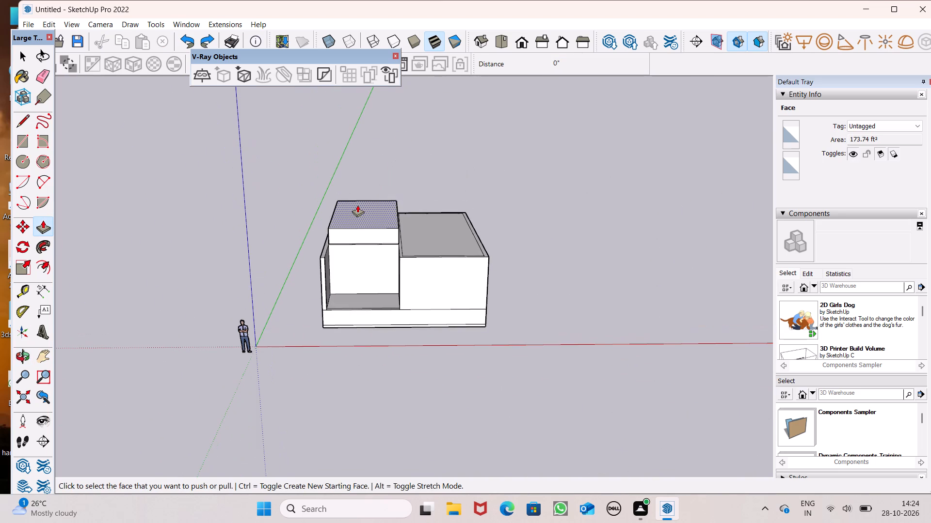
# Push/Pull the wall tops up 3', level with the raised roof over the rear room.
pyautogui.scroll(6, 356, 206)
pyautogui.scroll(-4, 353, 217)
pyautogui.moveTo(360, 231); pyautogui.dragTo(353, 285, button='middle')
pyautogui.scroll(1, 353, 285)
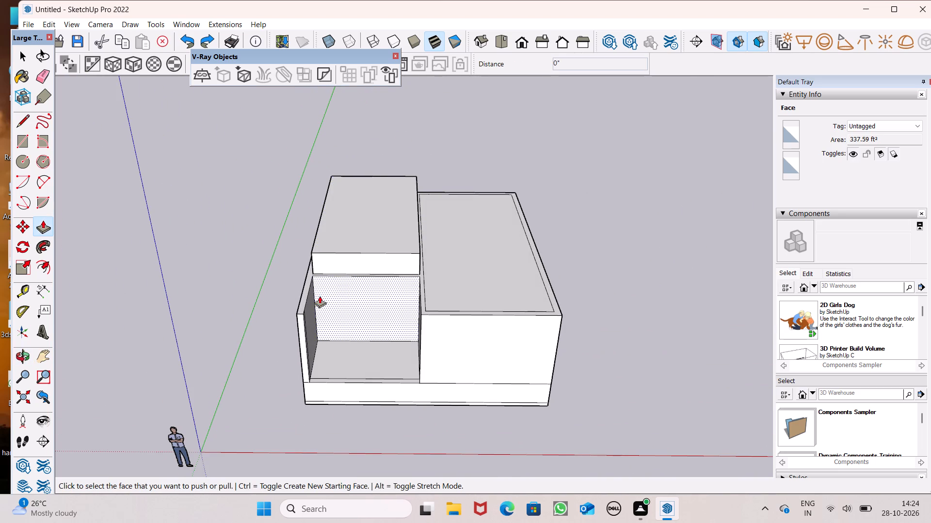
pyautogui.scroll(6, 312, 260)
pyautogui.moveTo(308, 277); pyautogui.dragTo(322, 261)
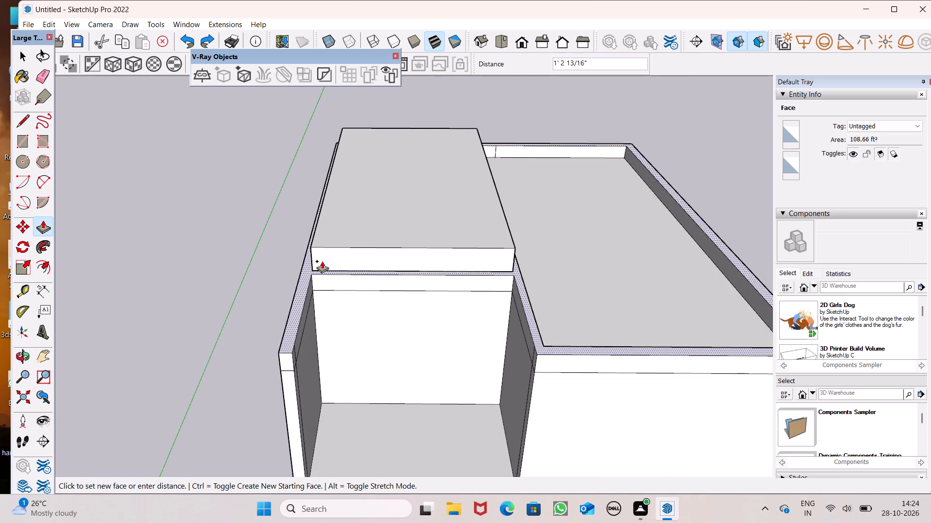
pyautogui.moveTo(322, 261); pyautogui.dragTo(333, 246)
pyautogui.scroll(-6, 334, 223)
pyautogui.scroll(4, 426, 252)
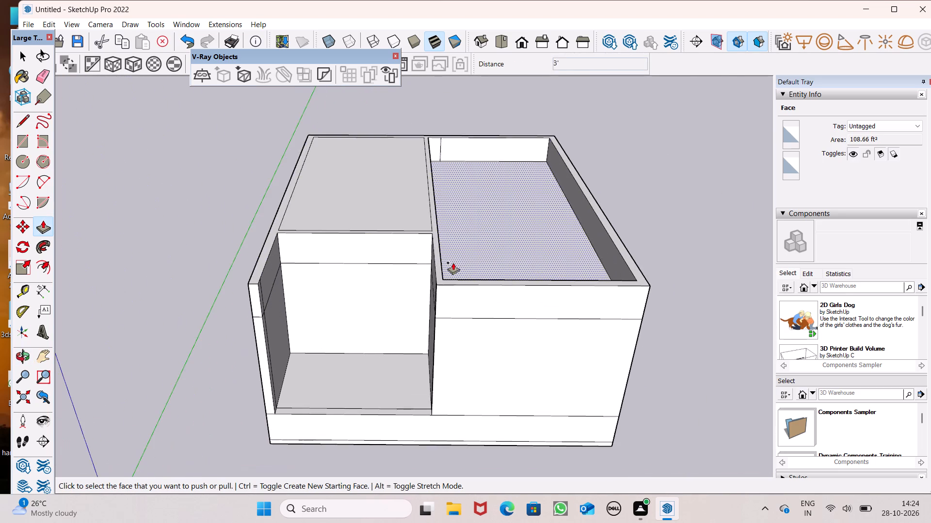
# Push/Pull the sunken roof face of the long room up 3', level with the wall tops.
pyautogui.moveTo(455, 265); pyautogui.dragTo(495, 288)
pyautogui.scroll(-6, 465, 240)
pyautogui.moveTo(498, 303); pyautogui.dragTo(485, 238, button='middle')
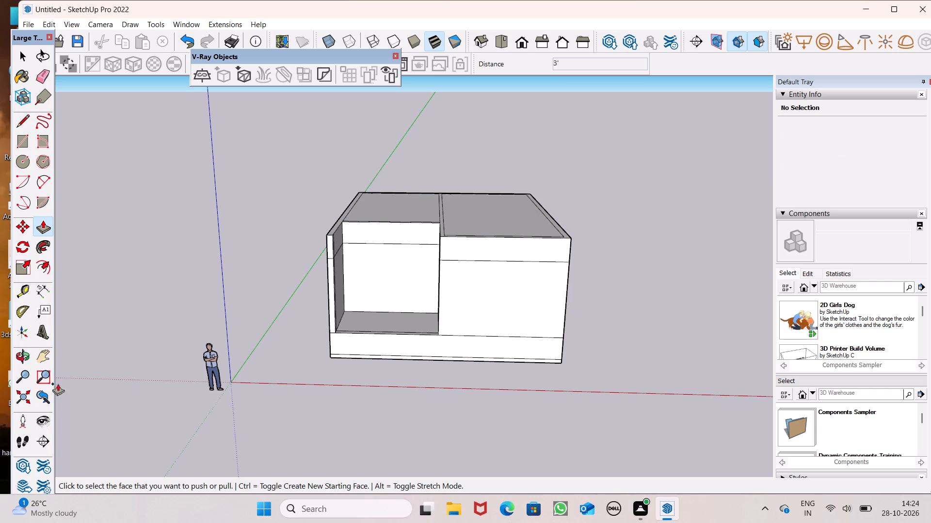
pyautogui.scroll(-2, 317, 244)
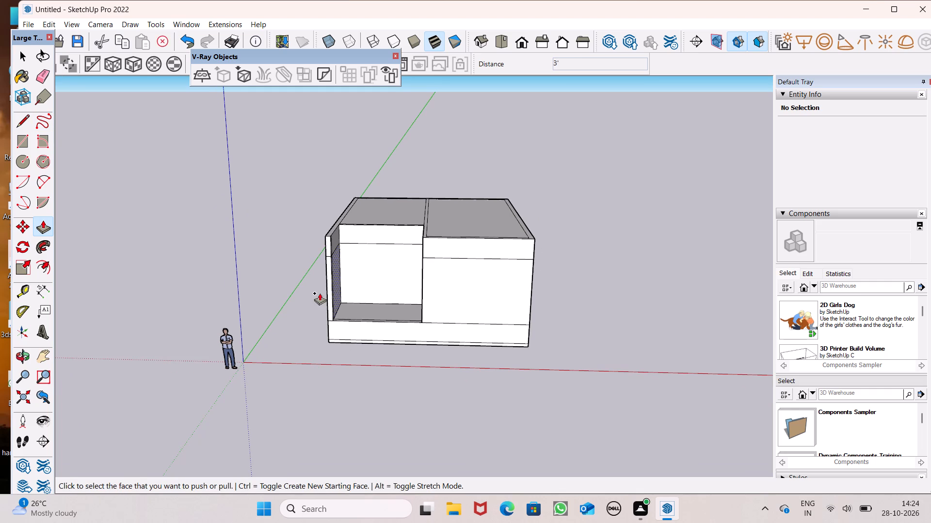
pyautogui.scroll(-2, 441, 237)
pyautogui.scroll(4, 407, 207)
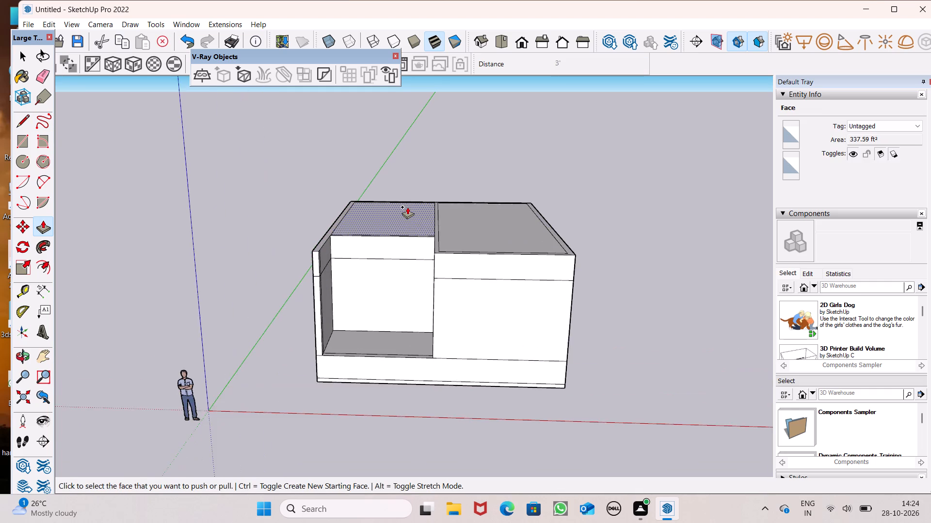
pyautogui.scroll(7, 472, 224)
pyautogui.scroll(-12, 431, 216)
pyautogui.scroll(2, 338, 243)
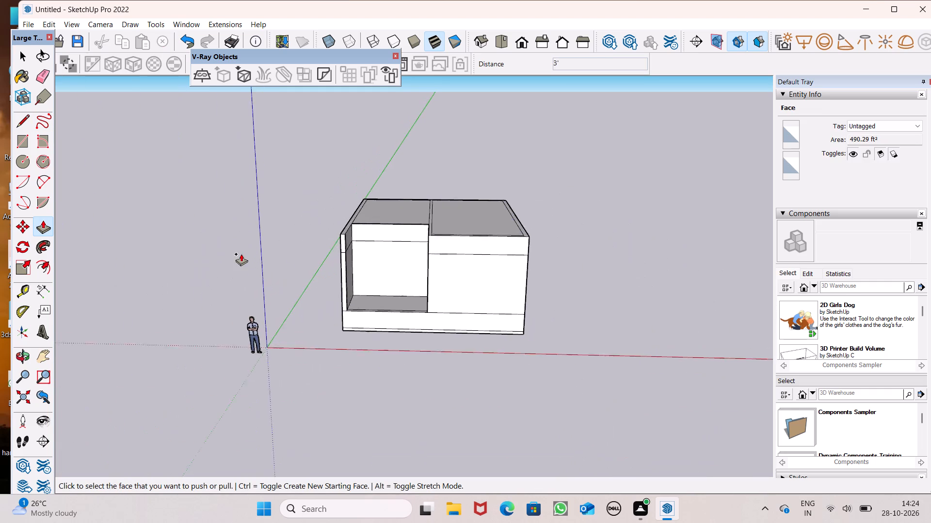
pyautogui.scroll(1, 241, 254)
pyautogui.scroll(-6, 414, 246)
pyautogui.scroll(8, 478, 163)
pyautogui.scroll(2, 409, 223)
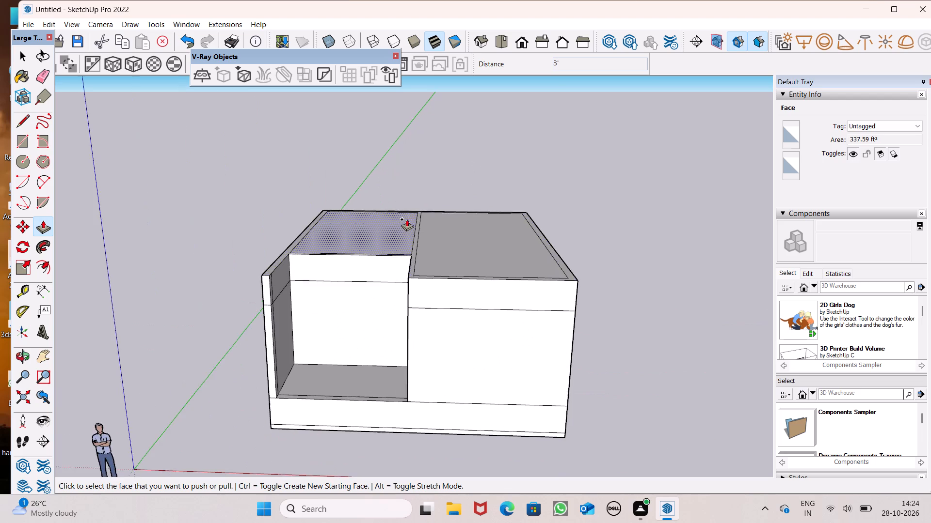
# Draw two short lines extending the long room's front inner edge across the 6" side wall tops to their outer edges.
pyautogui.scroll(-5, 411, 242)
pyautogui.scroll(-4, 412, 284)
pyautogui.scroll(6, 414, 264)
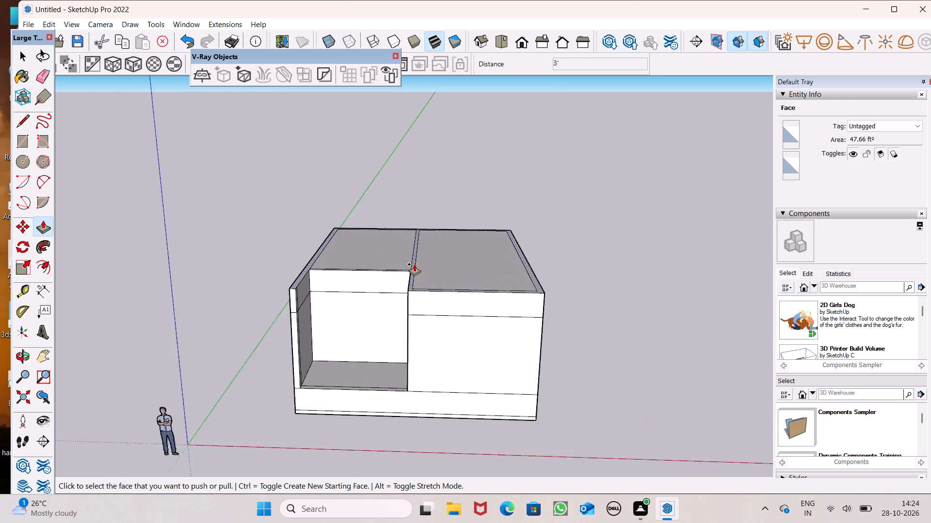
pyautogui.scroll(-4, 417, 277)
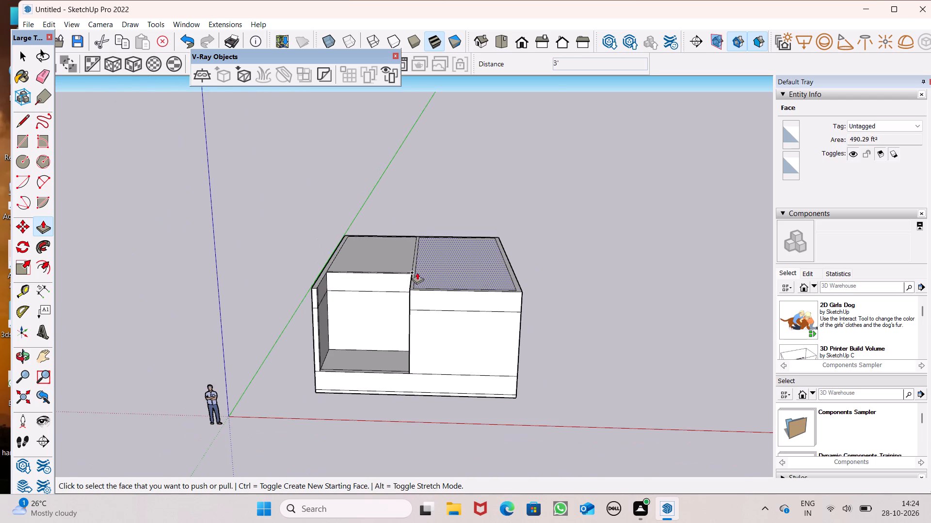
pyautogui.scroll(6, 416, 267)
pyautogui.scroll(-5, 416, 265)
pyautogui.moveTo(429, 274); pyautogui.dragTo(426, 292, button='middle')
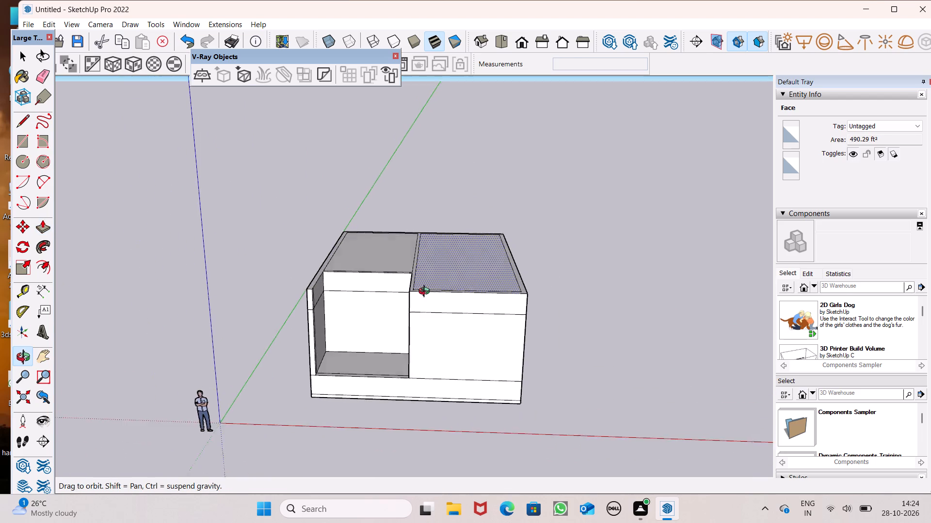
pyautogui.moveTo(426, 292); pyautogui.dragTo(442, 415, button='middle')
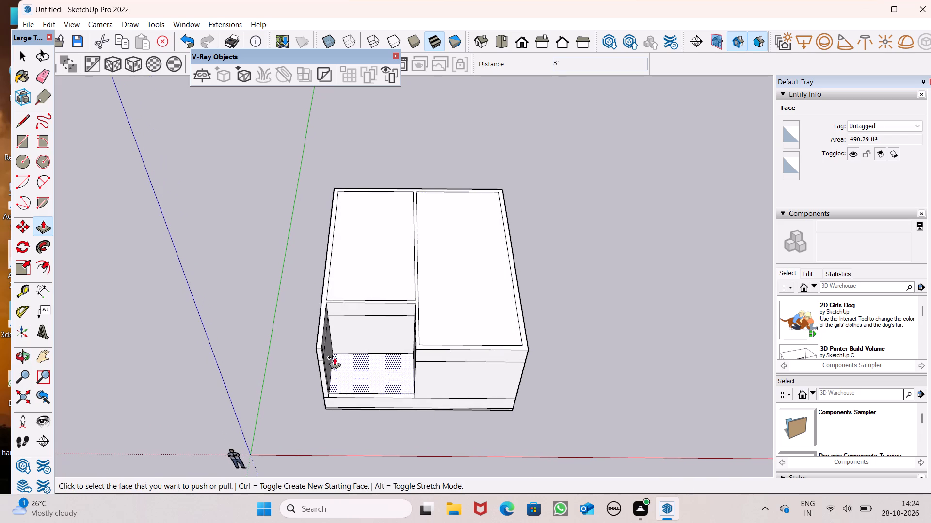
pyautogui.click(20, 123)
pyautogui.scroll(7, 304, 276)
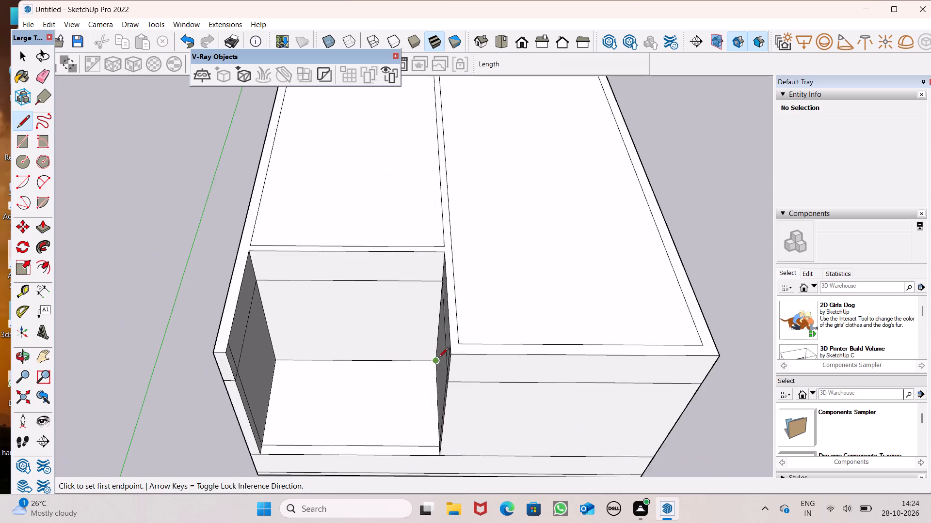
pyautogui.scroll(11, 463, 353)
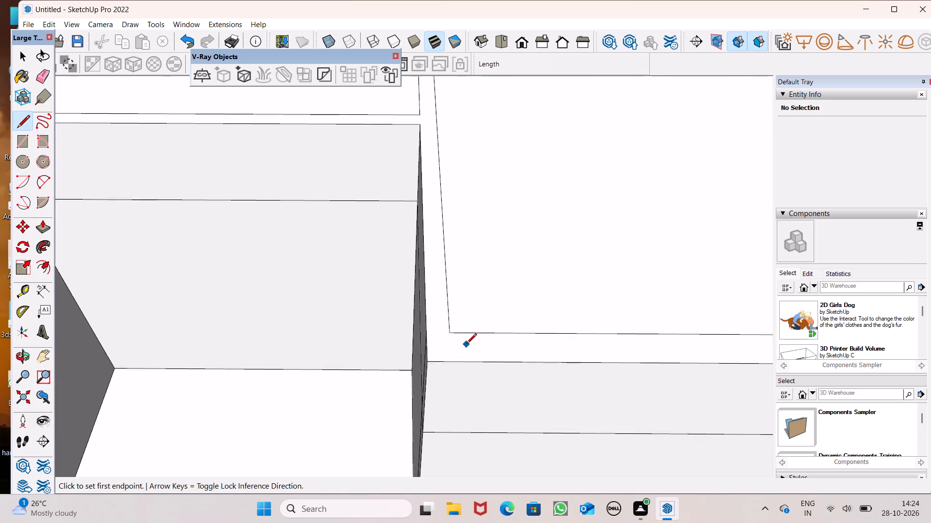
pyautogui.moveTo(451, 332); pyautogui.dragTo(444, 332)
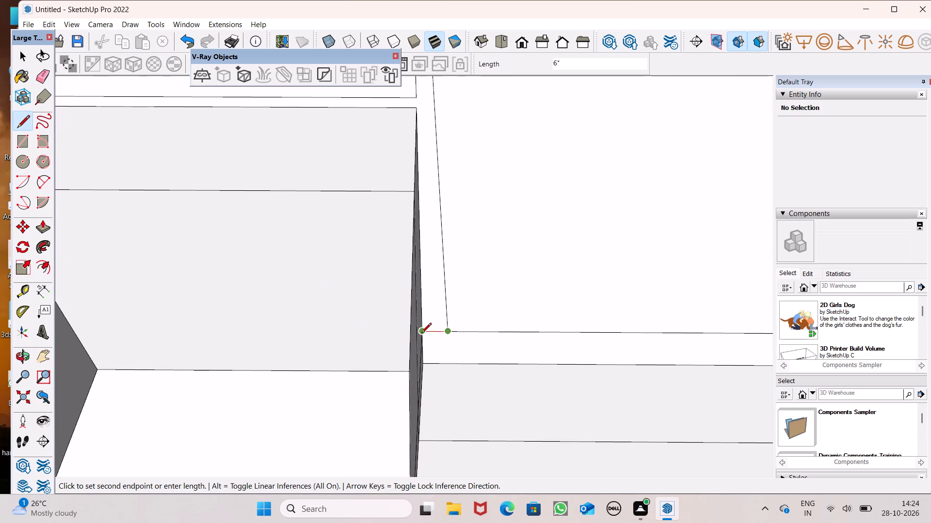
pyautogui.click(421, 334)
pyautogui.scroll(-4, 304, 227)
pyautogui.scroll(-4, 568, 284)
pyautogui.scroll(5, 663, 280)
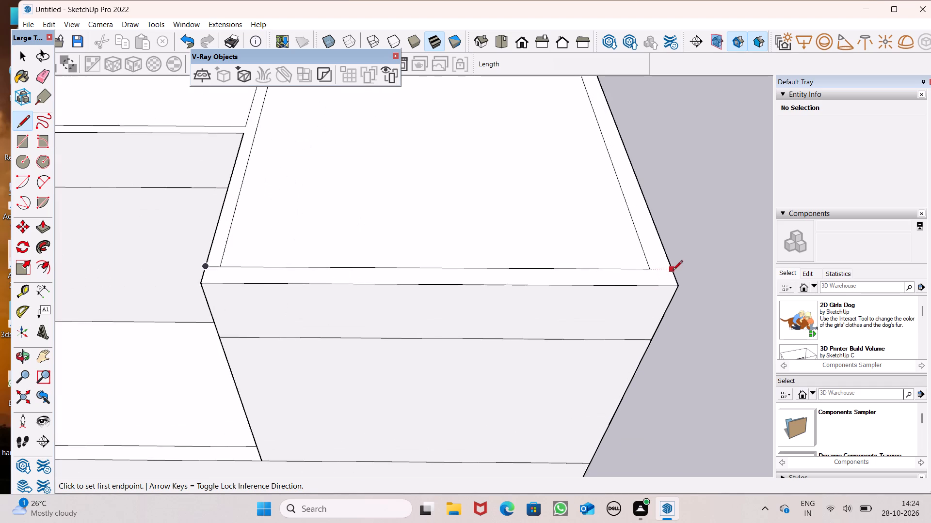
pyautogui.click(648, 270)
pyautogui.click(670, 265)
pyautogui.scroll(-6, 462, 350)
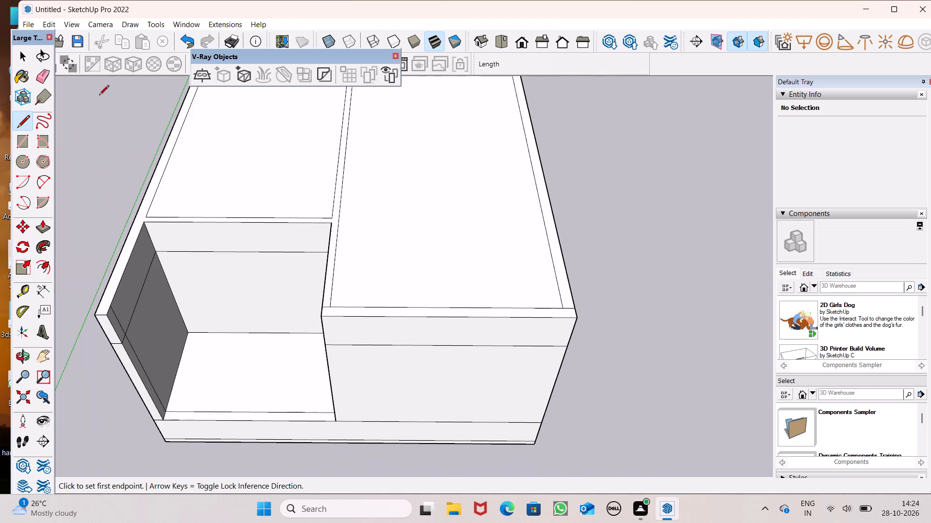
# Draw two parallel lines about 15' 2" long across the long room's roof, continuing both edges of the small room's rear wall.
pyautogui.scroll(5, 355, 149)
pyautogui.scroll(-4, 353, 149)
pyautogui.moveTo(380, 174); pyautogui.dragTo(365, 241, button='middle')
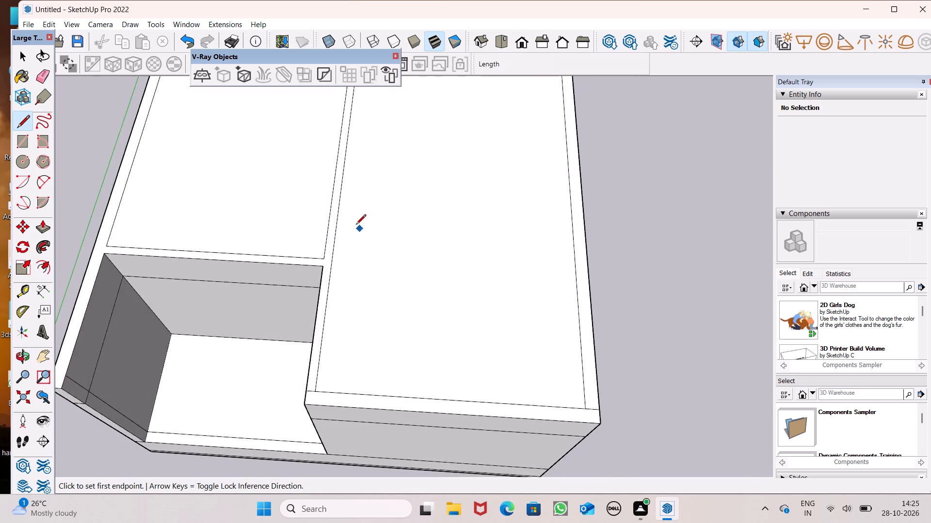
pyautogui.scroll(4, 354, 225)
pyautogui.click(313, 273)
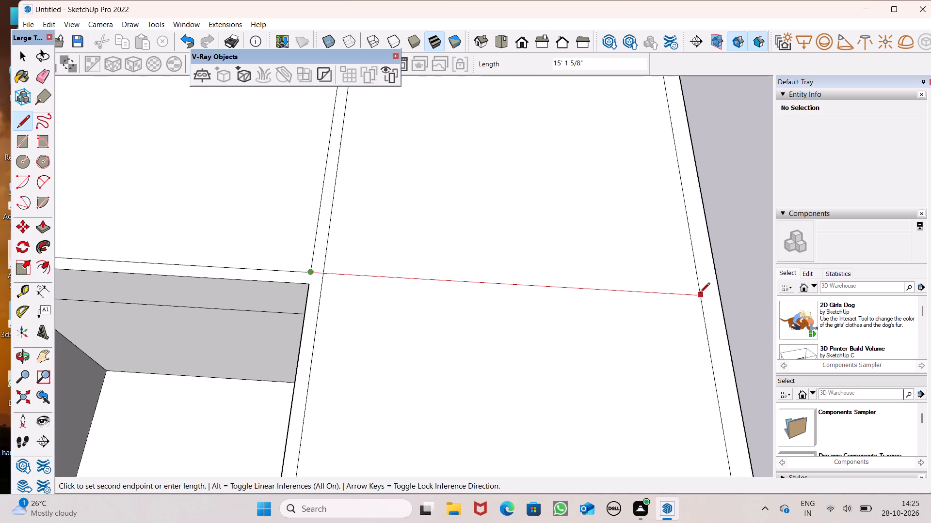
pyautogui.click(700, 293)
pyautogui.click(309, 283)
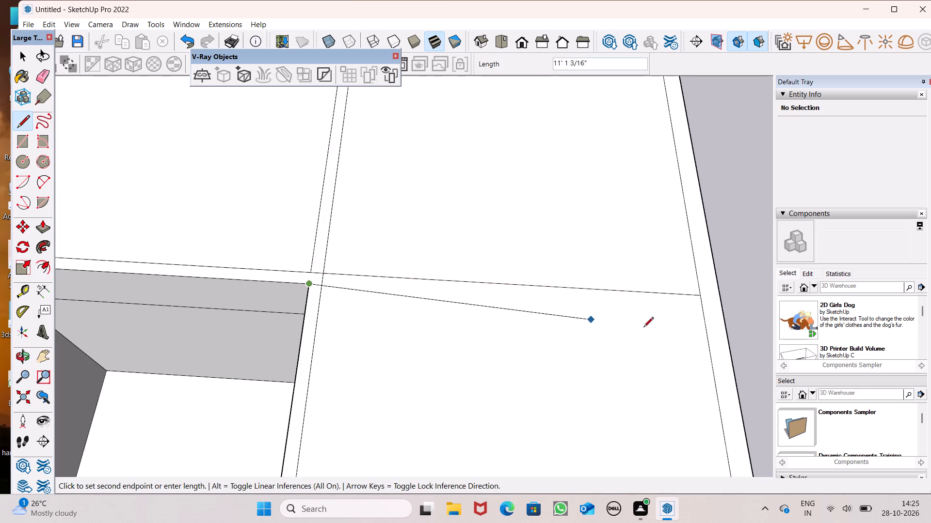
pyautogui.click(703, 308)
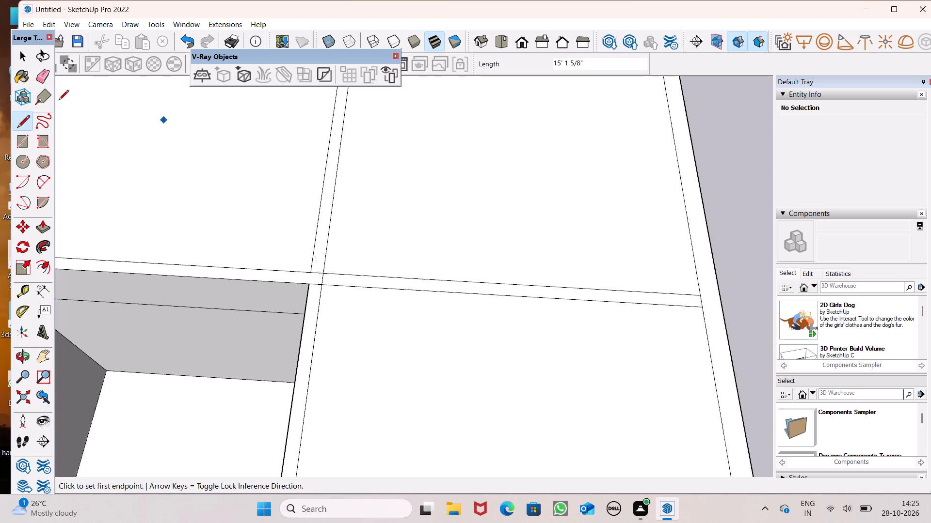
# Erase the leftover edge segments where the new wall strip meets the dividing wall and the outer side wall.
pyautogui.click(37, 70)
pyautogui.scroll(4, 292, 250)
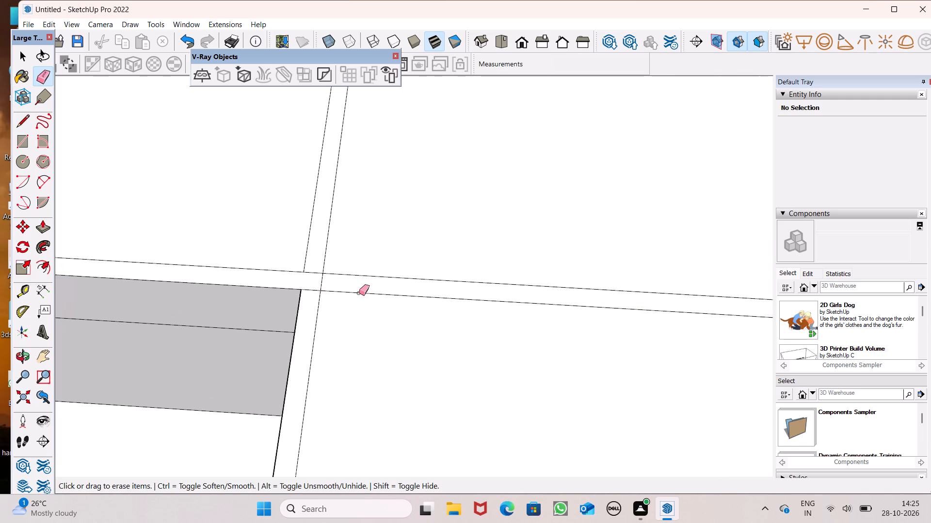
pyautogui.moveTo(332, 278); pyautogui.dragTo(316, 279)
pyautogui.scroll(-7, 298, 204)
pyautogui.scroll(4, 704, 328)
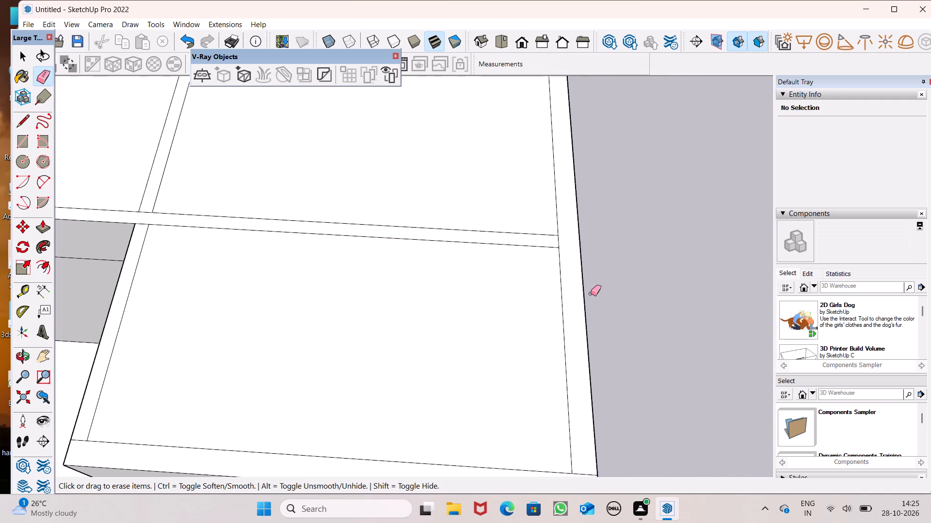
pyautogui.click(561, 242)
pyautogui.scroll(-6, 596, 252)
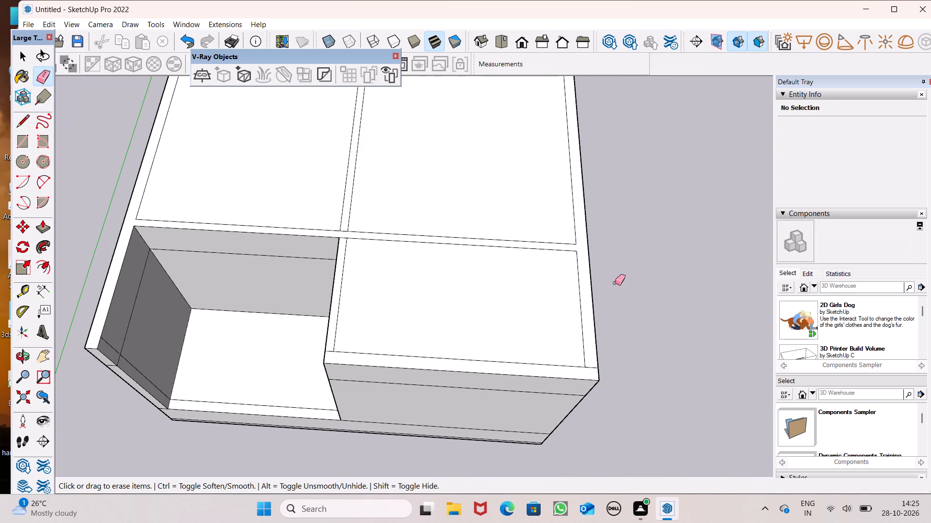
pyautogui.scroll(4, 383, 236)
pyautogui.scroll(3, 331, 225)
pyautogui.moveTo(350, 223); pyautogui.dragTo(351, 228)
pyautogui.scroll(4, 359, 238)
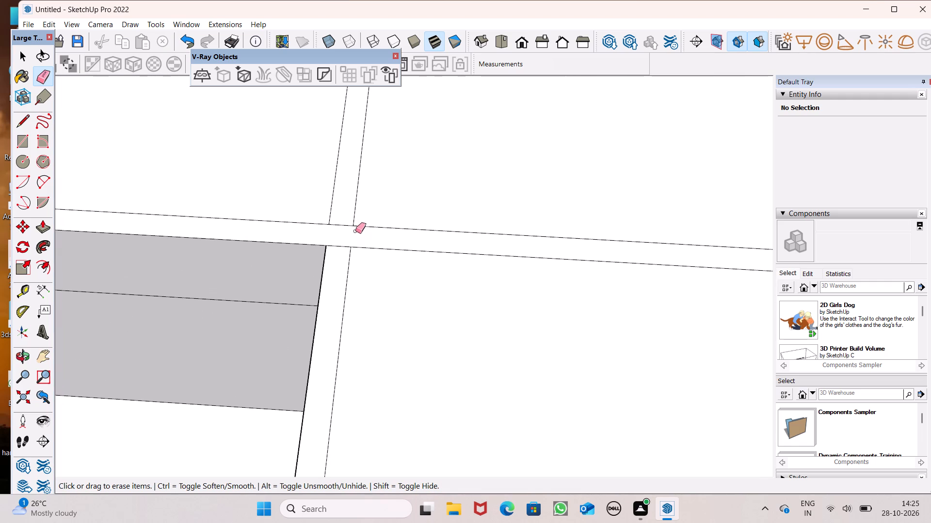
pyautogui.click(346, 219)
pyautogui.moveTo(343, 224); pyautogui.dragTo(340, 240)
pyautogui.doubleClick(339, 242)
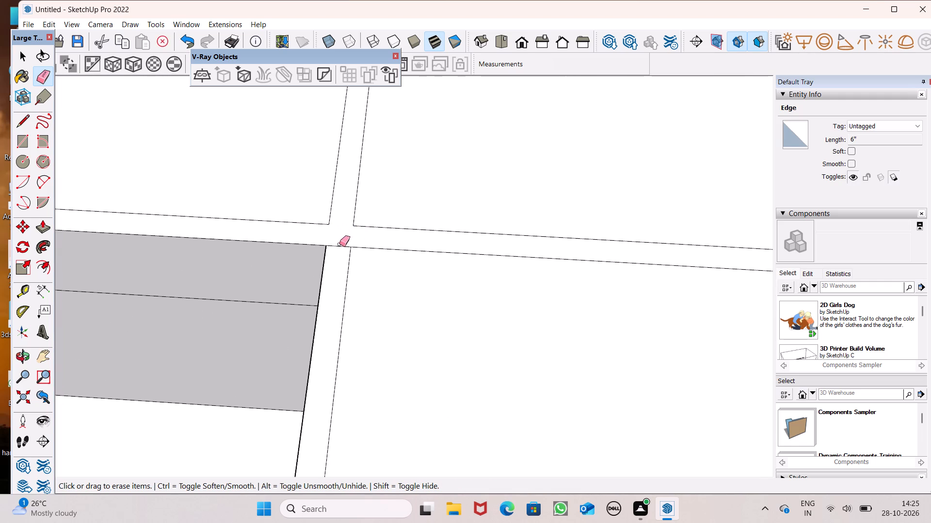
pyautogui.scroll(-11, 380, 180)
pyautogui.press('space')
pyautogui.scroll(-4, 428, 243)
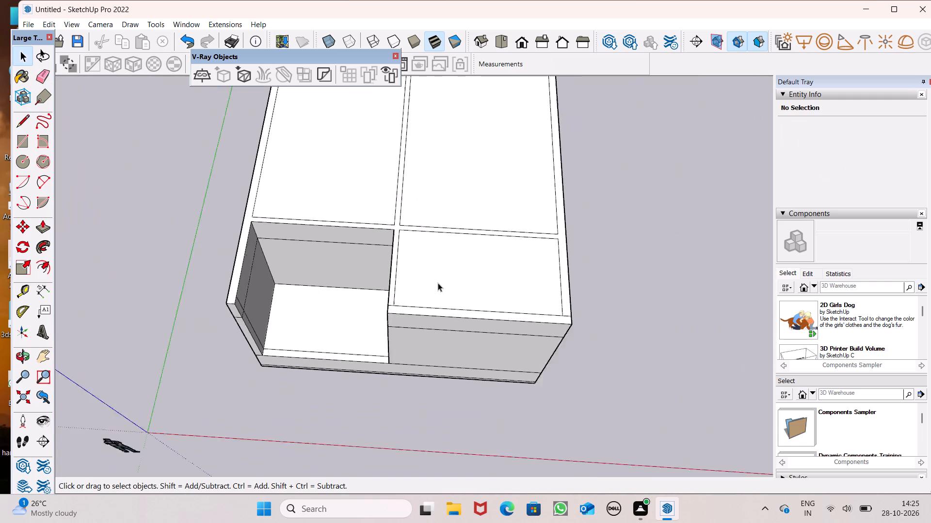
pyautogui.scroll(-2, 438, 283)
# Push/Pull the connected wall tops up 10' to form the upper floor walls, leaving the front wall strip low.
pyautogui.click(40, 222)
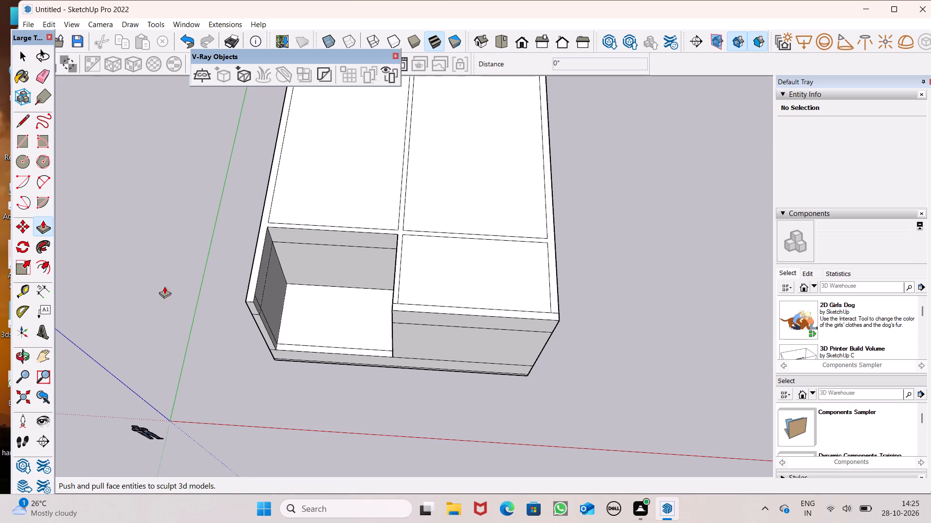
pyautogui.moveTo(176, 296); pyautogui.dragTo(185, 256, button='middle')
pyautogui.scroll(4, 241, 265)
pyautogui.moveTo(260, 287); pyautogui.dragTo(233, 182)
pyautogui.press('1')
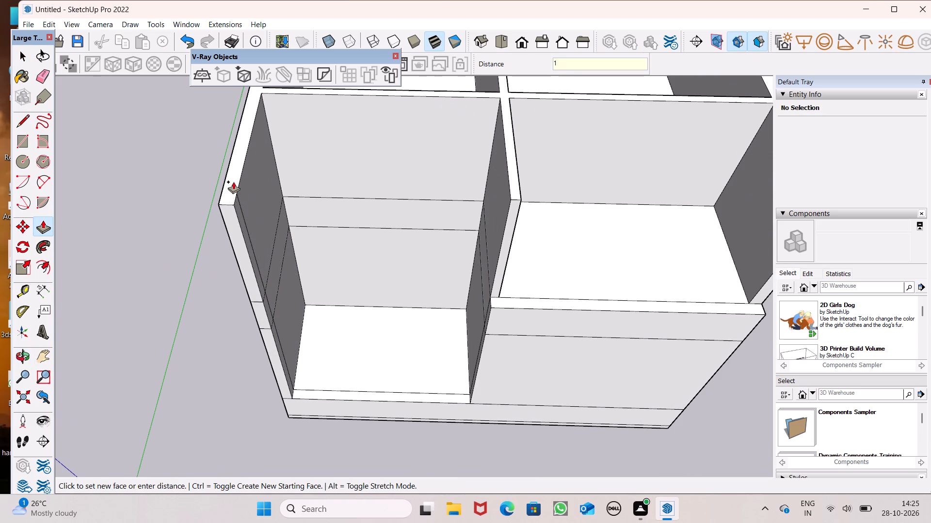
pyautogui.moveTo(233, 182); pyautogui.dragTo(236, 187)
pyautogui.write("0'")
pyautogui.press('Return')
pyautogui.scroll(-5, 234, 218)
# Push/Pull the front end of the upper dividing wall back about 7' 9", flush with the cross wall.
pyautogui.moveTo(366, 276); pyautogui.dragTo(371, 173, button='middle')
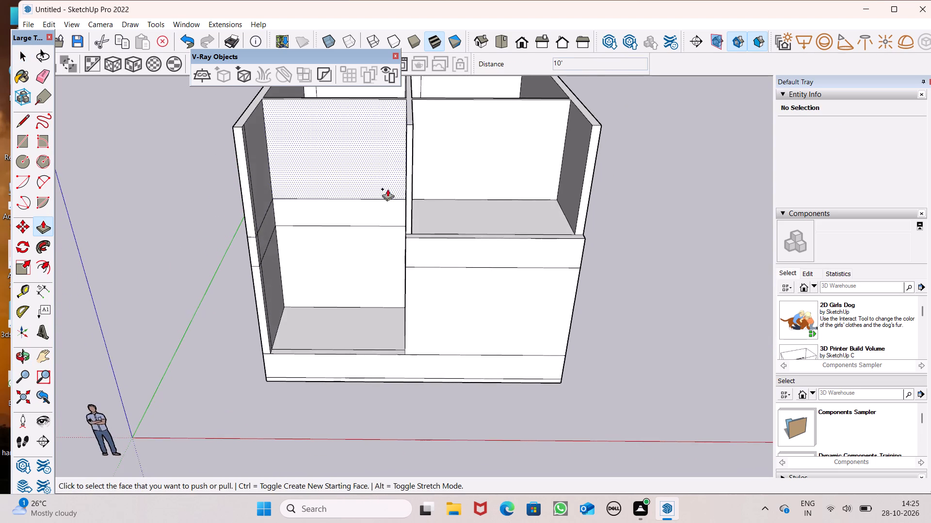
pyautogui.scroll(-2, 388, 209)
pyautogui.moveTo(453, 262); pyautogui.dragTo(479, 325, button='middle')
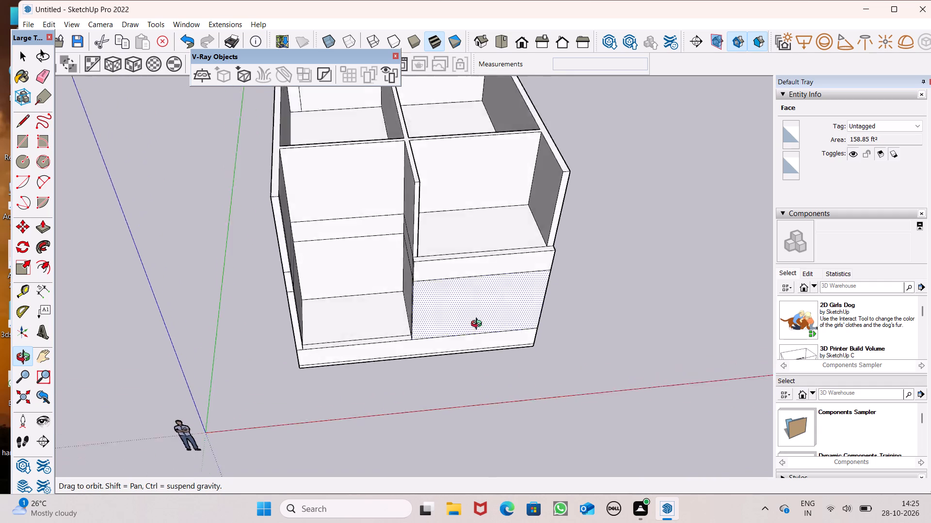
pyautogui.moveTo(479, 325); pyautogui.dragTo(430, 351, button='middle')
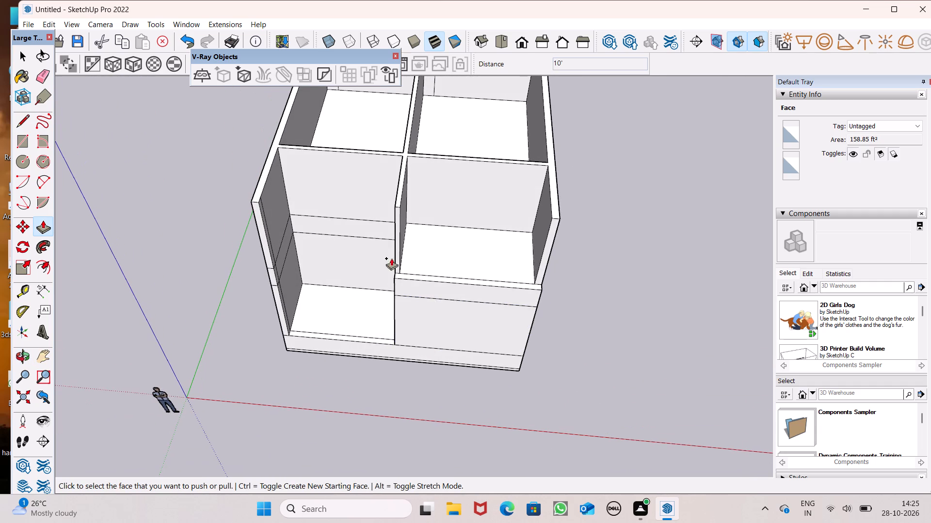
pyautogui.moveTo(387, 234); pyautogui.dragTo(411, 246, button='middle')
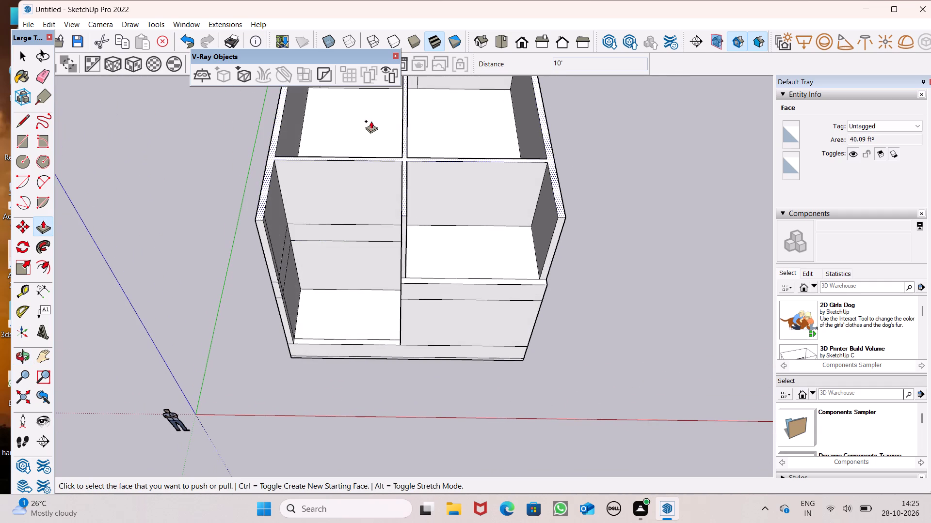
pyautogui.scroll(3, 400, 232)
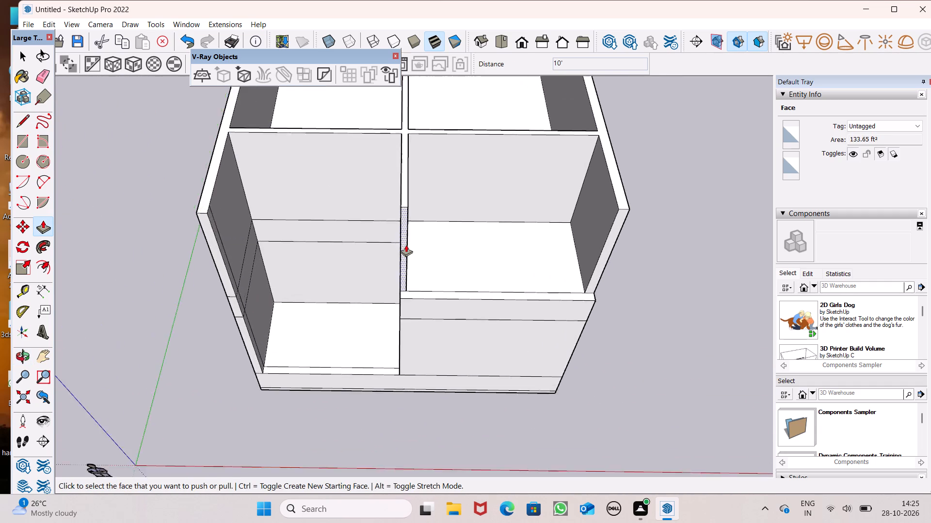
pyautogui.scroll(2, 406, 245)
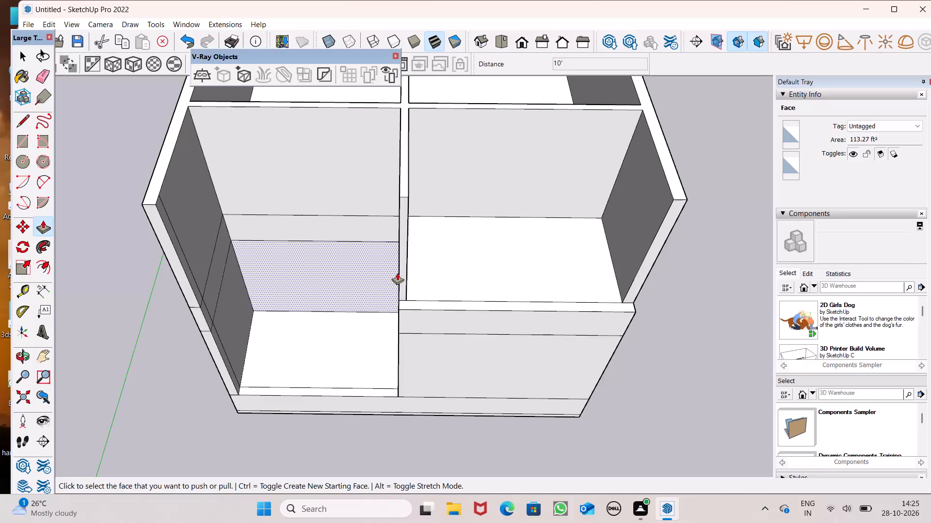
pyautogui.moveTo(404, 271); pyautogui.dragTo(379, 116)
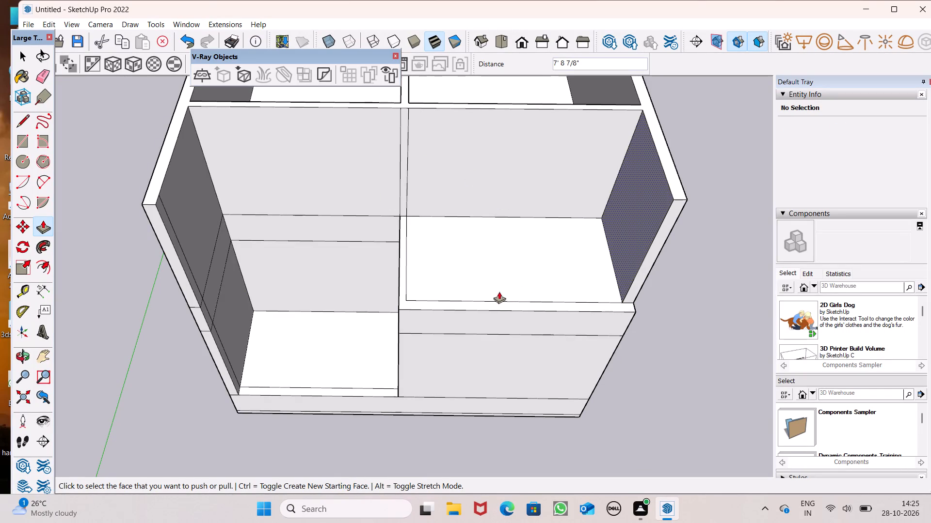
# Push/Pull the 3' band above the small room's rear wall forward about 8' 6" to the building front, covering the room.
pyautogui.scroll(-6, 538, 302)
pyautogui.moveTo(536, 351); pyautogui.dragTo(535, 316, button='middle')
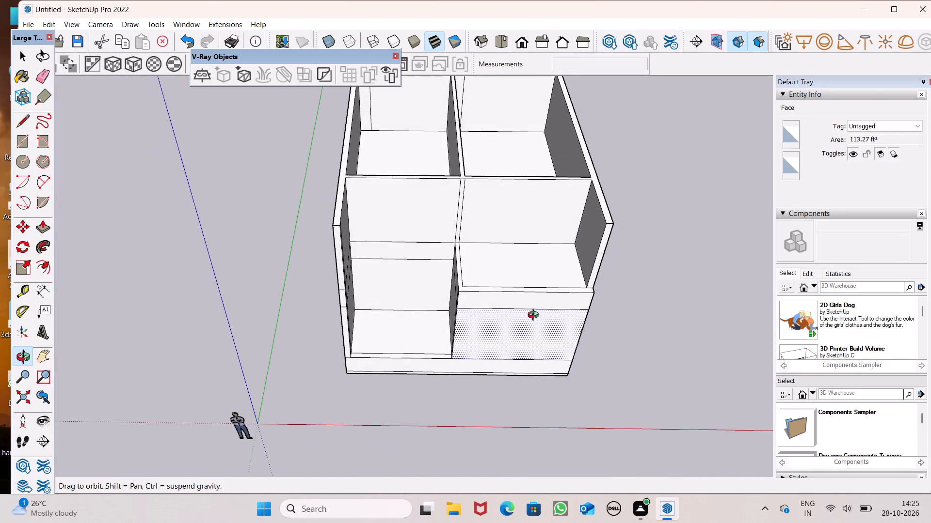
pyautogui.moveTo(535, 316); pyautogui.dragTo(537, 309, button='middle')
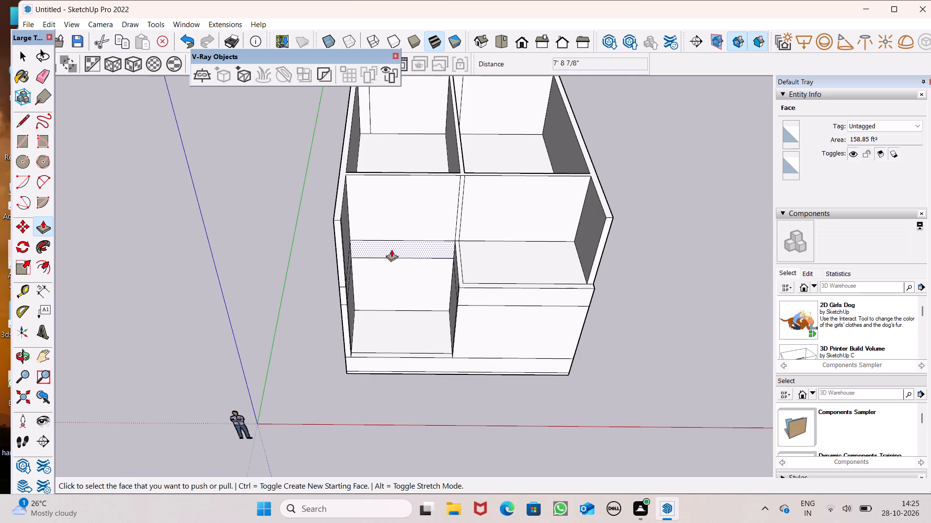
pyautogui.moveTo(424, 254); pyautogui.dragTo(472, 291)
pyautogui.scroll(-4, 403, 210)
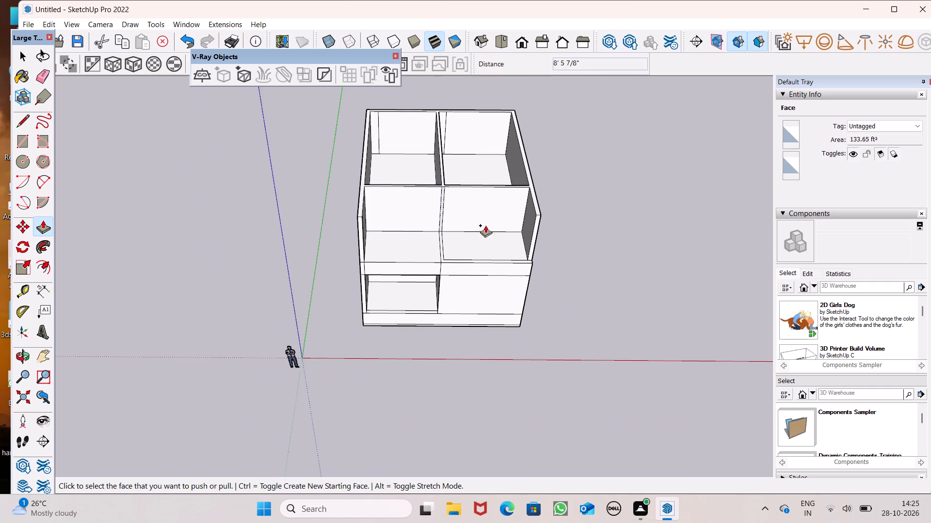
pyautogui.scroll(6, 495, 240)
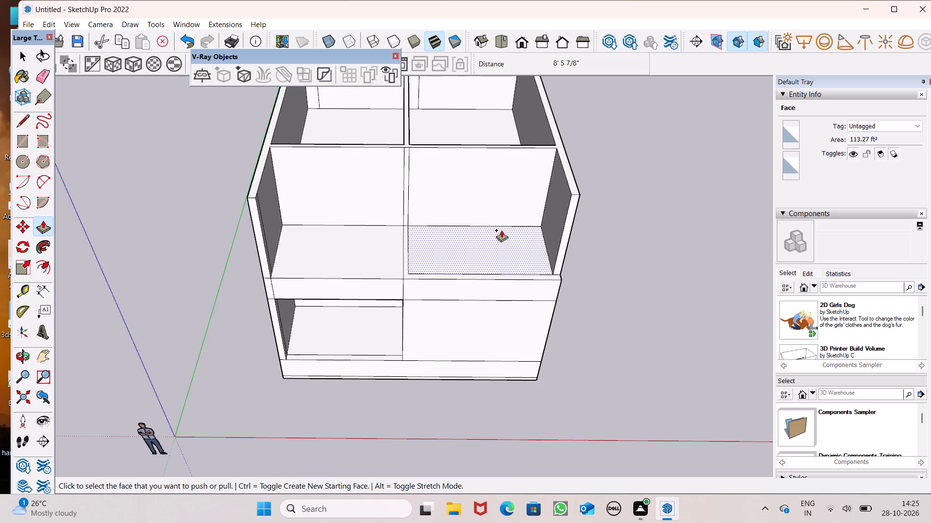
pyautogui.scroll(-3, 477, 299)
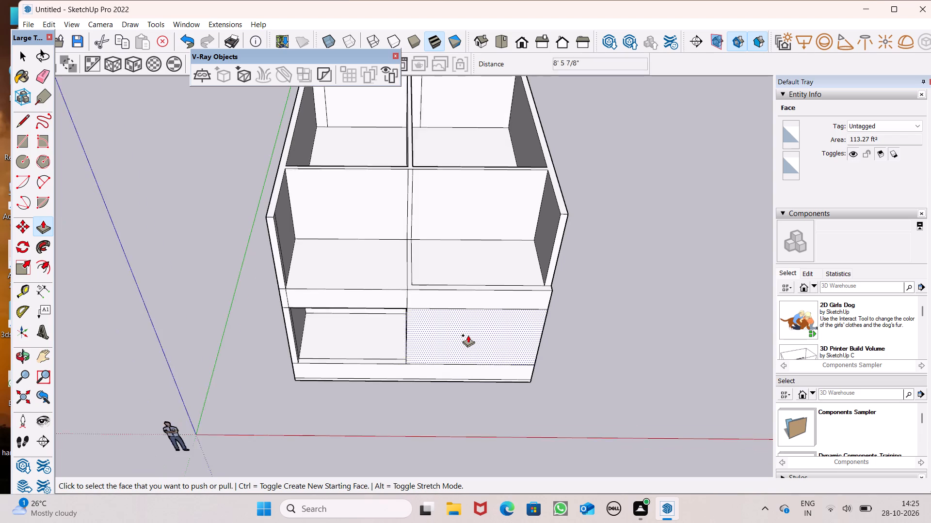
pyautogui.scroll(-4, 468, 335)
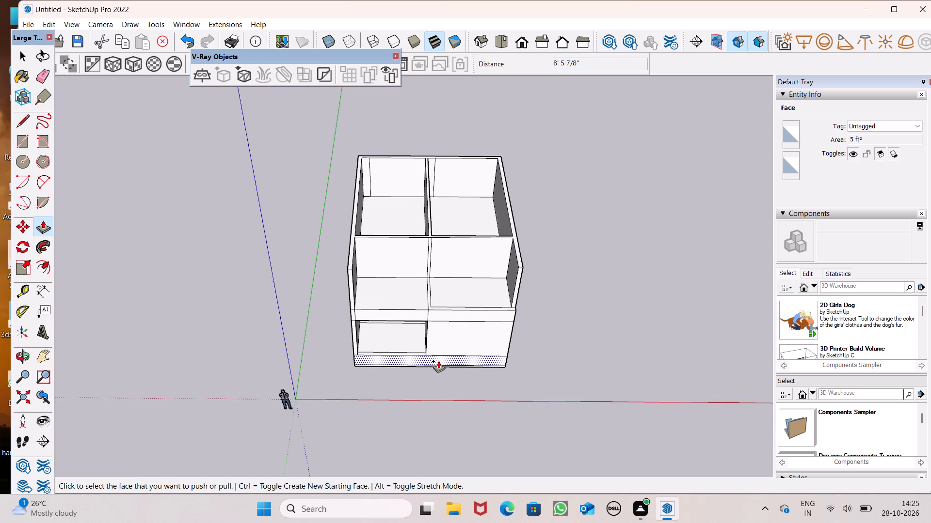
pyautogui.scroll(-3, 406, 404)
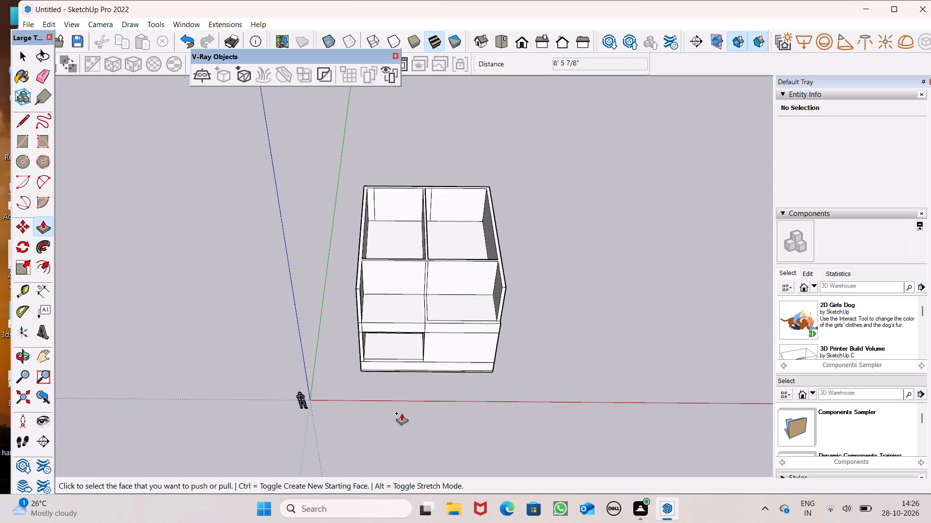
# Erase the leftover vertical lines on the inner face of the rear wall in both rear upper rooms.
pyautogui.scroll(-1, 401, 413)
pyautogui.scroll(3, 403, 335)
pyautogui.scroll(-2, 403, 335)
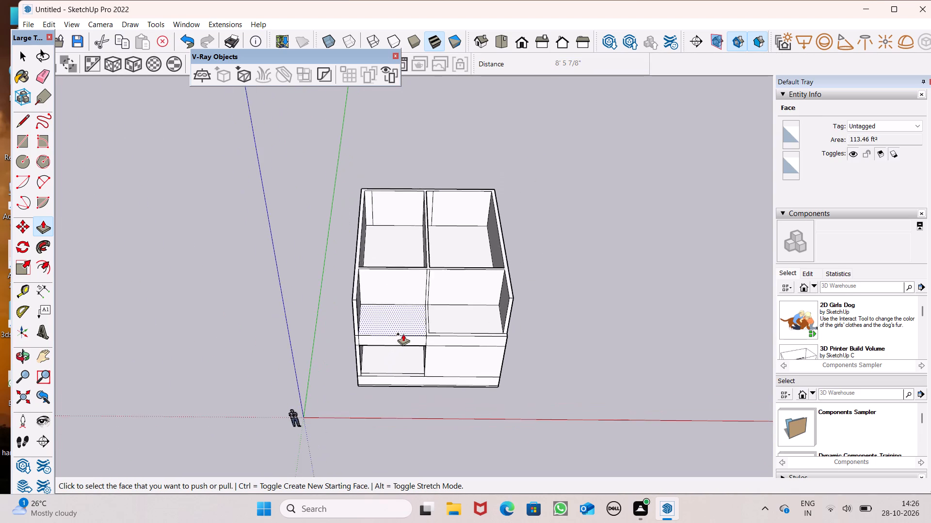
pyautogui.scroll(5, 360, 292)
pyautogui.scroll(-4, 360, 292)
pyautogui.scroll(4, 367, 194)
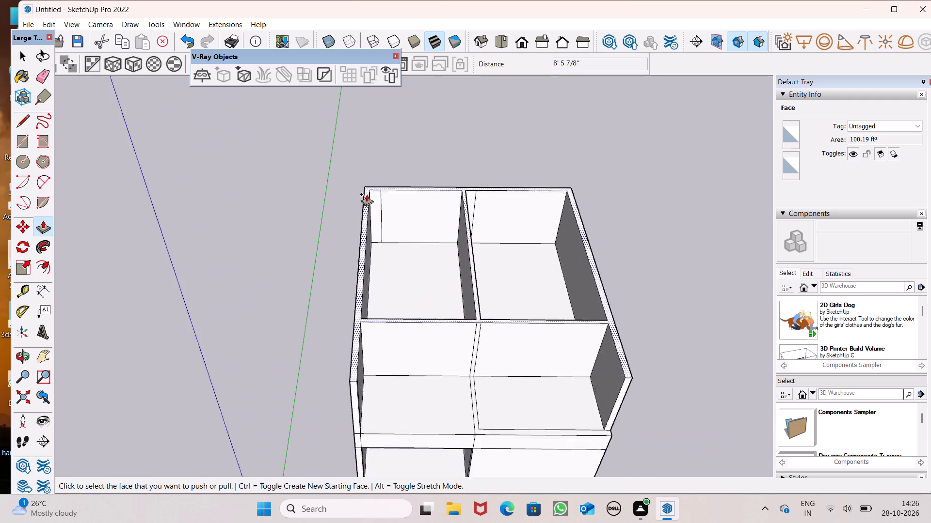
pyautogui.scroll(2, 367, 194)
pyautogui.click(46, 74)
pyautogui.scroll(3, 351, 199)
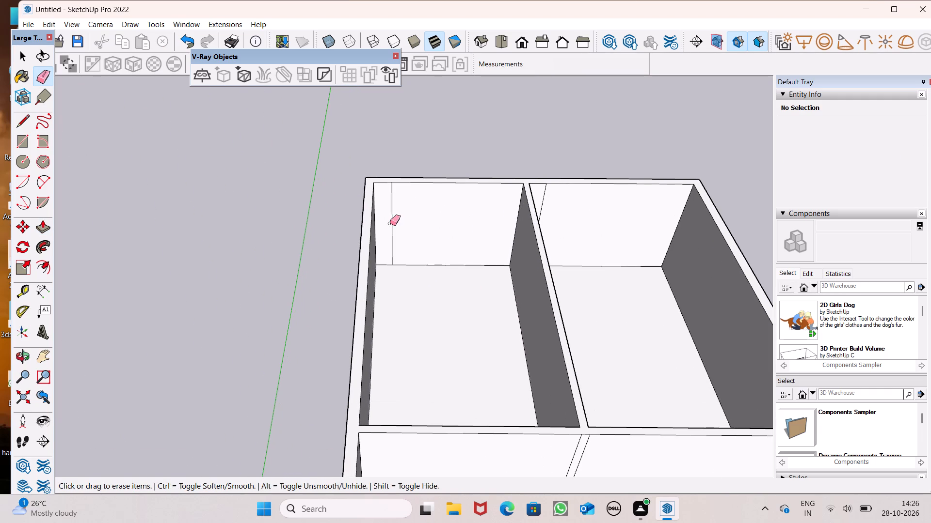
pyautogui.click(396, 220)
pyautogui.scroll(-6, 398, 217)
pyautogui.scroll(5, 445, 220)
pyautogui.moveTo(361, 224); pyautogui.dragTo(373, 226)
pyautogui.scroll(-7, 364, 235)
pyautogui.scroll(7, 436, 226)
pyautogui.click(433, 220)
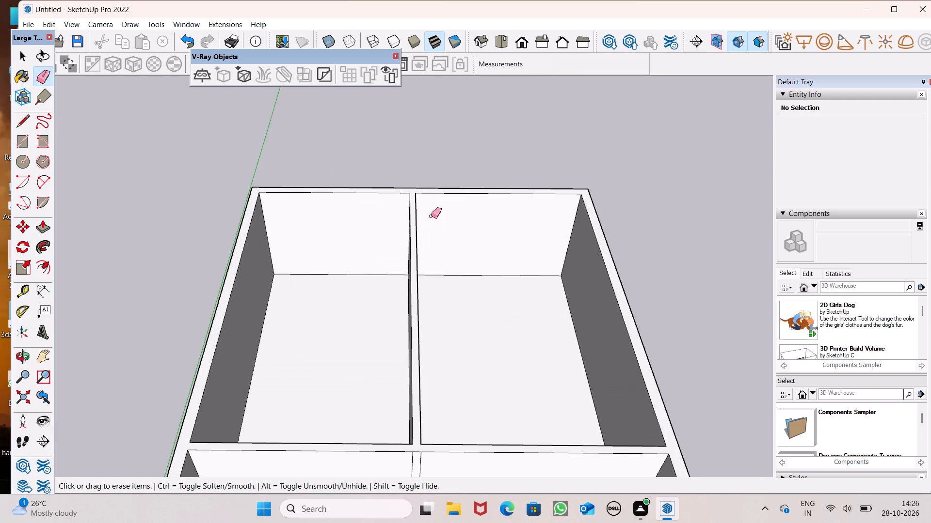
pyautogui.scroll(-4, 411, 163)
pyautogui.press('space')
# Examine the upper rooms, front terrace and outer walls of the building from several sides.
pyautogui.scroll(-5, 409, 178)
pyautogui.moveTo(419, 280); pyautogui.dragTo(11, 308, button='middle')
pyautogui.scroll(1, 11, 308)
pyautogui.moveTo(408, 306); pyautogui.dragTo(183, 348, button='middle')
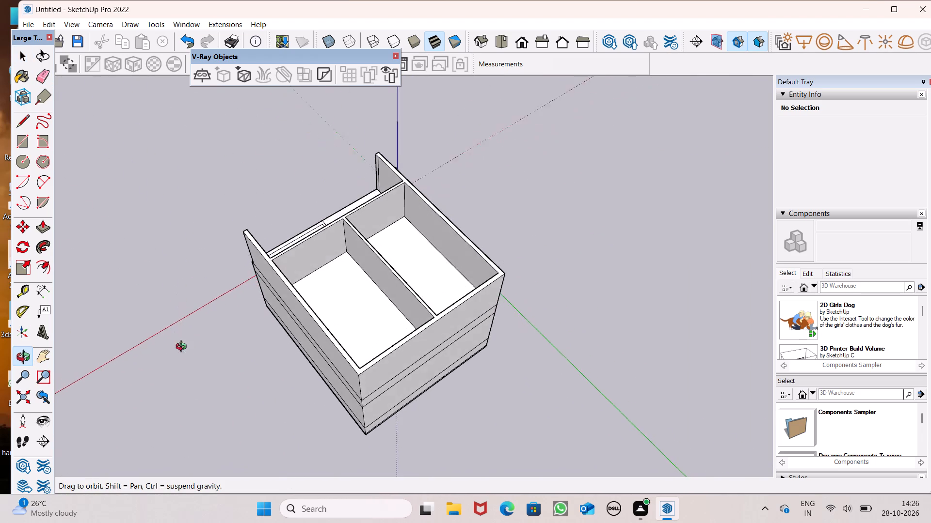
pyautogui.moveTo(183, 348); pyautogui.dragTo(806, 316, button='middle')
pyautogui.moveTo(462, 292); pyautogui.dragTo(472, 269, button='middle')
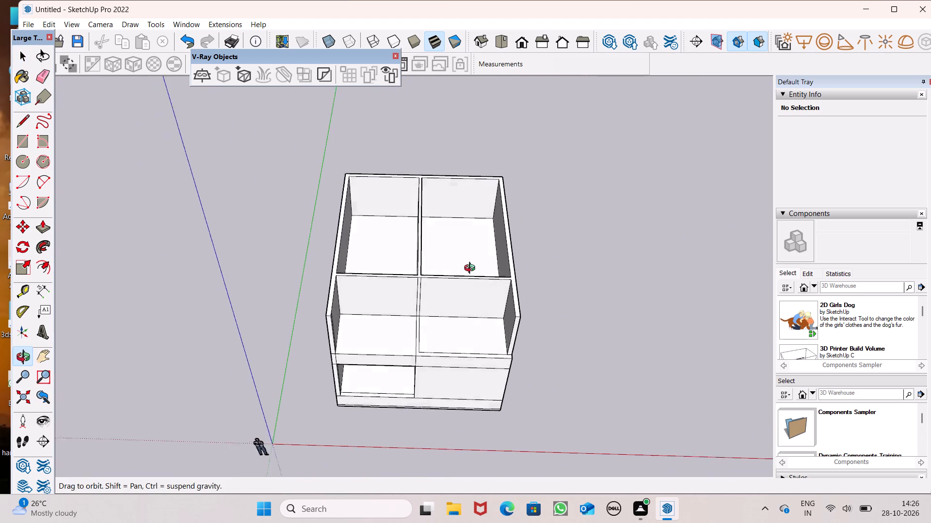
pyautogui.moveTo(472, 269); pyautogui.dragTo(484, 214, button='middle')
pyautogui.scroll(1, 482, 225)
pyautogui.scroll(-4, 399, 224)
pyautogui.moveTo(397, 206); pyautogui.dragTo(394, 322, button='middle')
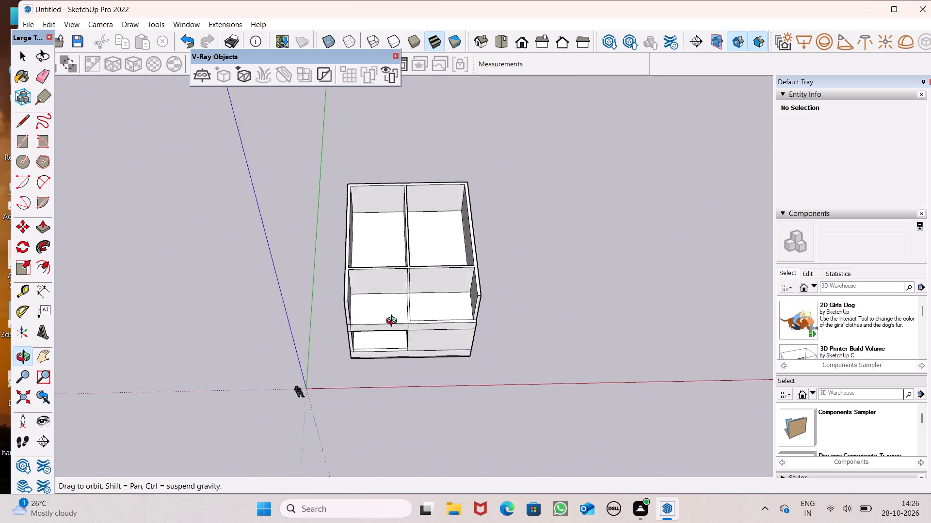
pyautogui.moveTo(394, 322); pyautogui.dragTo(396, 339, button='middle')
pyautogui.scroll(1, 396, 339)
pyautogui.scroll(7, 430, 265)
pyautogui.scroll(-6, 426, 213)
pyautogui.moveTo(457, 338); pyautogui.dragTo(458, 314, button='middle')
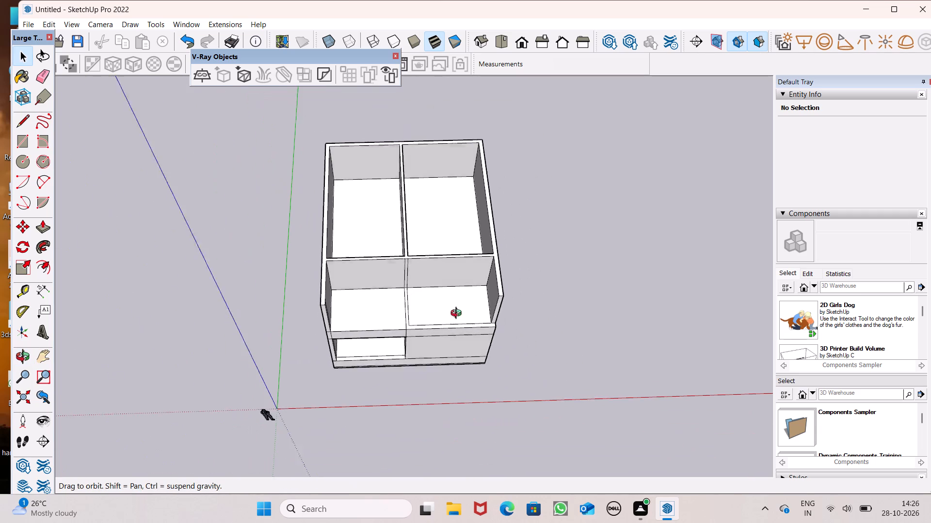
pyautogui.moveTo(458, 314); pyautogui.dragTo(462, 256, button='middle')
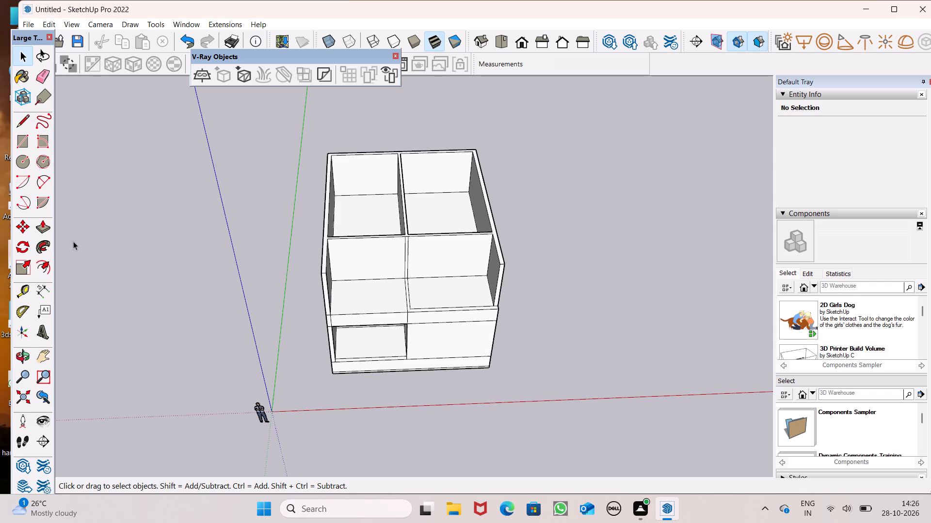
pyautogui.scroll(-1, 356, 286)
pyautogui.moveTo(416, 321); pyautogui.dragTo(397, 287, button='middle')
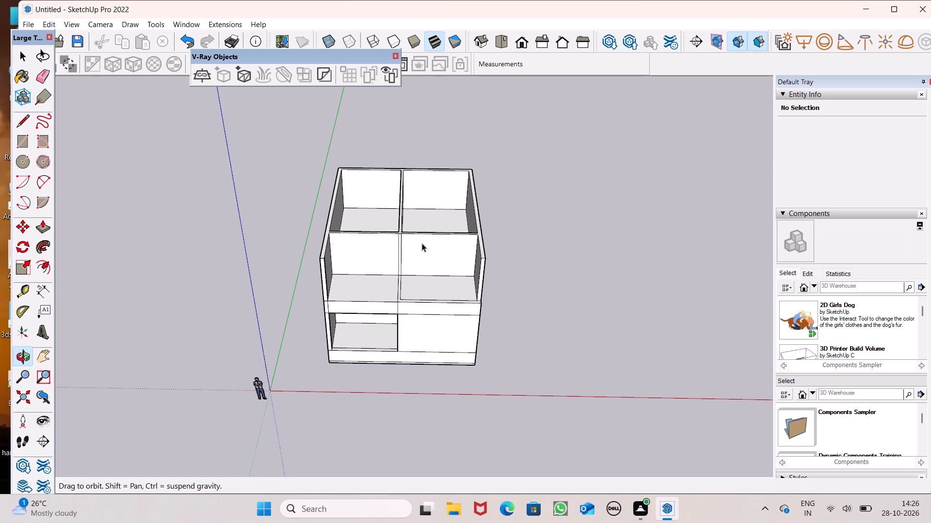
pyautogui.scroll(-2, 406, 235)
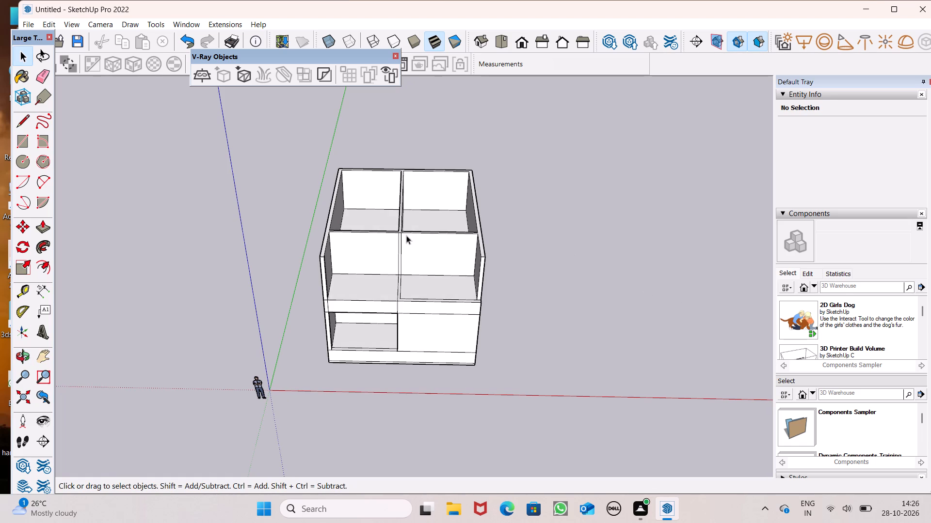
pyautogui.moveTo(416, 288); pyautogui.dragTo(489, 302, button='middle')
pyautogui.scroll(1, 493, 300)
pyautogui.scroll(-4, 359, 276)
pyautogui.moveTo(476, 310); pyautogui.dragTo(382, 402, button='middle')
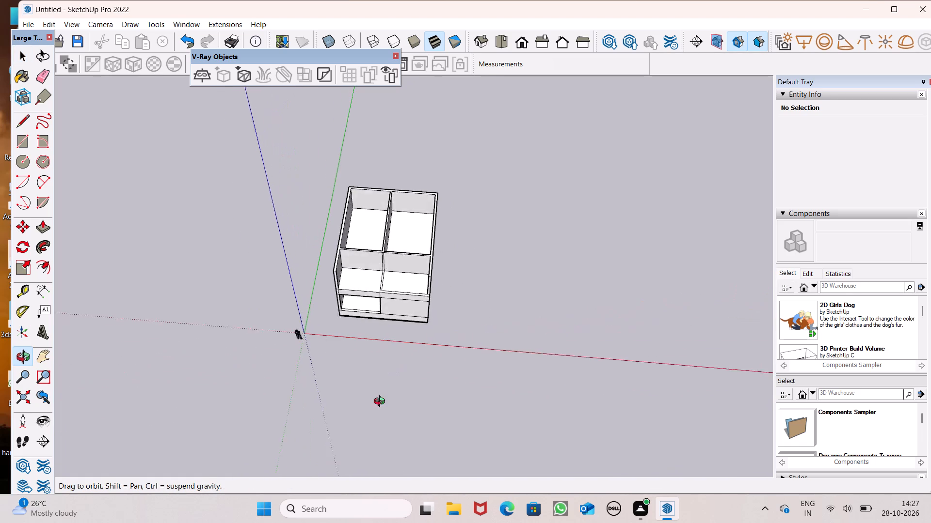
pyautogui.moveTo(382, 402); pyautogui.dragTo(484, 311, button='middle')
pyautogui.scroll(1, 493, 342)
pyautogui.scroll(5, 407, 197)
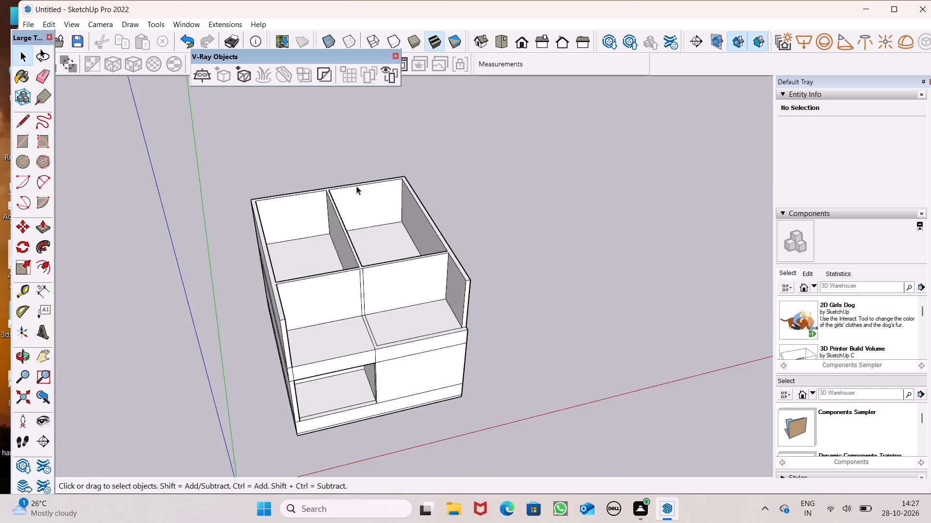
pyautogui.scroll(-2, 356, 186)
pyautogui.moveTo(395, 236); pyautogui.dragTo(364, 237, button='middle')
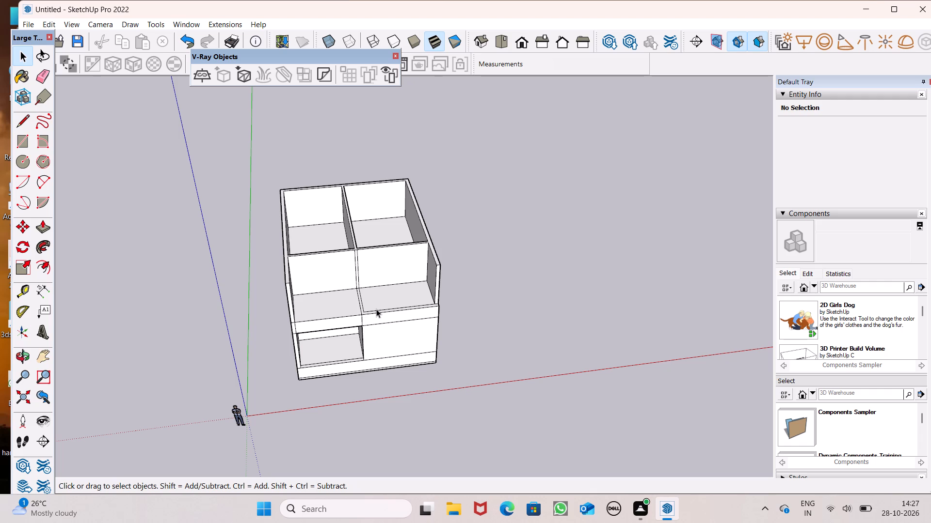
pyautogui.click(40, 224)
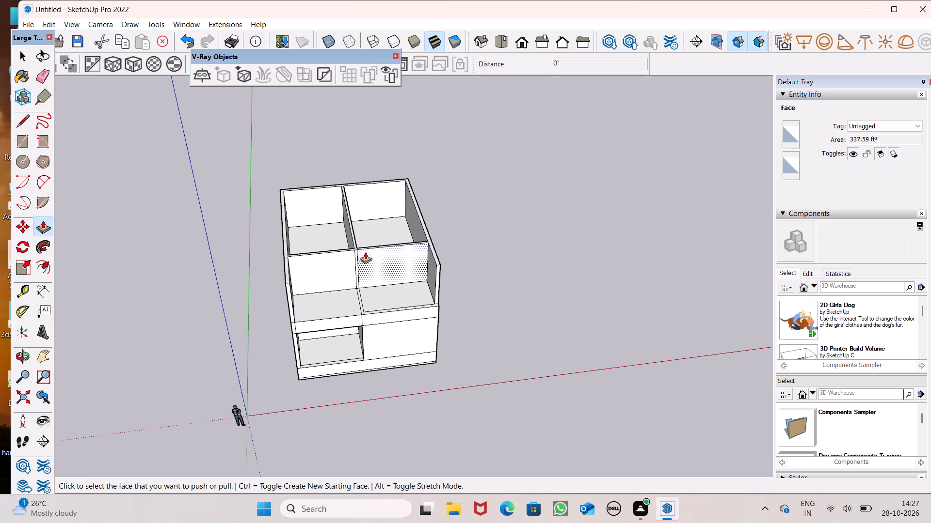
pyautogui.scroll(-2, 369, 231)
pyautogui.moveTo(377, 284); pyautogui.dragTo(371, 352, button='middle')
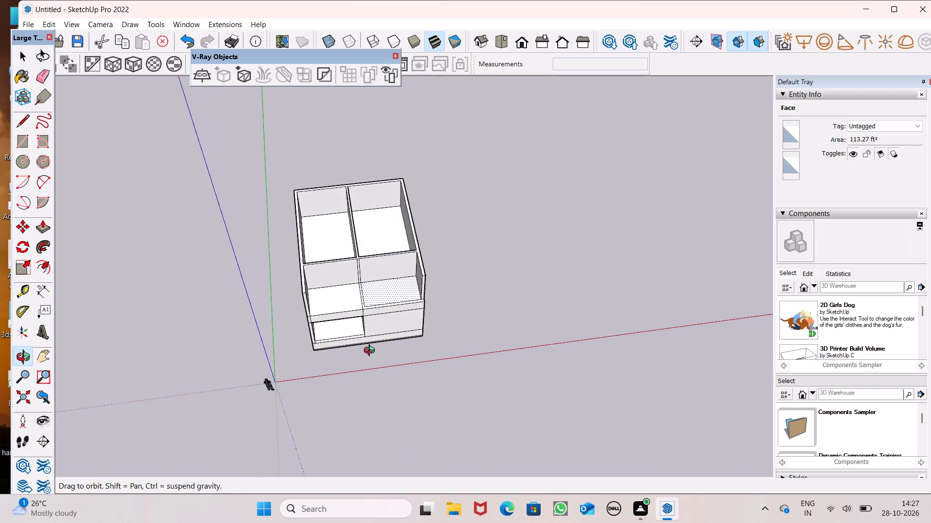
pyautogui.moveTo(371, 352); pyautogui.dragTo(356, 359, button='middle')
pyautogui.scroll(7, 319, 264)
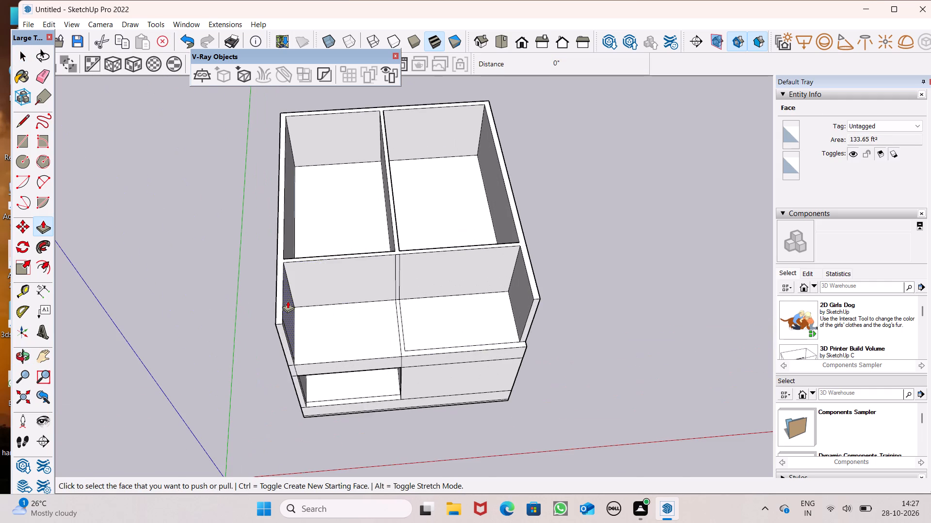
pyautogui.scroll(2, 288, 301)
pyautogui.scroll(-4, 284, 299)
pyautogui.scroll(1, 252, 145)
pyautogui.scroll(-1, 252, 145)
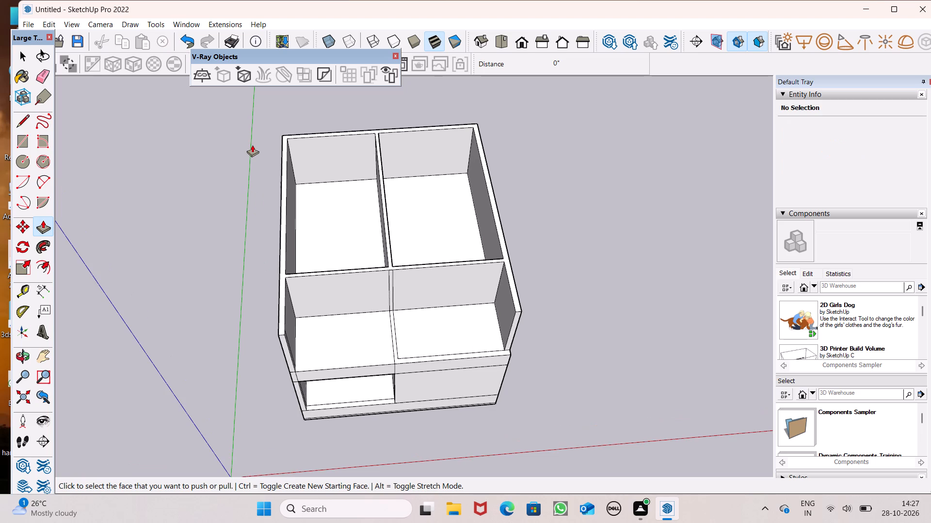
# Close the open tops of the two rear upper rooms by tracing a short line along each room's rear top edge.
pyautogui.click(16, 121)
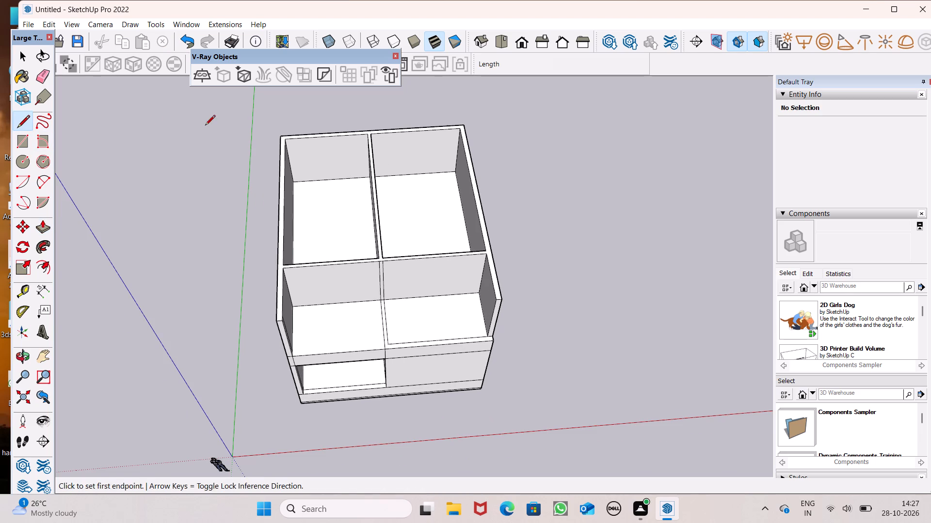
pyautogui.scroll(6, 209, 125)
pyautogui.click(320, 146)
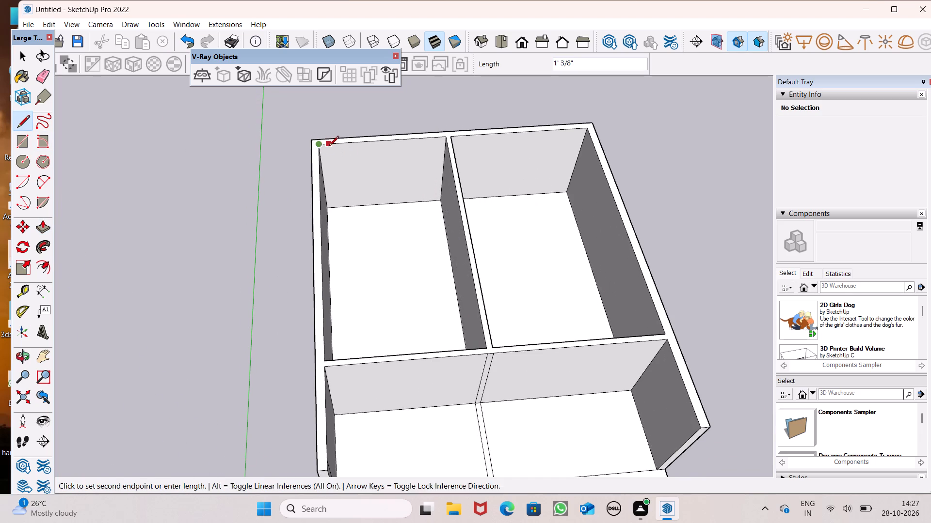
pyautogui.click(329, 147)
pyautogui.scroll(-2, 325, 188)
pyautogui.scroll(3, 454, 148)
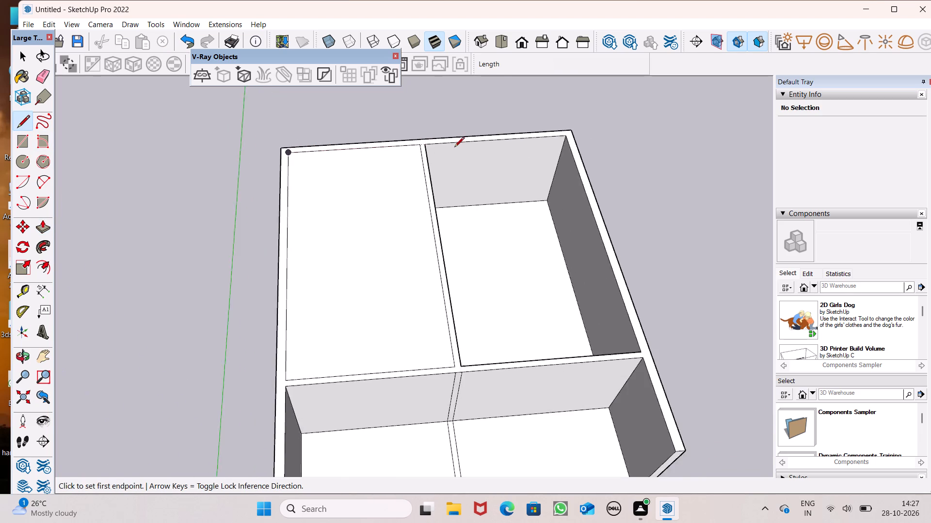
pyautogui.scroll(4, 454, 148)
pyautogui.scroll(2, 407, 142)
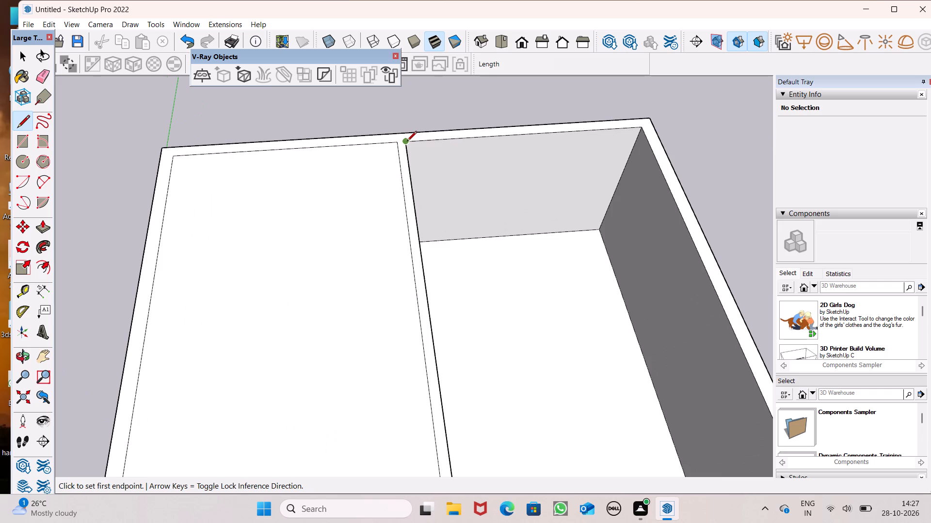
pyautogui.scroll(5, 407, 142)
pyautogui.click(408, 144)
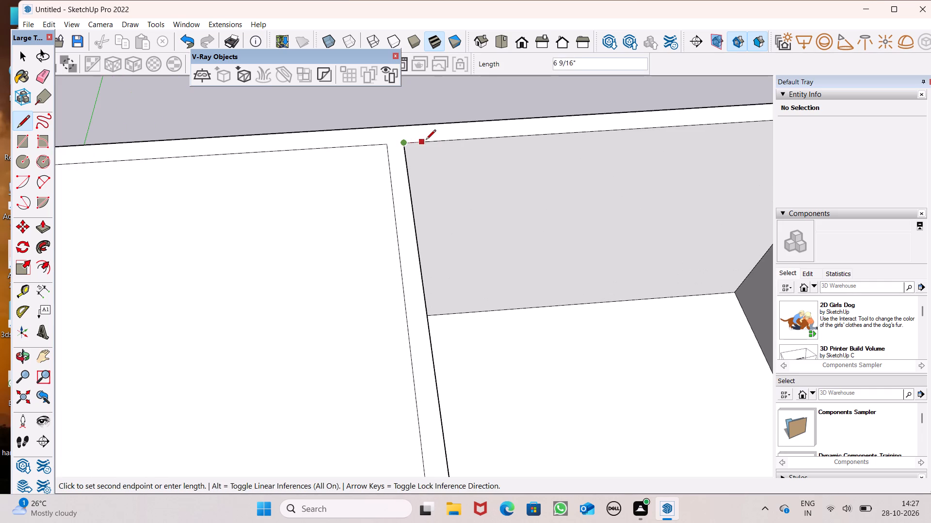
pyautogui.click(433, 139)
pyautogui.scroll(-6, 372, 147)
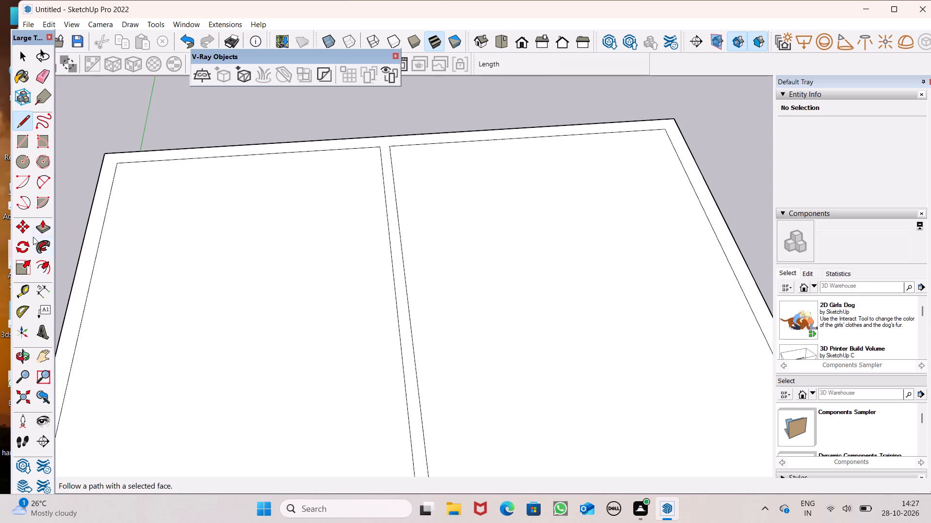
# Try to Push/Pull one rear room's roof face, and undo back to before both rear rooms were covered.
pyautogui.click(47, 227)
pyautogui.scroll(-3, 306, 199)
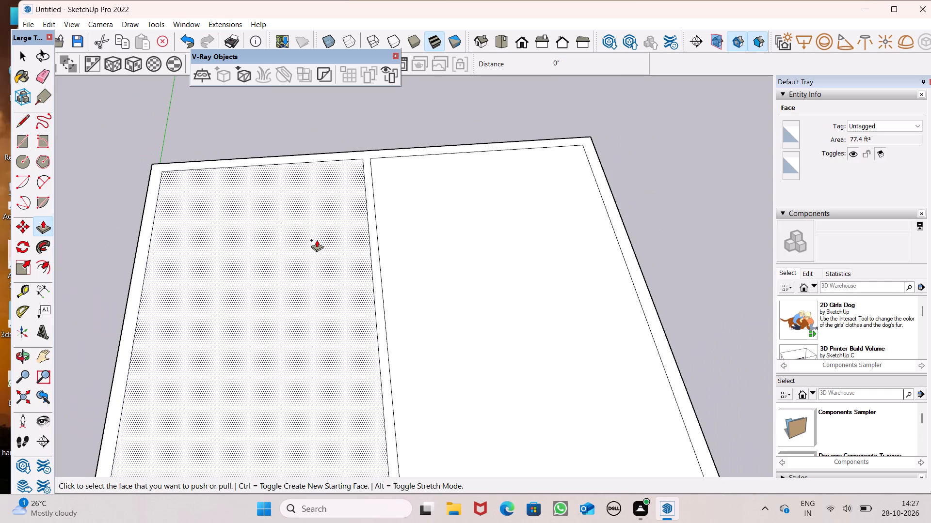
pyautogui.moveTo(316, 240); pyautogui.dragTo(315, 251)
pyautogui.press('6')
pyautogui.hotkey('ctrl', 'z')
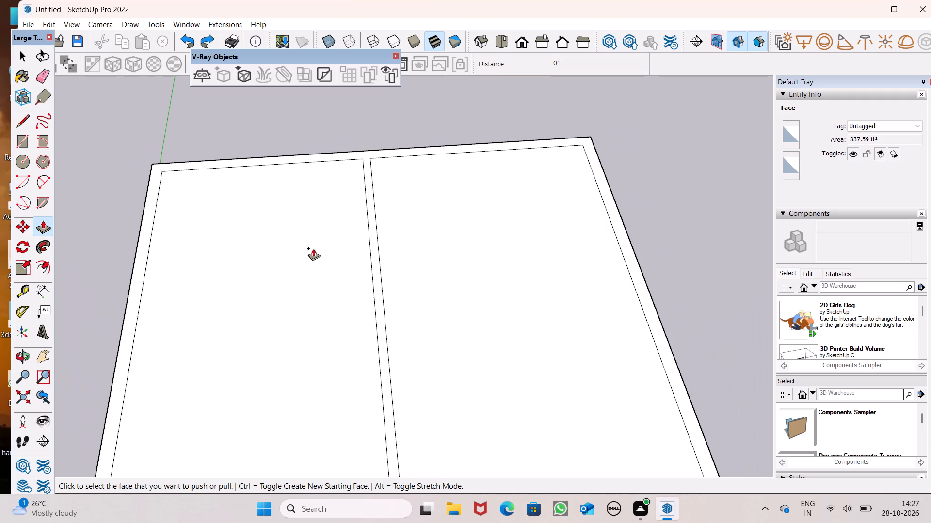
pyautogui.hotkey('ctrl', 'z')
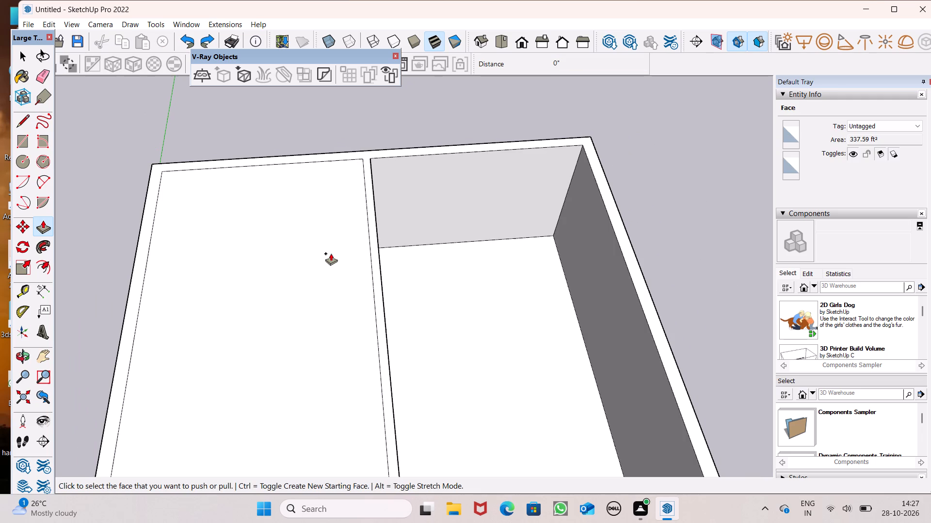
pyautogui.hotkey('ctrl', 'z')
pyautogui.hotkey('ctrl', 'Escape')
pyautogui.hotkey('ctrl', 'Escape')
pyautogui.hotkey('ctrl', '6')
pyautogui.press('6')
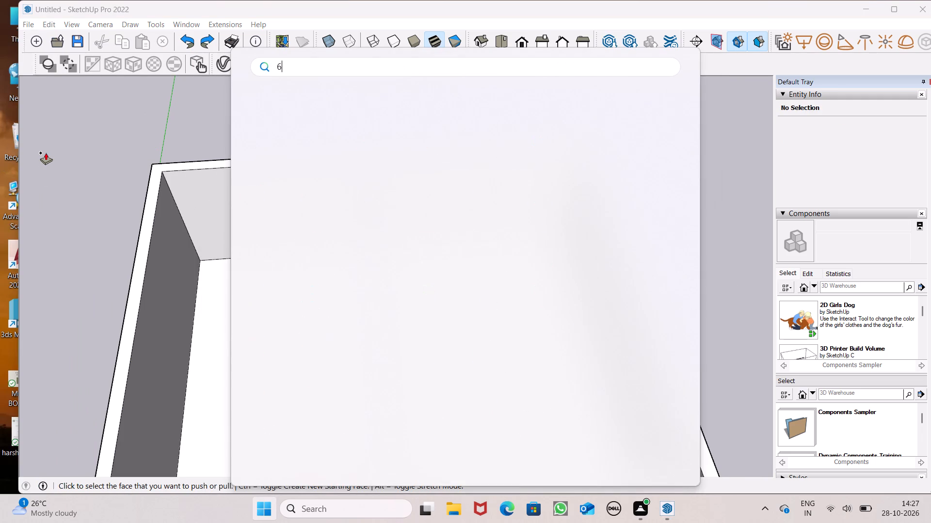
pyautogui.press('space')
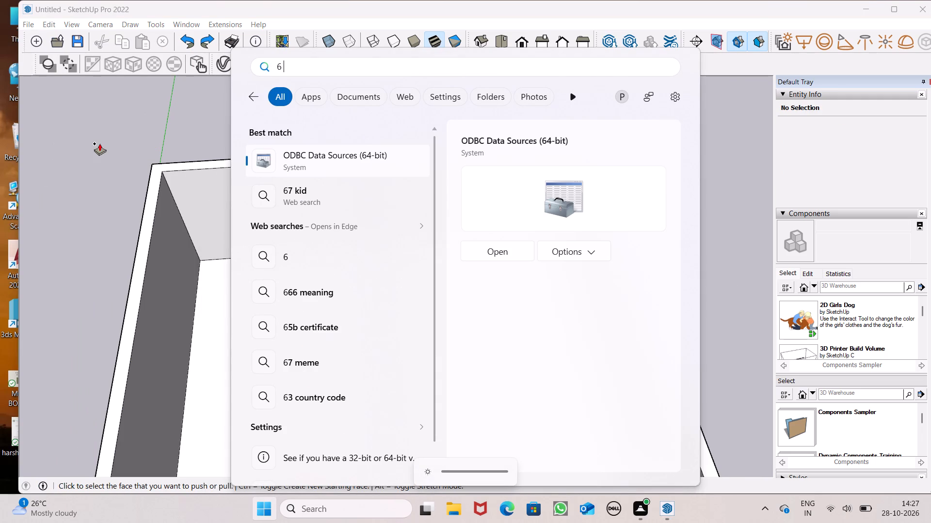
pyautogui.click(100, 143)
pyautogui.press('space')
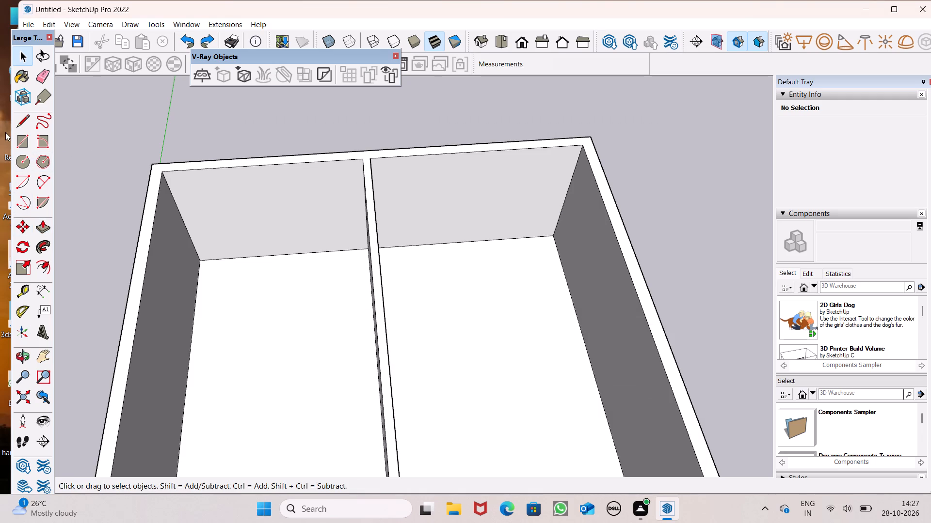
# Retrace a short line along each rear upper room's rear top edge to create roof faces over both rooms.
pyautogui.click(24, 127)
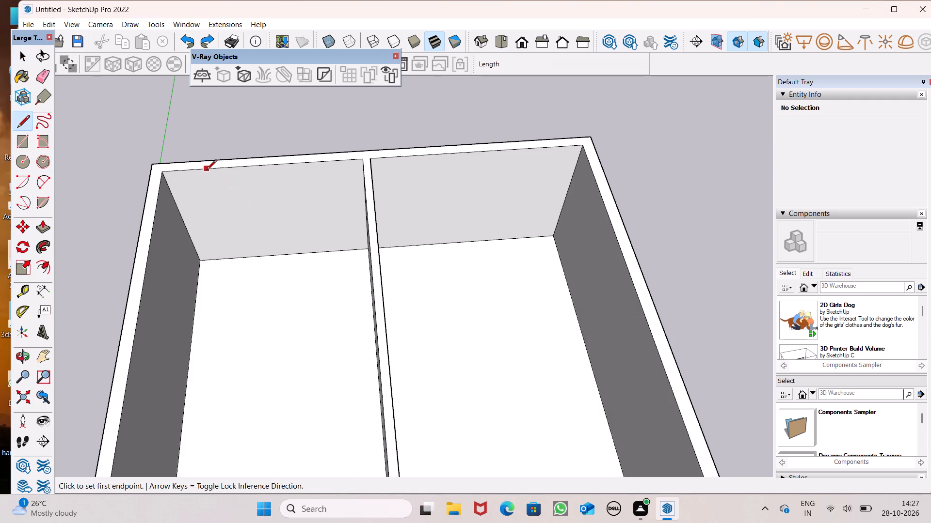
pyautogui.click(207, 170)
pyautogui.click(213, 168)
pyautogui.click(214, 168)
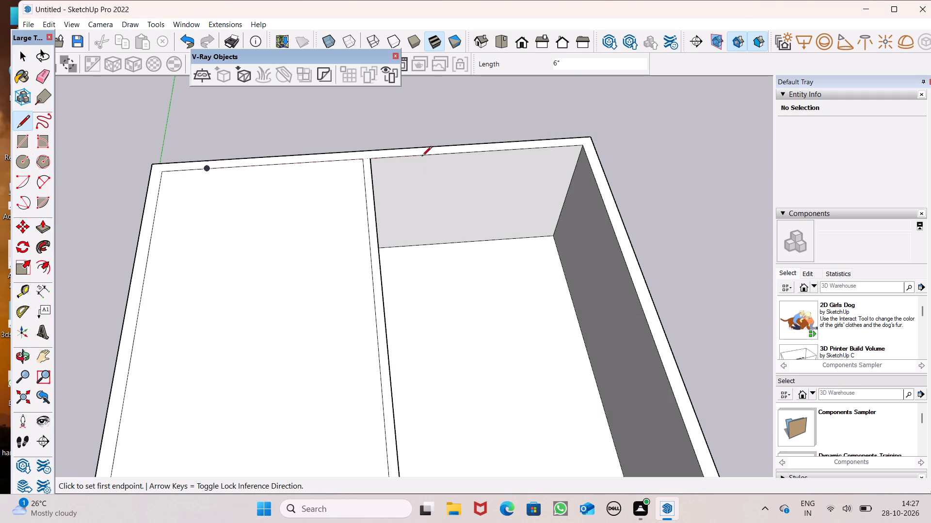
pyautogui.click(422, 157)
pyautogui.click(433, 156)
# Push/Pull the roof face over each of the two rear upper rooms by 6".
pyautogui.click(39, 223)
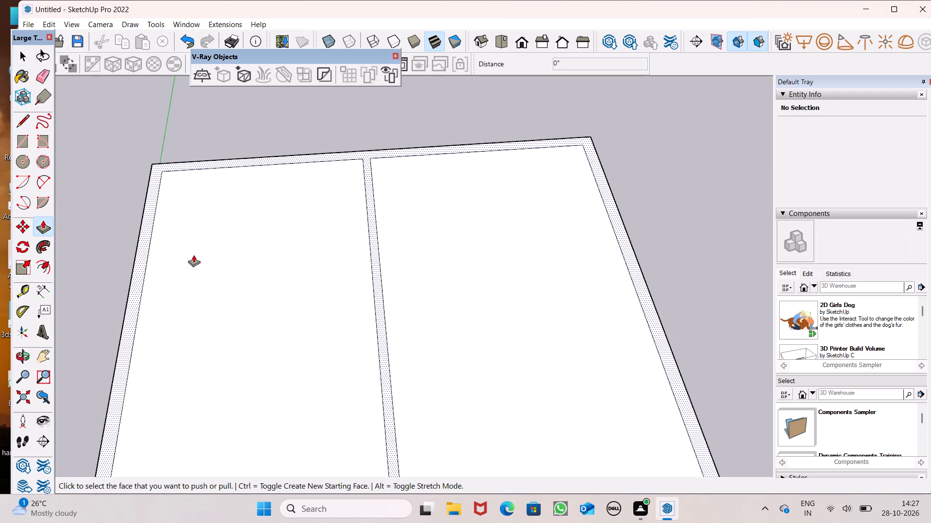
pyautogui.moveTo(242, 255); pyautogui.dragTo(243, 260)
pyautogui.write('6"')
pyautogui.moveTo(243, 260); pyautogui.dragTo(243, 260)
pyautogui.press('Return')
pyautogui.moveTo(403, 265); pyautogui.dragTo(405, 282)
pyautogui.write('6"')
pyautogui.press('Return')
pyautogui.press('space')
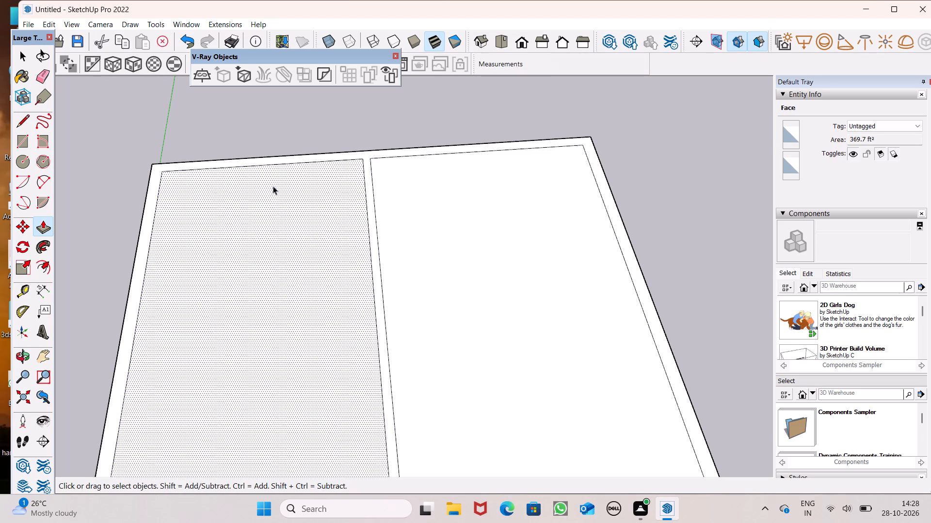
pyautogui.scroll(-7, 273, 186)
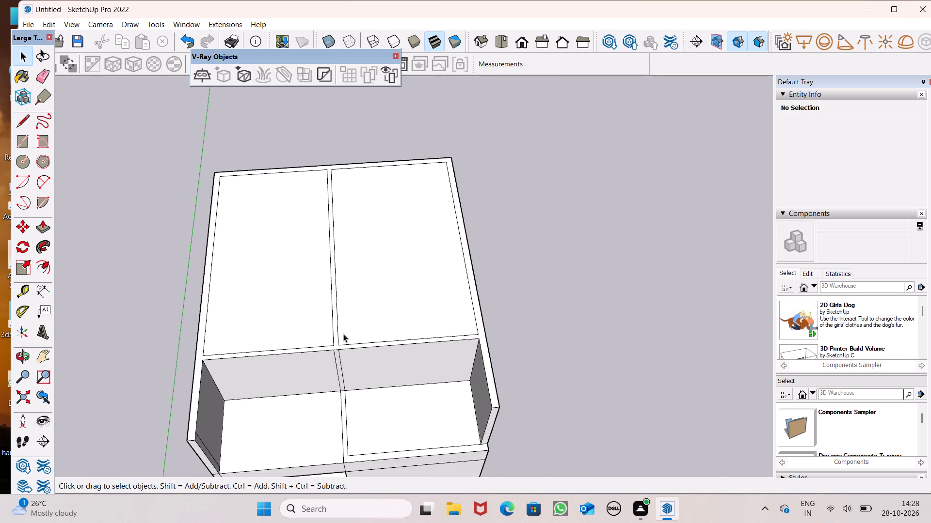
# Draw a short line of about 6" across each end of the dividing wall's top between the two rear roof faces.
pyautogui.moveTo(331, 406); pyautogui.dragTo(307, 335, button='middle')
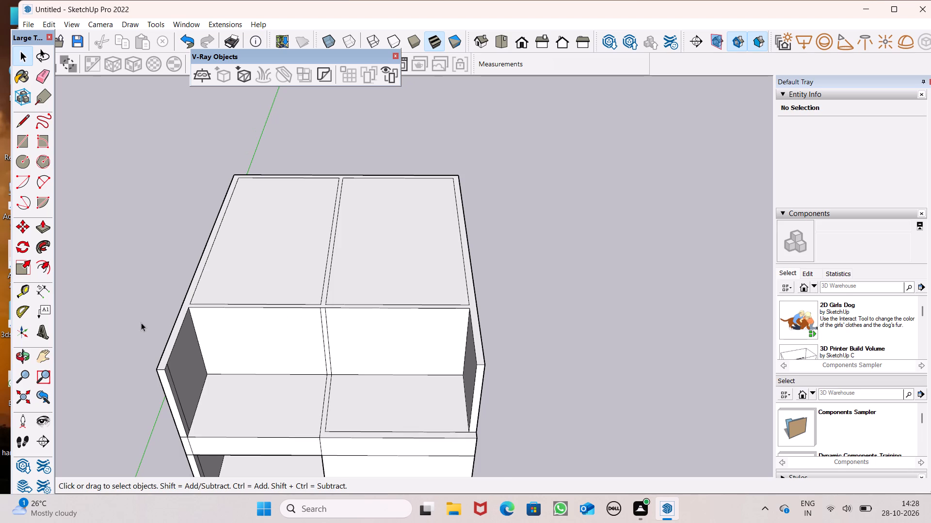
pyautogui.scroll(1, 142, 323)
pyautogui.scroll(1, 183, 307)
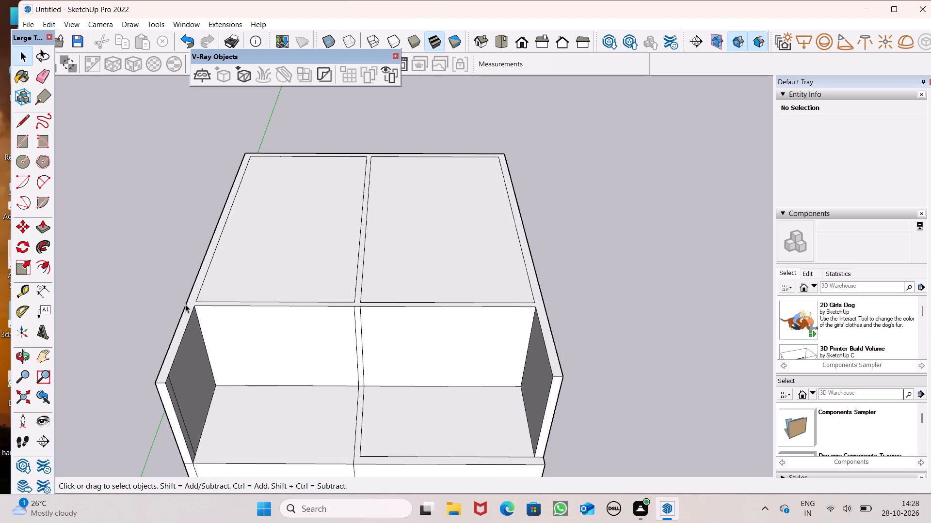
pyautogui.scroll(1, 191, 297)
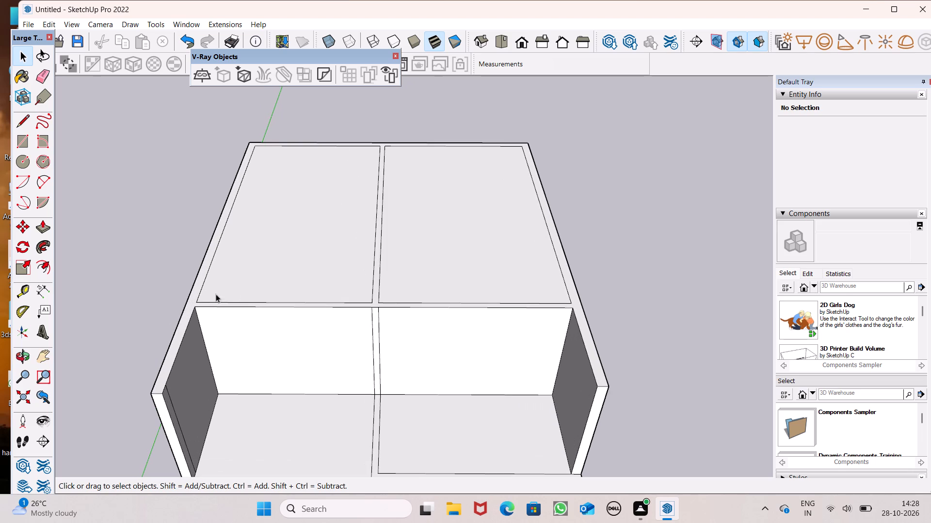
pyautogui.scroll(1, 360, 300)
pyautogui.scroll(-5, 403, 346)
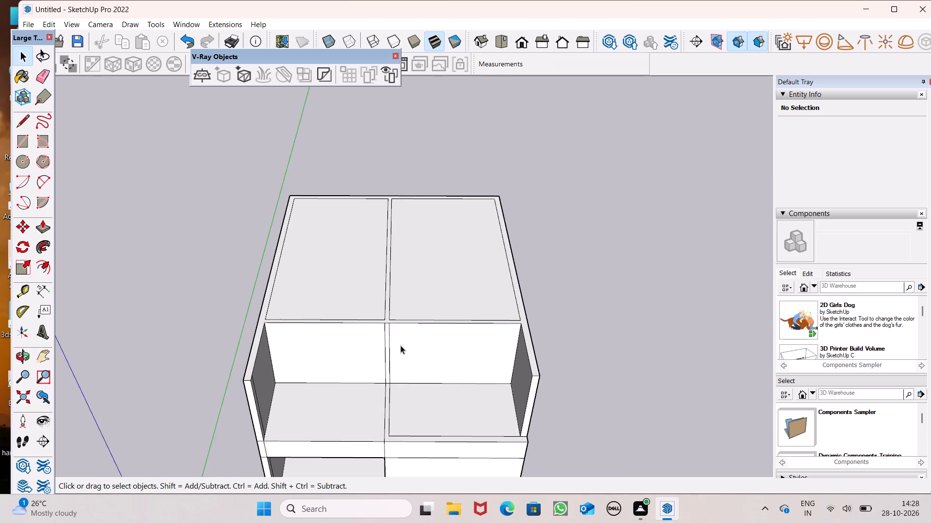
pyautogui.moveTo(412, 386); pyautogui.dragTo(415, 417, button='middle')
pyautogui.scroll(1, 415, 417)
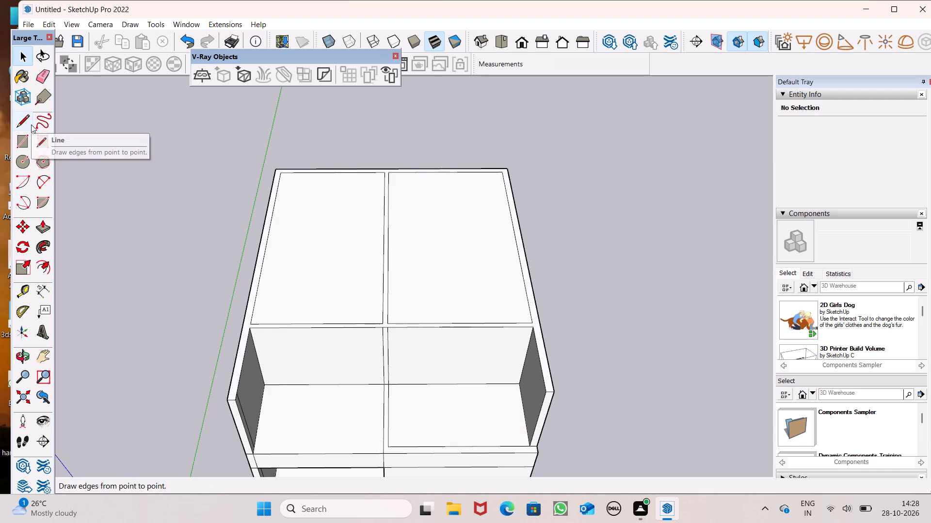
pyautogui.click(31, 124)
pyautogui.scroll(6, 358, 171)
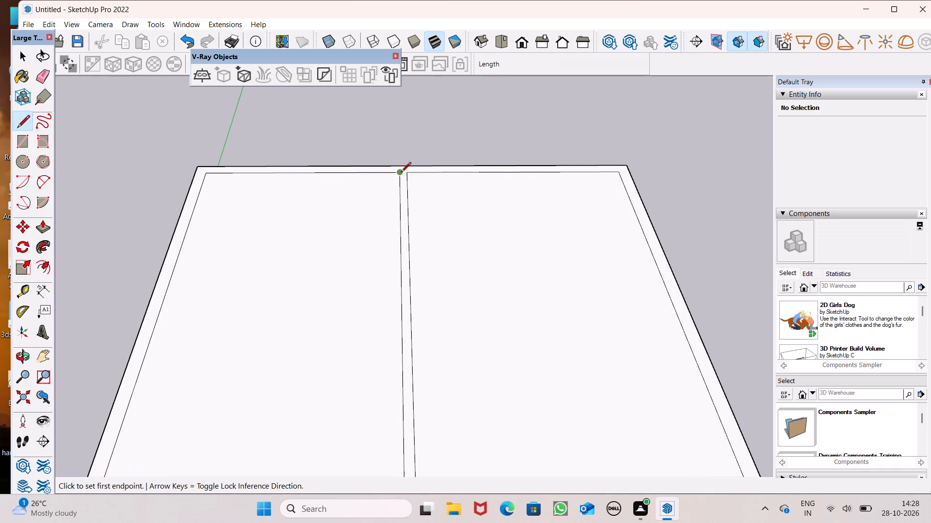
pyautogui.click(401, 173)
pyautogui.click(407, 173)
pyautogui.scroll(-5, 406, 138)
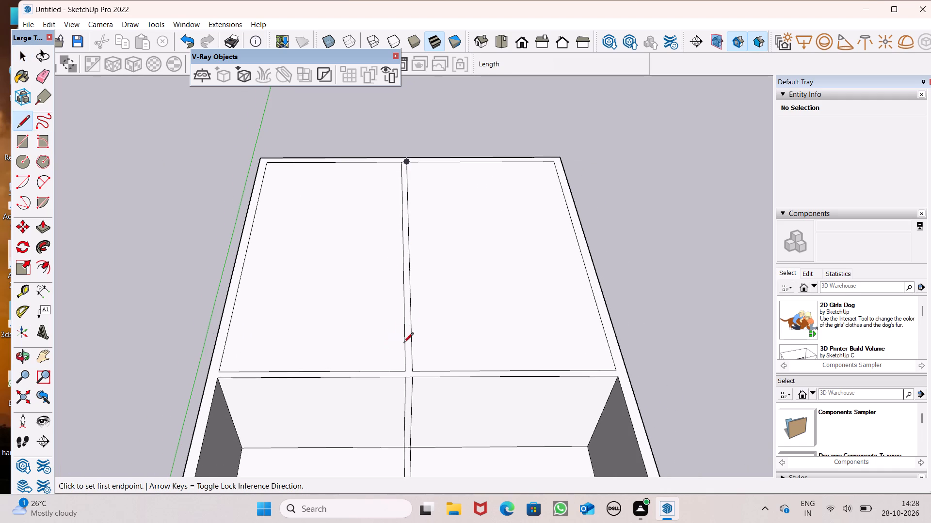
pyautogui.scroll(3, 403, 343)
pyautogui.moveTo(403, 381); pyautogui.dragTo(413, 379)
pyautogui.click(418, 379)
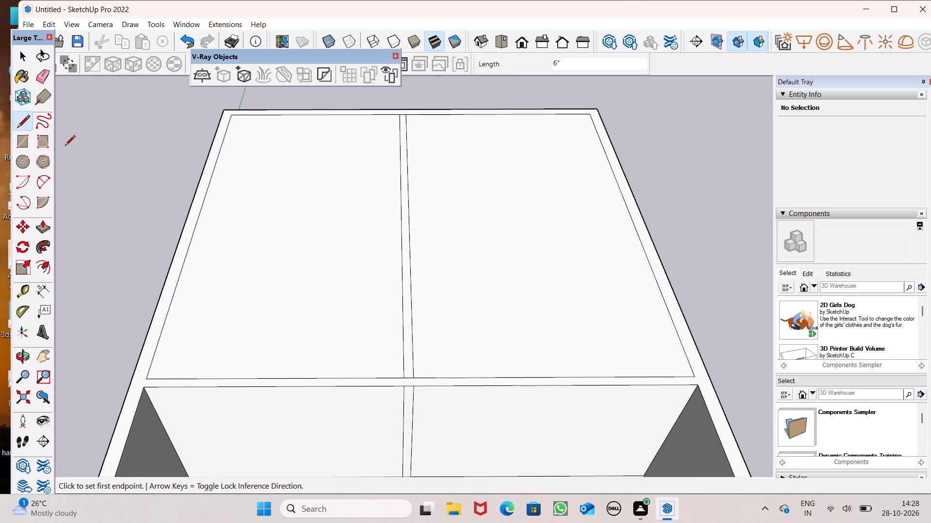
# Erase the two long edges of the dividing wall's top to merge the rear roof into one face.
pyautogui.click(43, 75)
pyautogui.moveTo(460, 286); pyautogui.dragTo(397, 302)
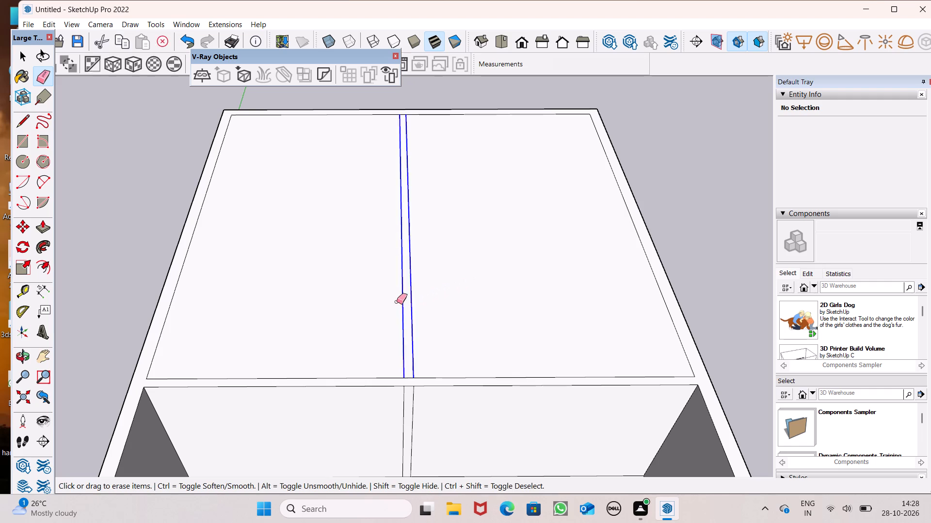
pyautogui.moveTo(397, 302); pyautogui.dragTo(392, 298)
pyautogui.scroll(-6, 399, 221)
pyautogui.scroll(3, 378, 315)
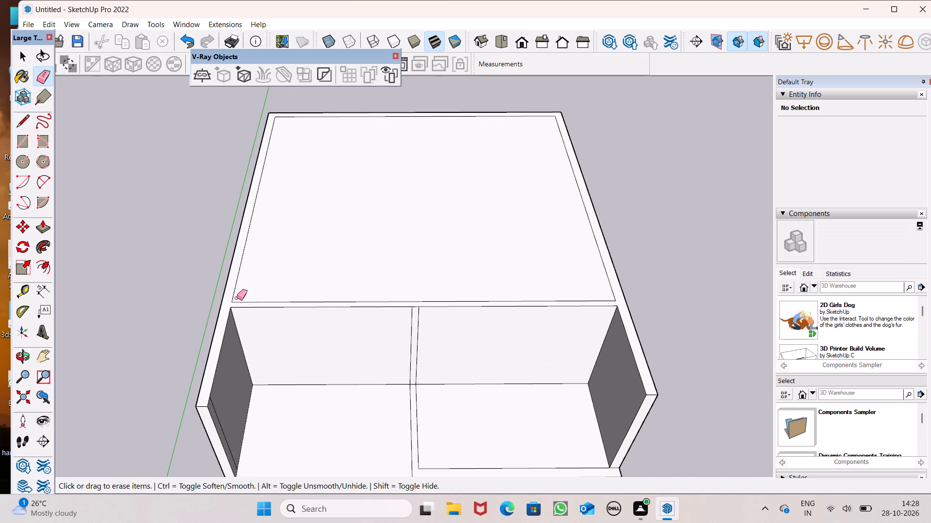
pyautogui.scroll(-1, 233, 305)
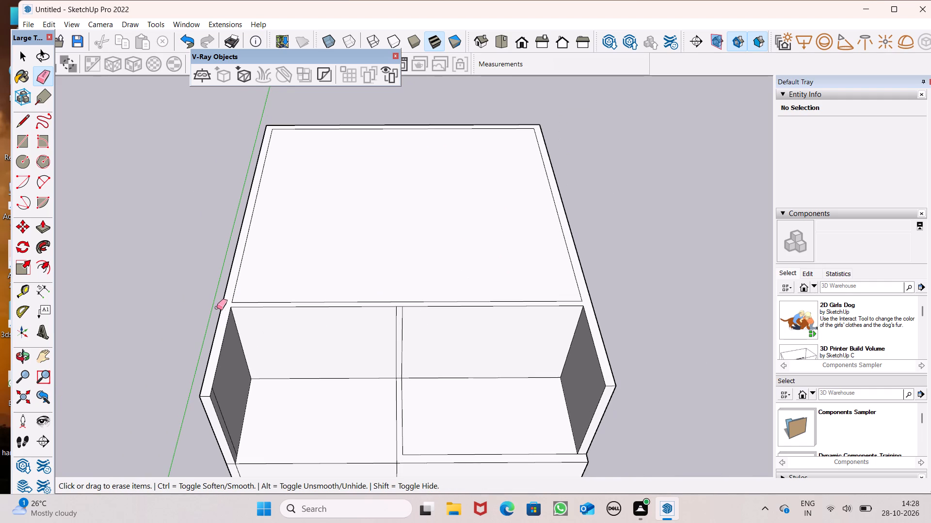
# Push/Pull the top face of the upper walls up 4' to raise a parapet around the rear roof.
pyautogui.click(46, 231)
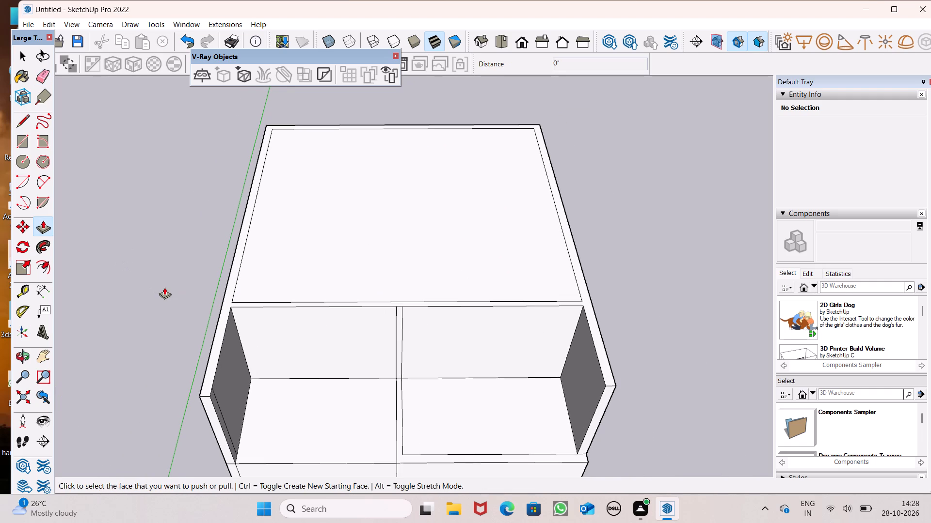
pyautogui.scroll(-2, 173, 280)
pyautogui.scroll(2, 187, 252)
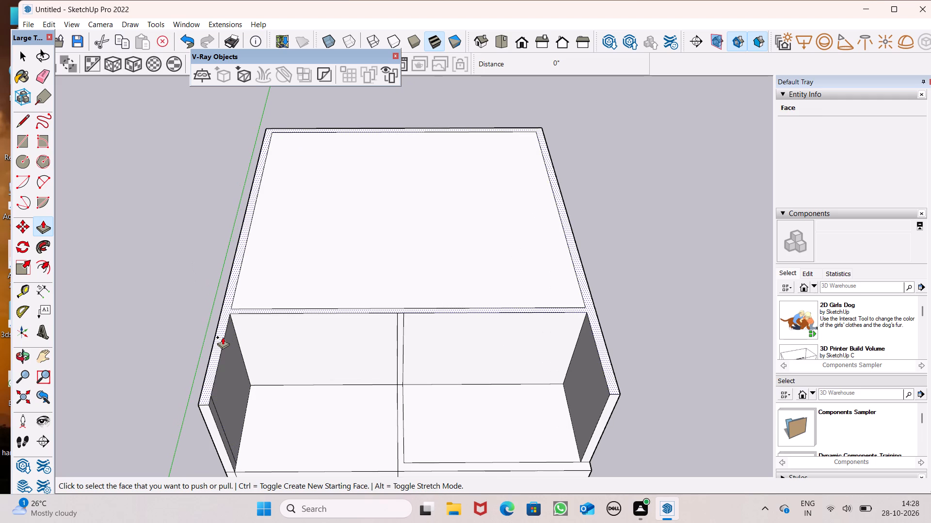
pyautogui.moveTo(217, 338); pyautogui.dragTo(205, 314)
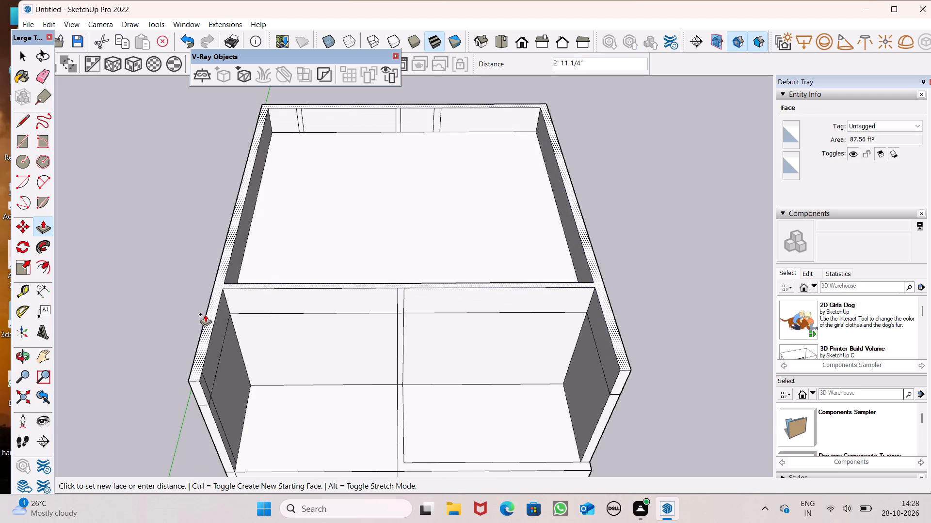
pyautogui.moveTo(205, 314); pyautogui.dragTo(205, 307)
pyautogui.write("4'")
pyautogui.press('Return')
pyautogui.scroll(-4, 205, 307)
# Check the parapet's height at the front end of a side wall with the Dimension tool.
pyautogui.moveTo(219, 301); pyautogui.dragTo(222, 177, button='middle')
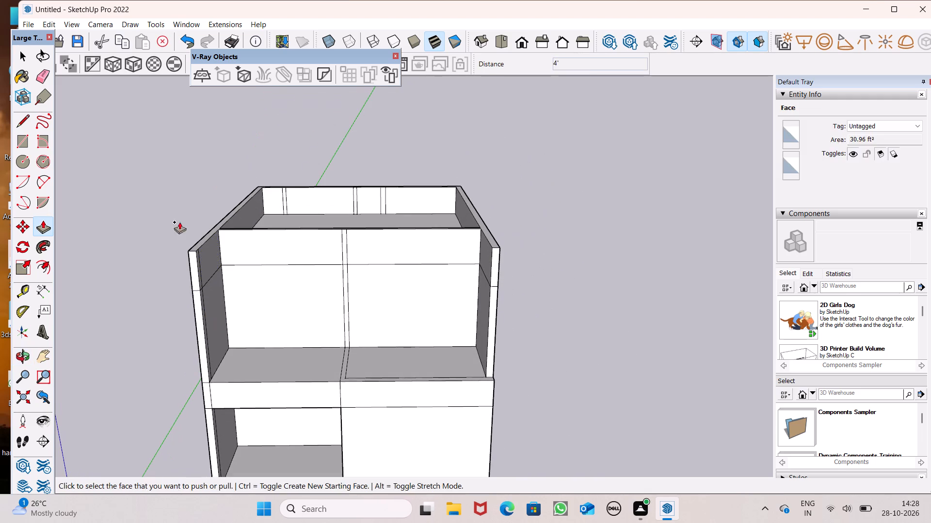
pyautogui.click(44, 297)
pyautogui.scroll(5, 177, 291)
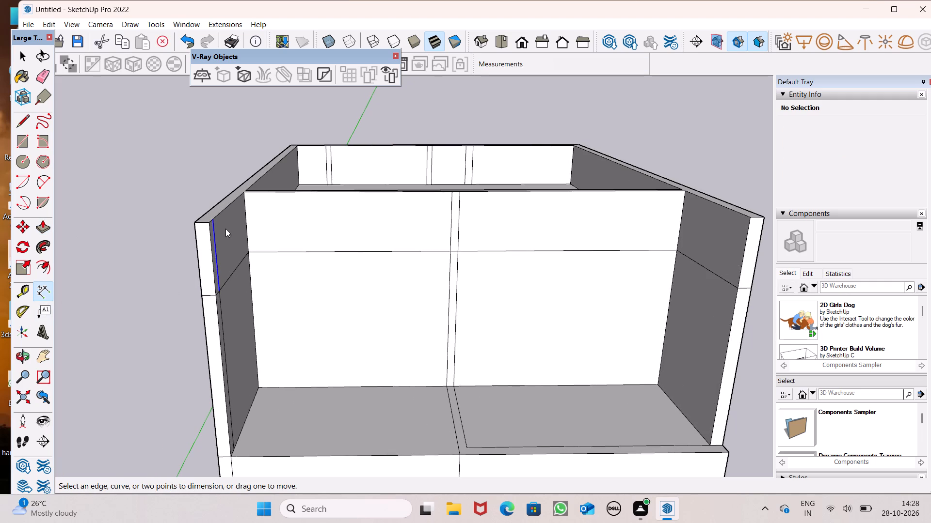
pyautogui.click(209, 224)
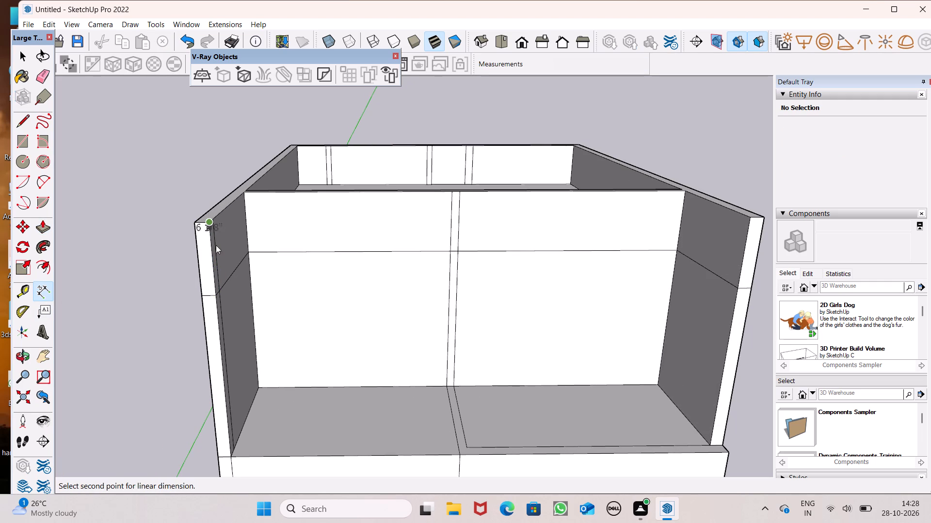
pyautogui.press('space')
# Erase the three pairs of vertical seam lines on the inner face of the rear parapet wall.
pyautogui.scroll(-7, 135, 271)
pyautogui.scroll(-4, 275, 242)
pyautogui.moveTo(293, 241); pyautogui.dragTo(296, 319, button='middle')
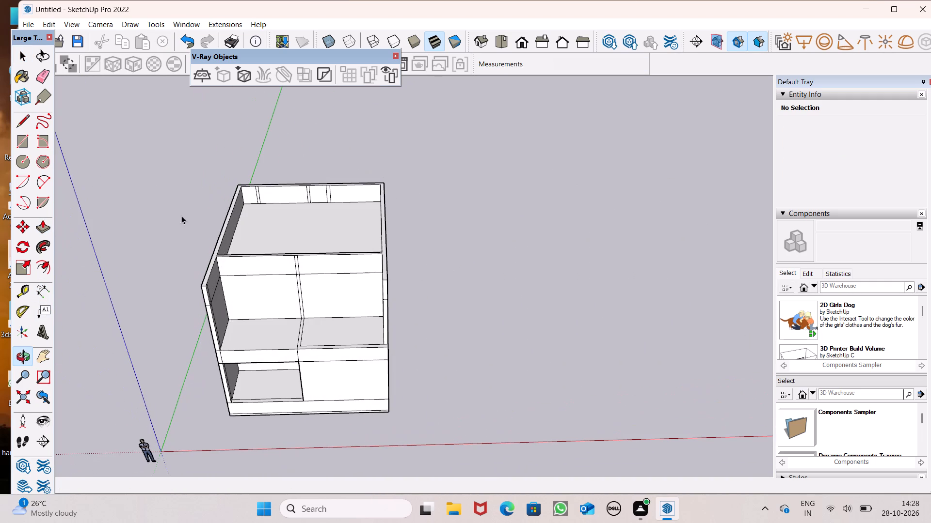
pyautogui.click(46, 82)
pyautogui.scroll(6, 228, 128)
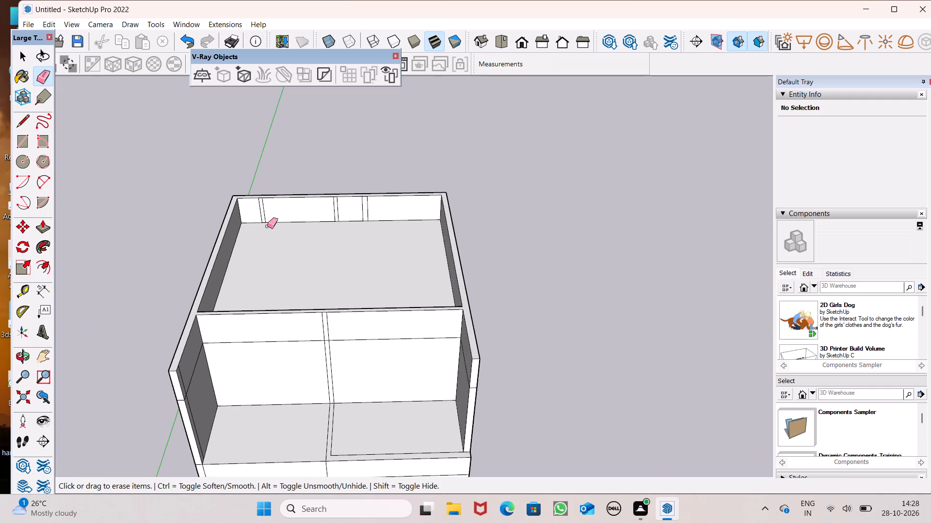
pyautogui.scroll(6, 272, 239)
pyautogui.moveTo(261, 189); pyautogui.dragTo(250, 192)
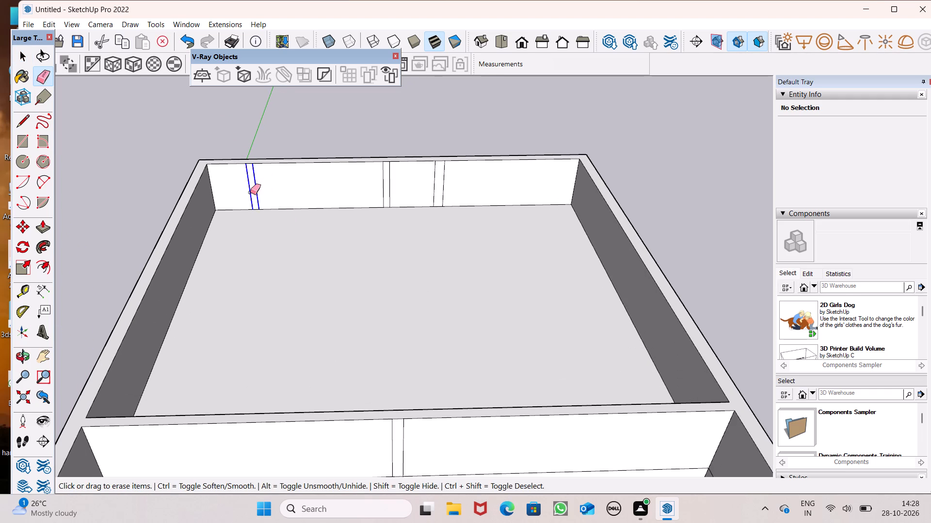
pyautogui.moveTo(250, 192); pyautogui.dragTo(247, 194)
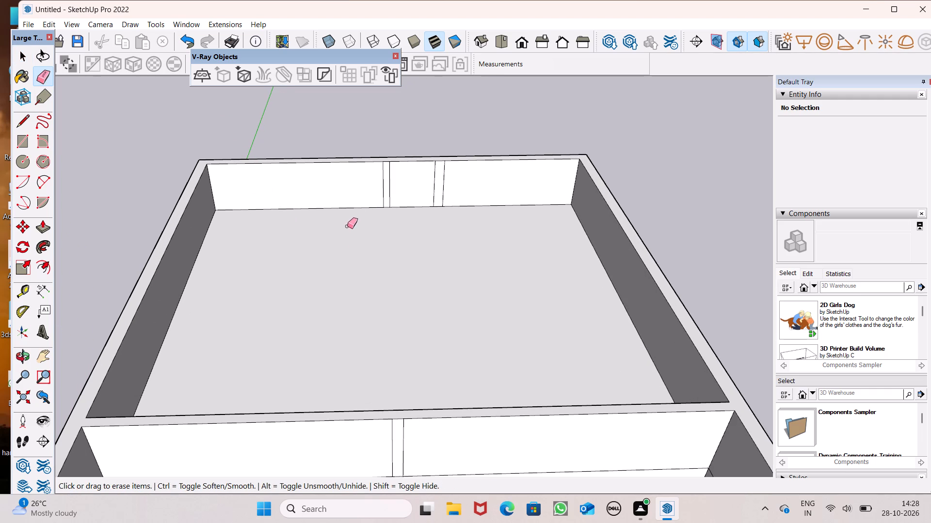
pyautogui.click(387, 184)
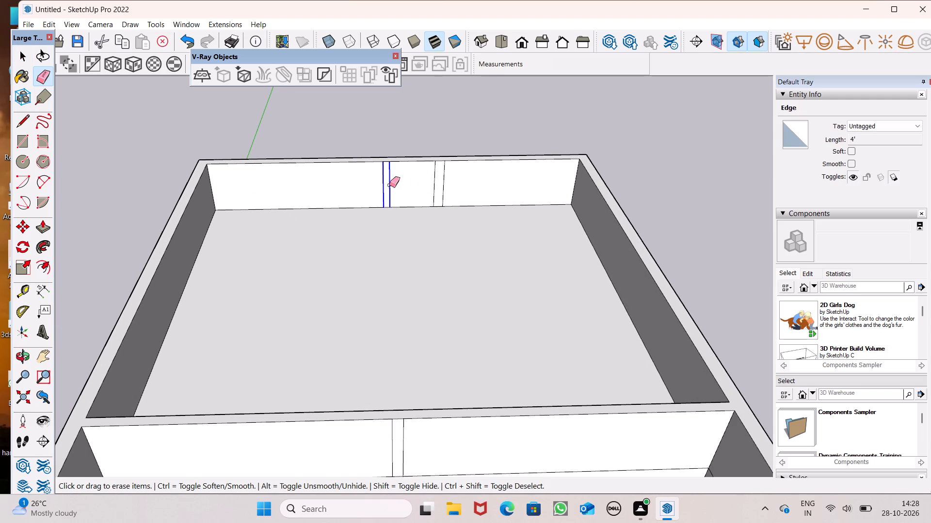
pyautogui.moveTo(454, 185); pyautogui.dragTo(435, 186)
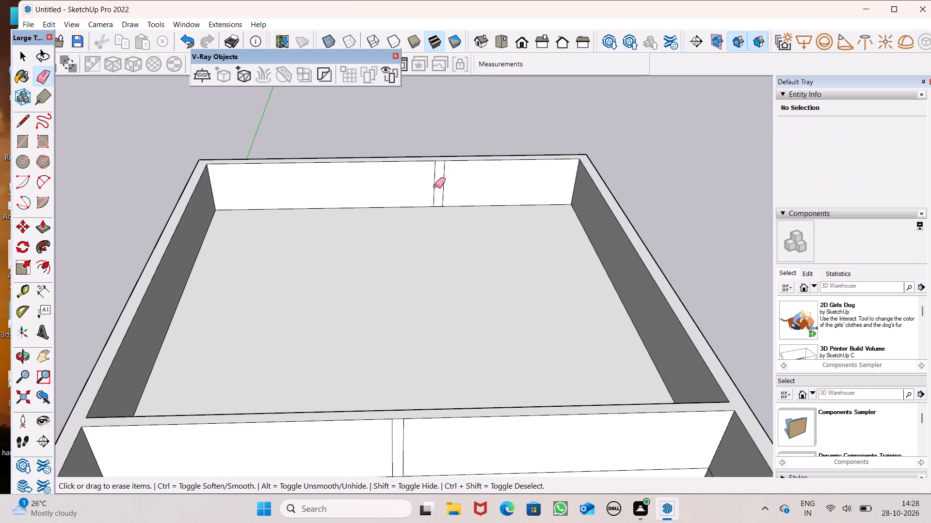
pyautogui.moveTo(435, 186); pyautogui.dragTo(428, 186)
# Erase the pair of vertical seam lines on the roof-side face of the parapet wall facing the terrace.
pyautogui.scroll(-8, 195, 261)
pyautogui.moveTo(149, 265); pyautogui.dragTo(774, 305, button='middle')
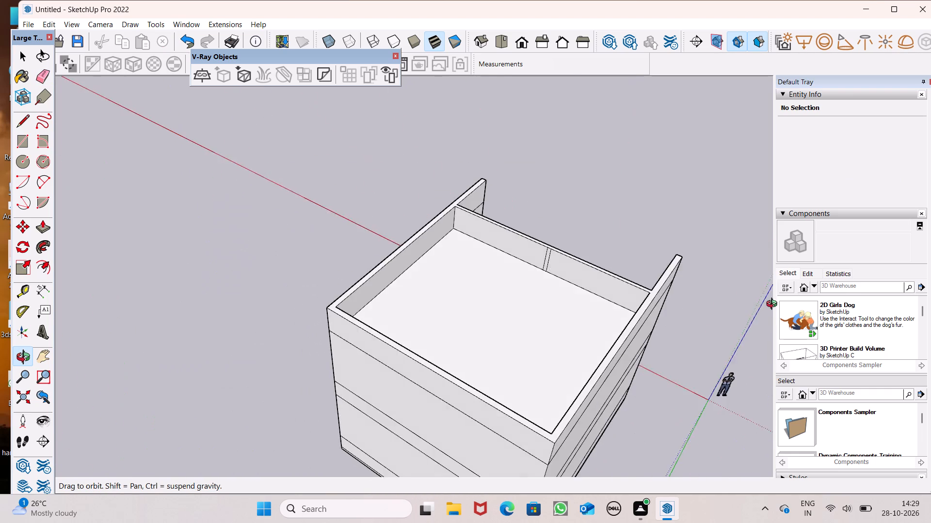
pyautogui.moveTo(774, 305); pyautogui.dragTo(764, 269, button='middle')
pyautogui.scroll(6, 687, 268)
pyautogui.scroll(4, 580, 269)
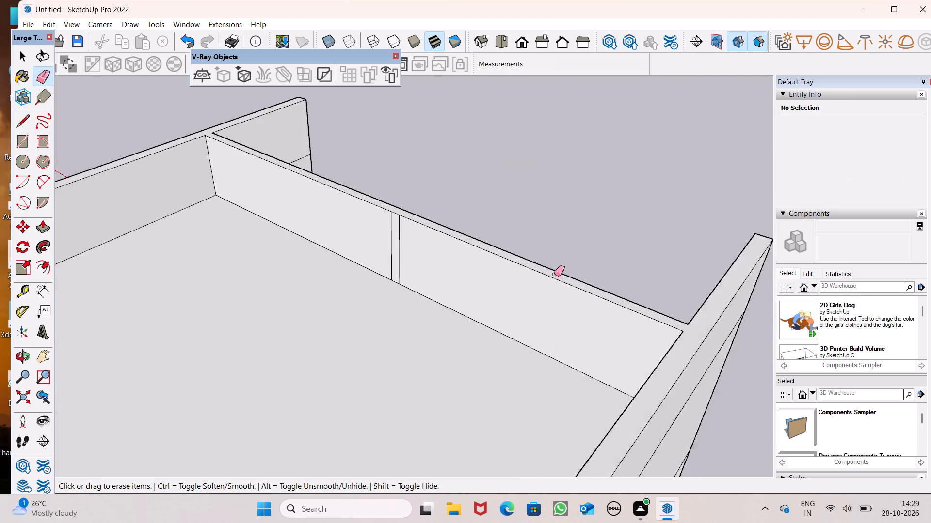
pyautogui.scroll(3, 554, 274)
pyautogui.scroll(3, 462, 277)
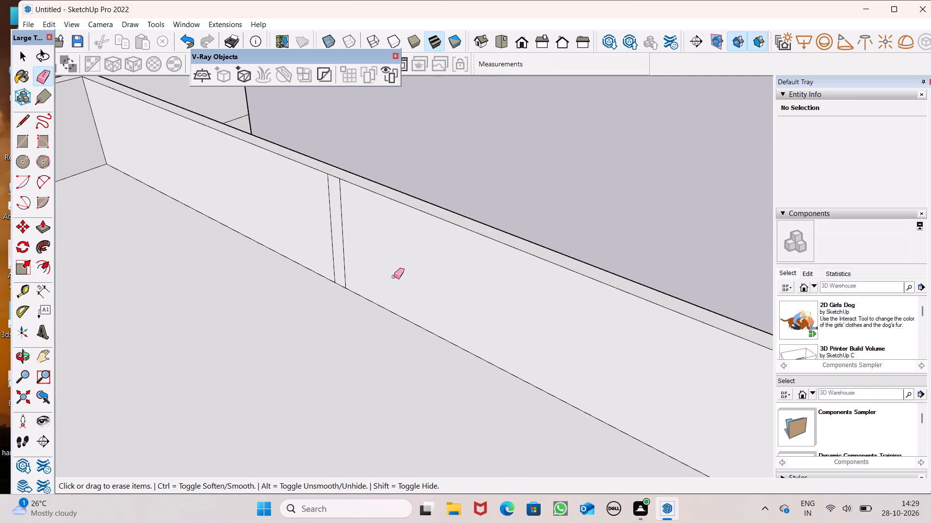
pyautogui.scroll(4, 391, 277)
pyautogui.moveTo(312, 243); pyautogui.dragTo(332, 246)
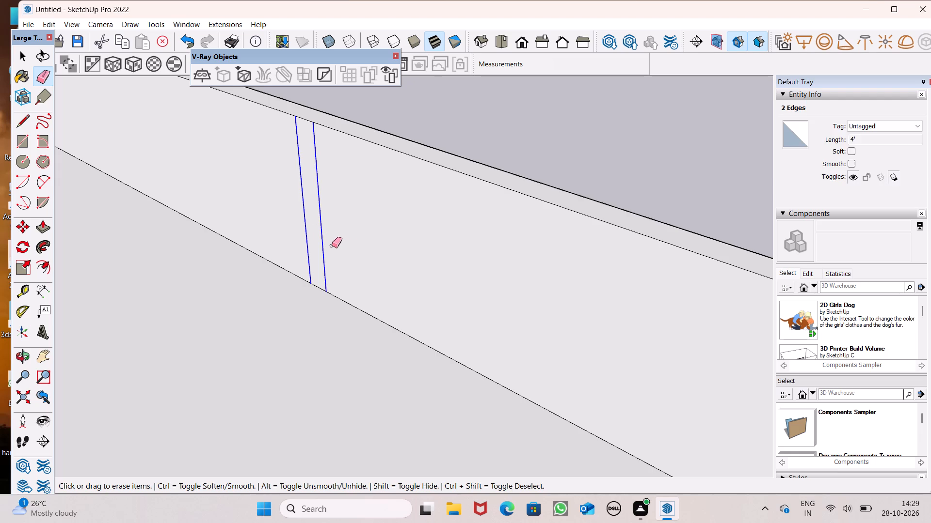
pyautogui.moveTo(332, 246); pyautogui.dragTo(331, 246)
# Erase the pair of vertical seam lines on the terrace-facing side of the parapet between the rear roof and terrace.
pyautogui.scroll(-9, 330, 265)
pyautogui.scroll(-3, 423, 161)
pyautogui.moveTo(477, 309); pyautogui.dragTo(265, 393, button='middle')
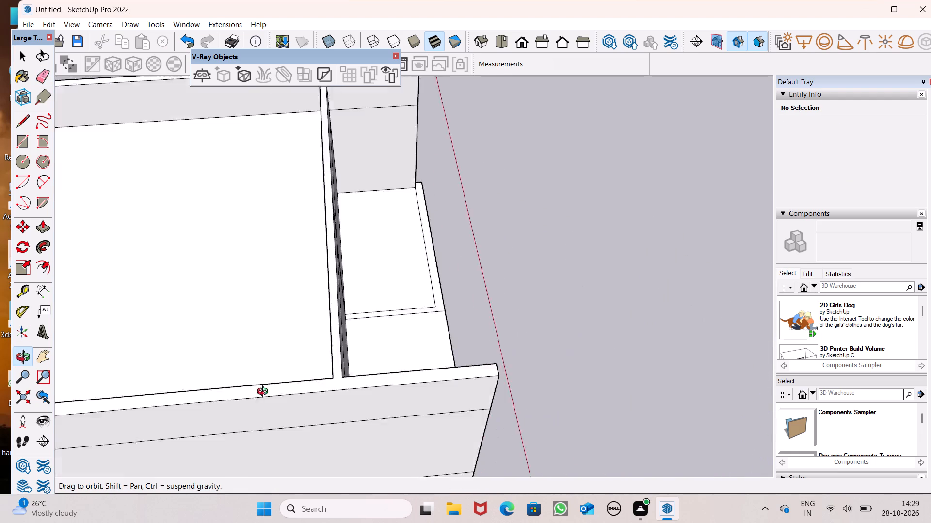
pyautogui.moveTo(265, 393); pyautogui.dragTo(26, 367, button='middle')
pyautogui.scroll(-4, 414, 338)
pyautogui.moveTo(578, 430); pyautogui.dragTo(451, 410, button='middle')
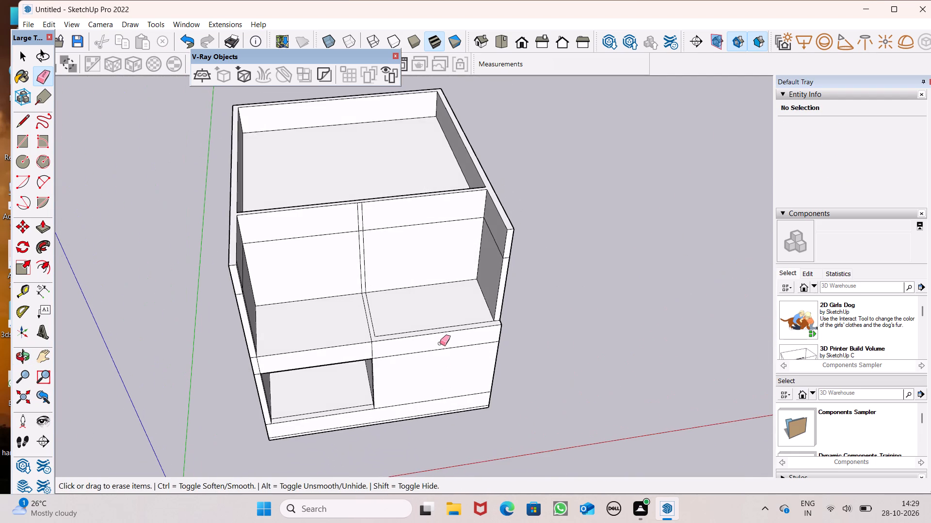
pyautogui.scroll(-2, 436, 343)
pyautogui.moveTo(423, 329); pyautogui.dragTo(401, 262, button='middle')
pyautogui.scroll(-2, 405, 207)
pyautogui.scroll(1, 403, 207)
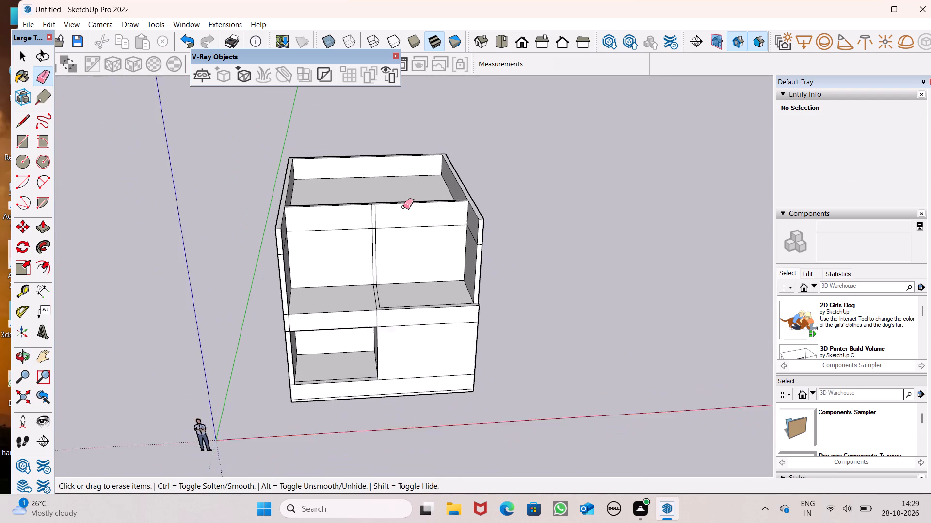
pyautogui.scroll(1, 403, 207)
pyautogui.scroll(-4, 399, 220)
pyautogui.moveTo(398, 235); pyautogui.dragTo(398, 294, button='middle')
pyautogui.scroll(-4, 393, 307)
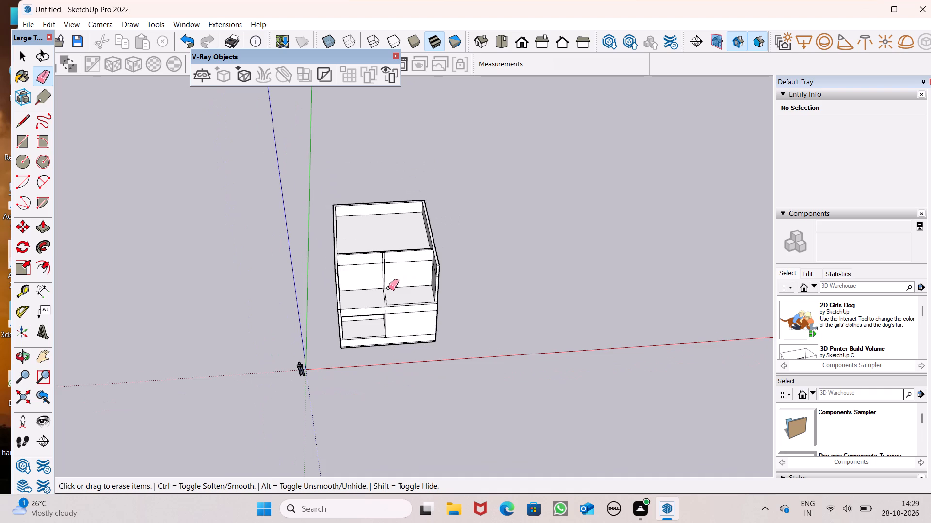
pyautogui.scroll(-3, 383, 294)
pyautogui.scroll(8, 384, 263)
pyautogui.scroll(4, 425, 231)
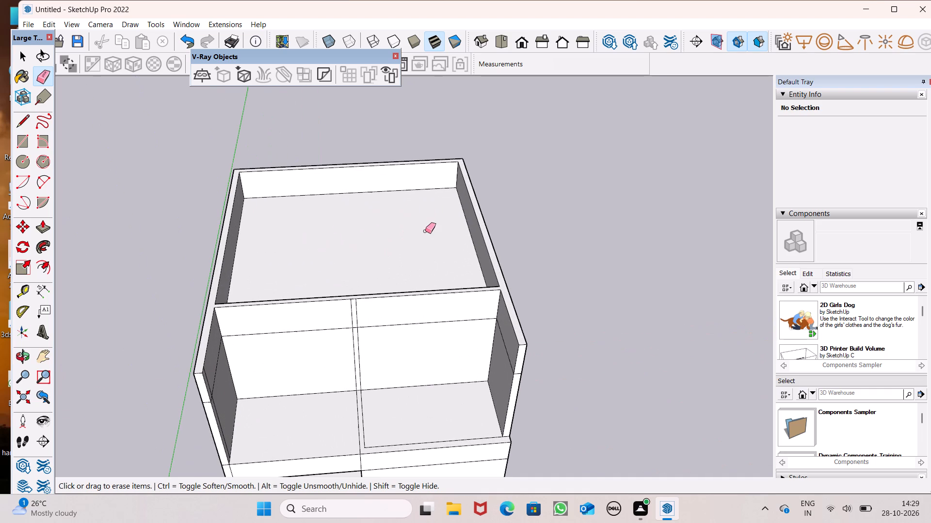
pyautogui.scroll(3, 402, 331)
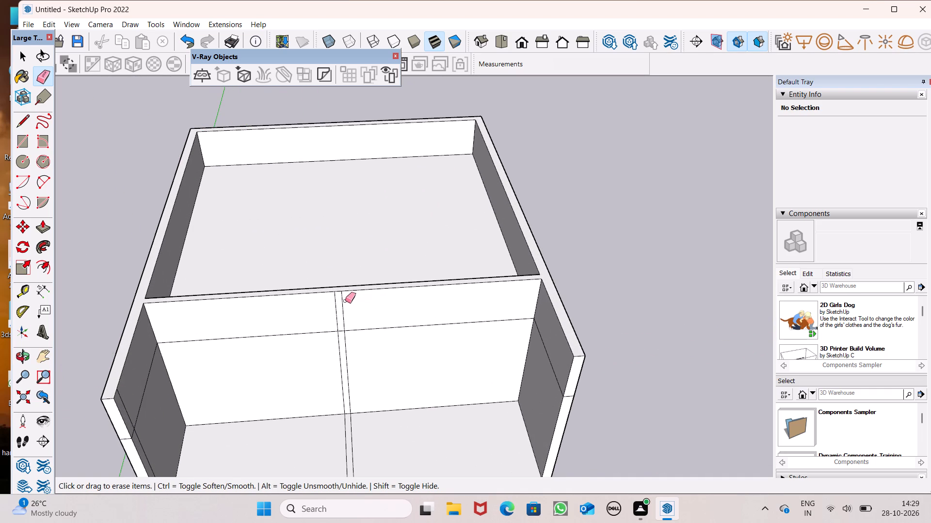
pyautogui.scroll(1, 346, 316)
pyautogui.moveTo(346, 316); pyautogui.dragTo(325, 317)
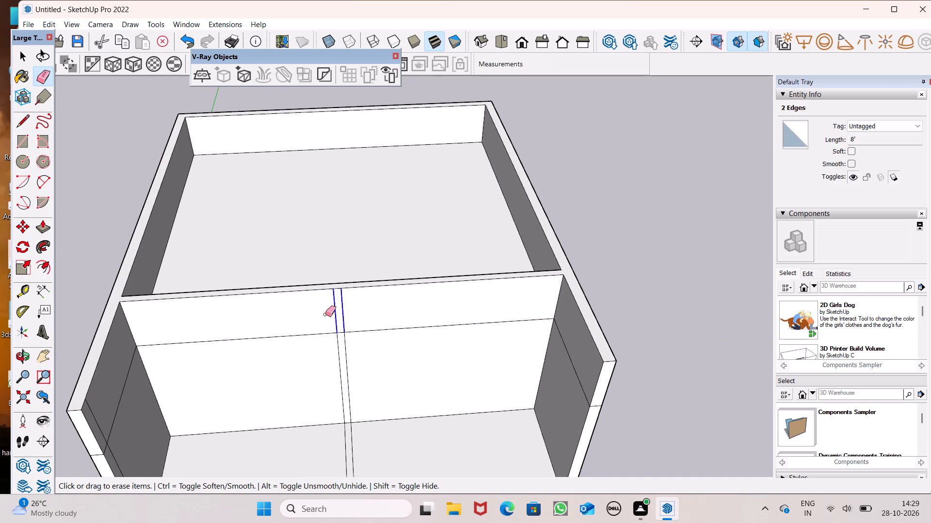
# Place a Tape Measure guide across the rear roof, parallel to and about 5' 7 1/2" from the rear parapet's inner base edge.
pyautogui.scroll(-5, 322, 230)
pyautogui.scroll(4, 322, 192)
pyautogui.scroll(-5, 401, 184)
pyautogui.moveTo(427, 226); pyautogui.dragTo(427, 380, button='middle')
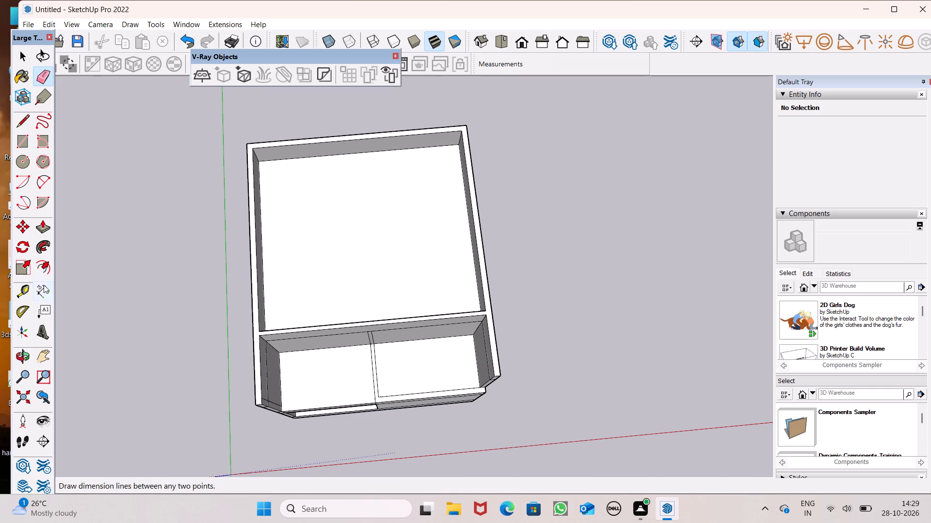
pyautogui.click(23, 288)
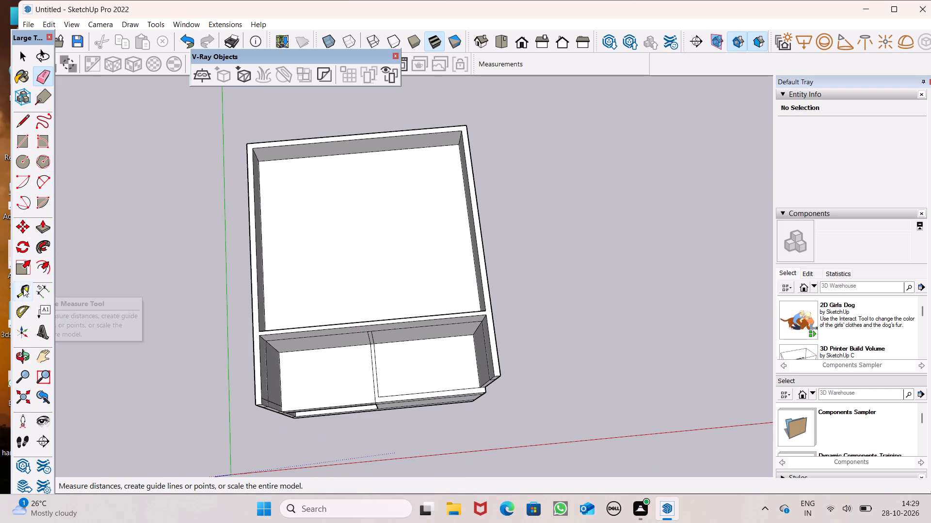
pyautogui.scroll(2, 445, 210)
pyautogui.moveTo(507, 273); pyautogui.dragTo(482, 254, button='middle')
pyautogui.click(414, 134)
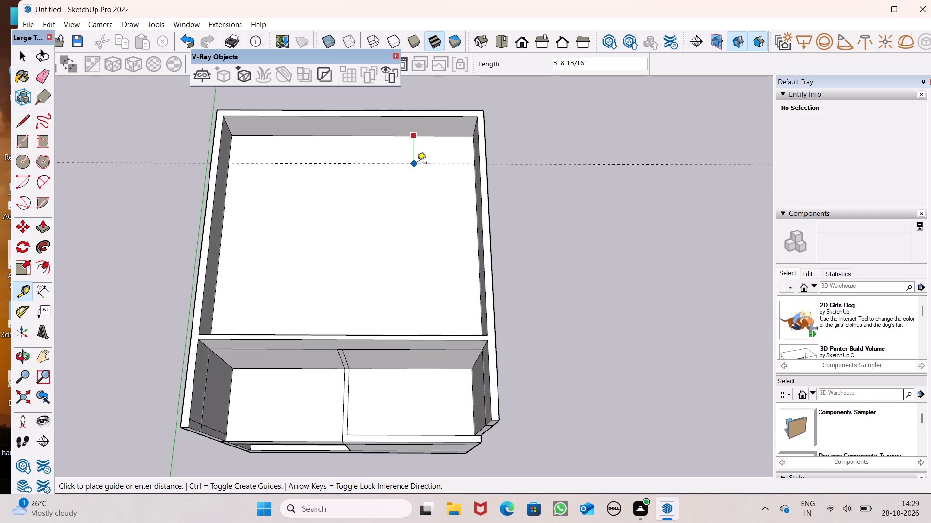
pyautogui.scroll(2, 417, 164)
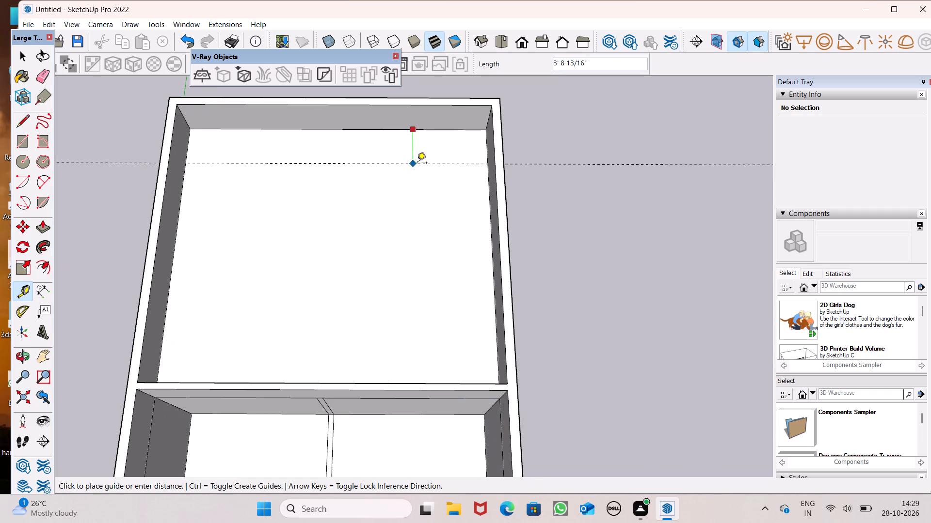
pyautogui.scroll(1, 417, 164)
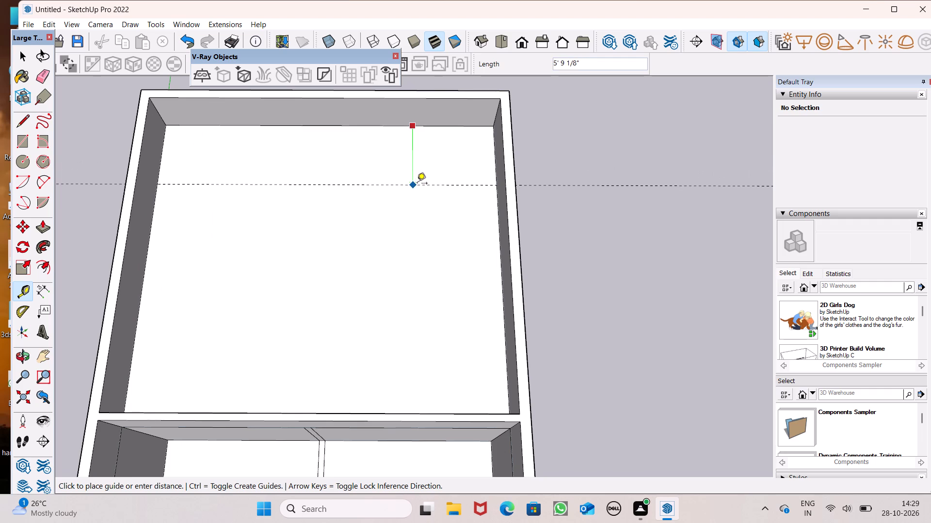
pyautogui.click(417, 184)
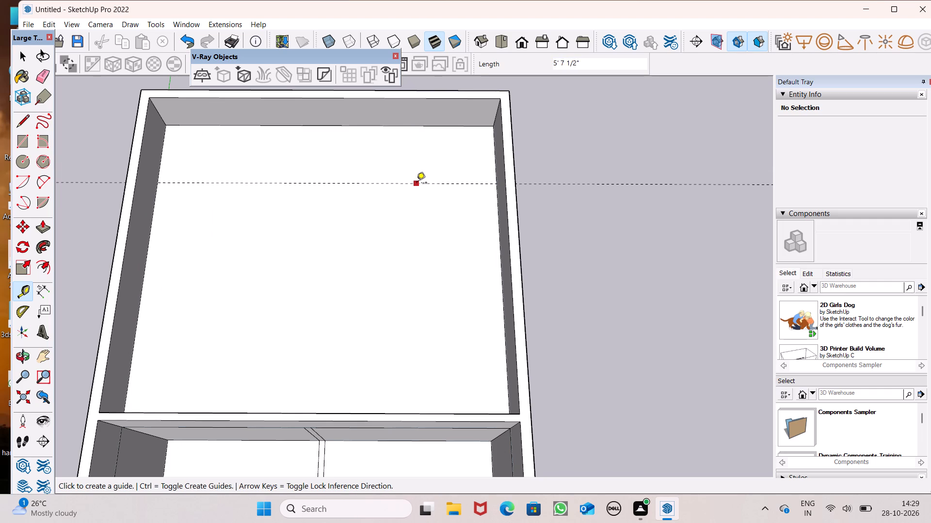
# Add a parallel guide 6" from the crosswise roof guide, on its terrace side.
pyautogui.click(417, 184)
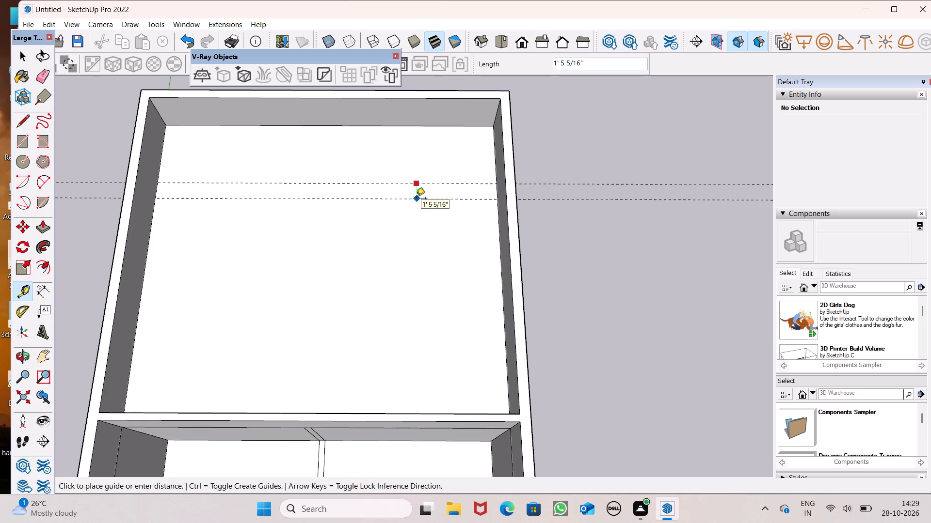
pyautogui.scroll(2, 416, 200)
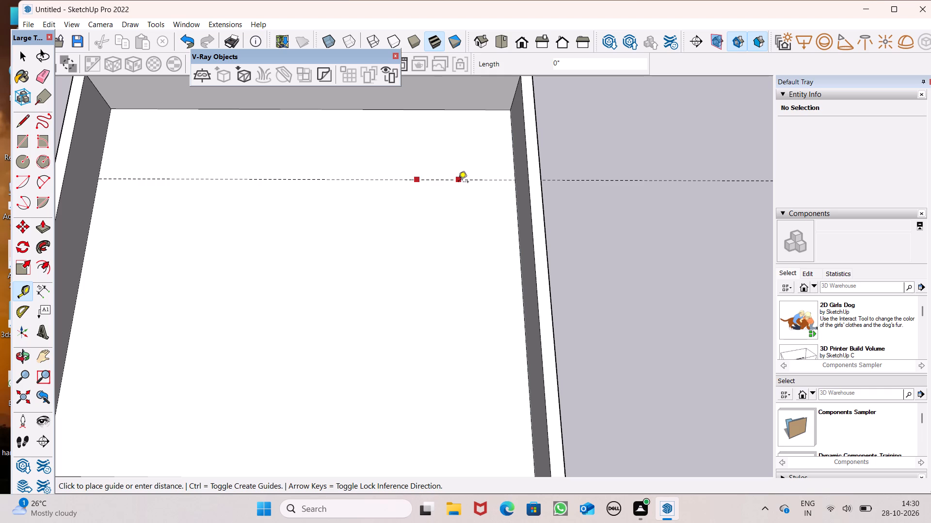
pyautogui.scroll(4, 442, 190)
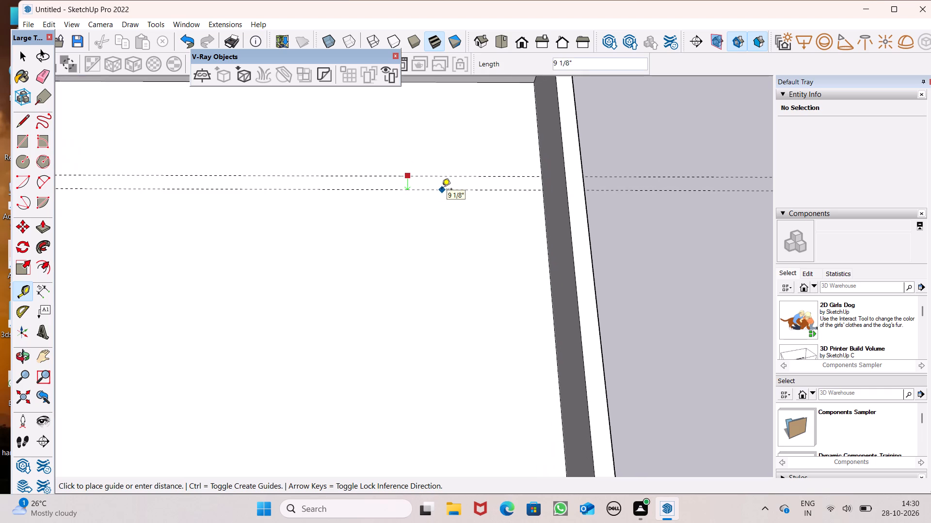
pyautogui.press('6')
pyautogui.hotkey('shift', '"')
pyautogui.press('Return')
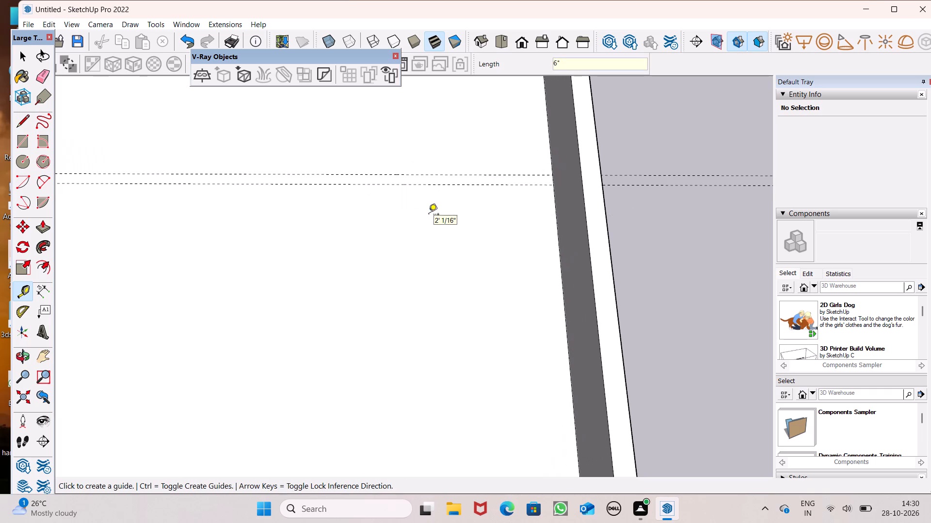
# Place two lengthwise roof guides 6" apart, the first about 14' 6" in from the right-hand side parapet's inner base edge.
pyautogui.scroll(-7, 431, 185)
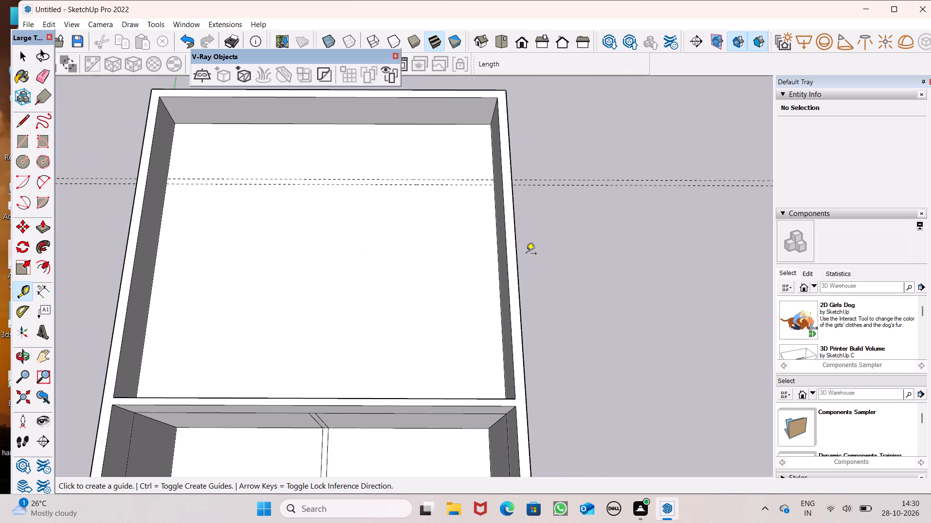
pyautogui.click(498, 258)
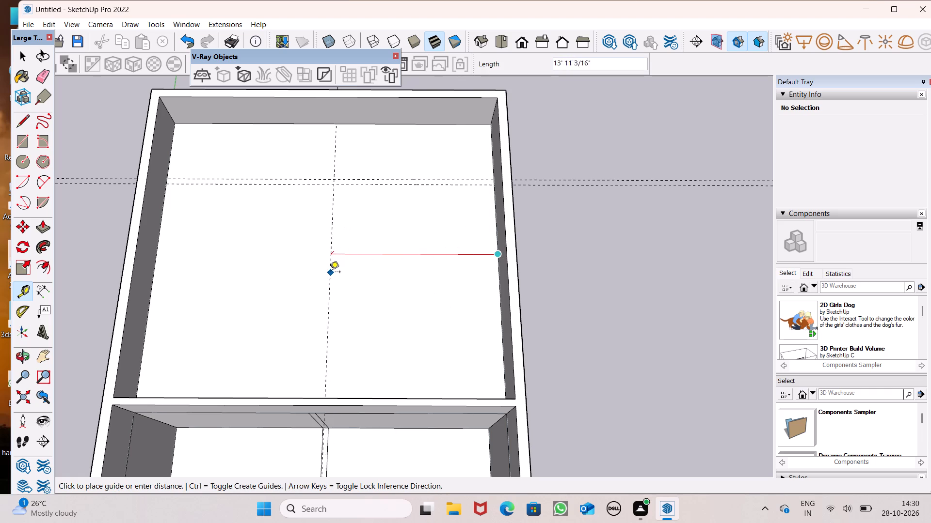
pyautogui.click(323, 273)
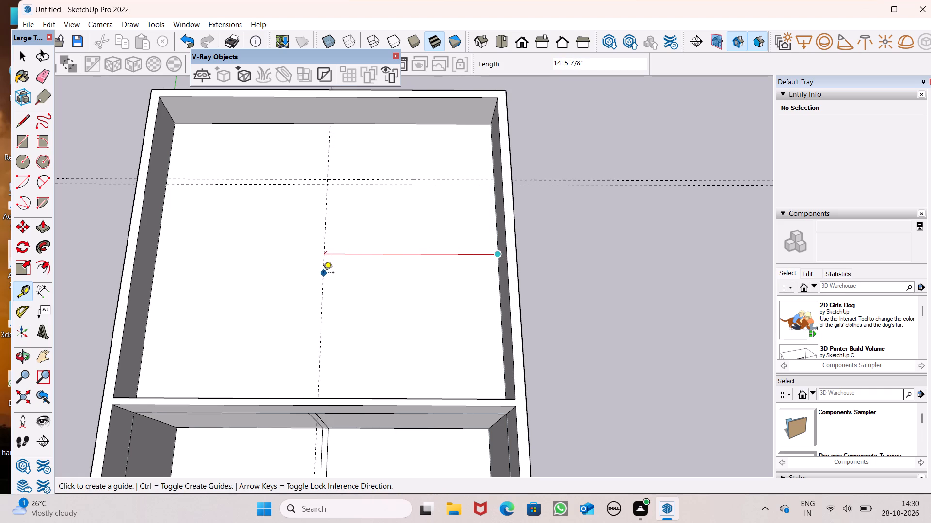
pyautogui.click(323, 273)
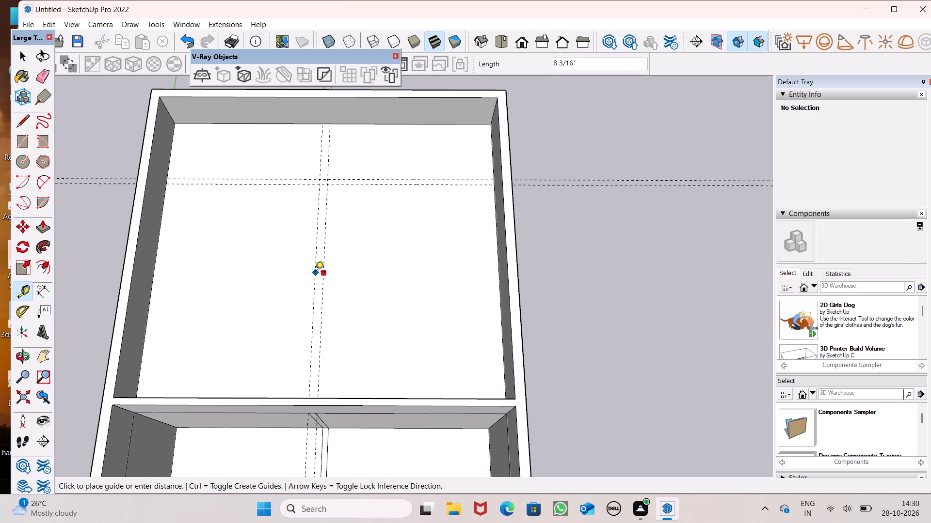
pyautogui.press('6')
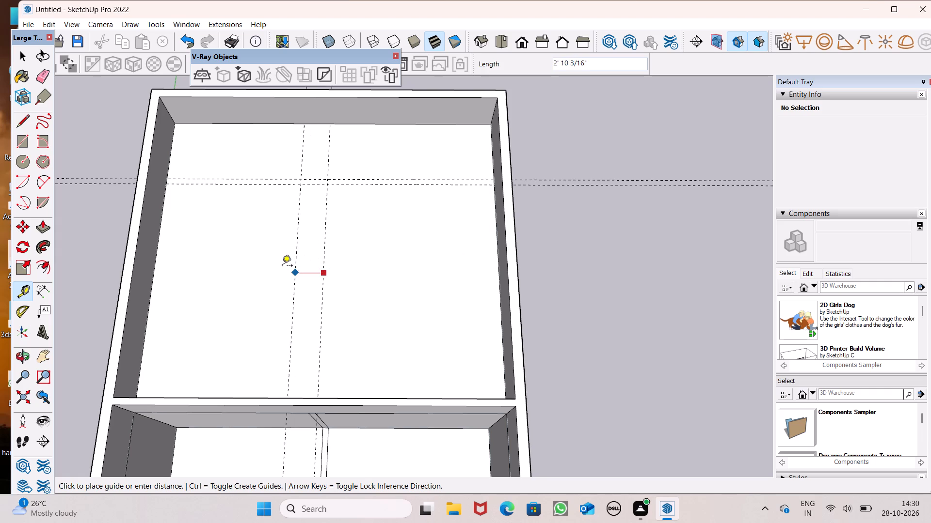
pyautogui.press('Return')
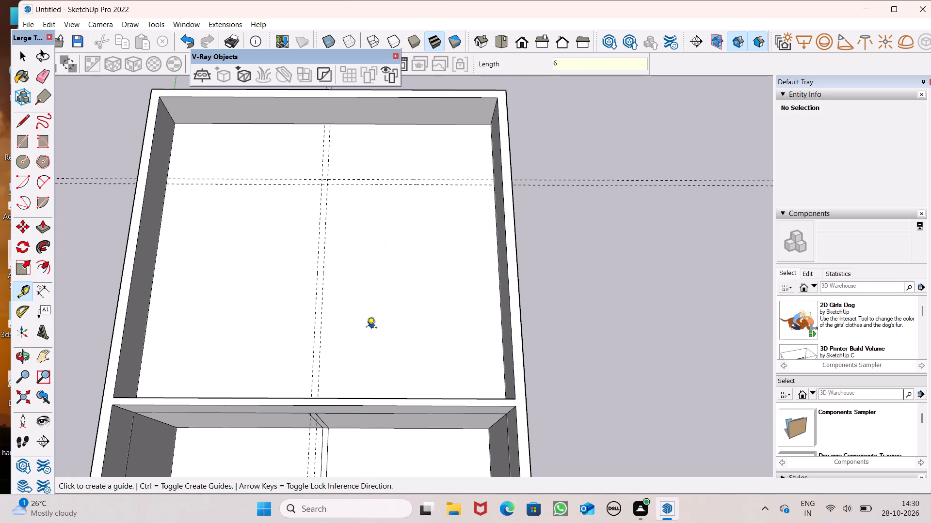
# Place another crosswise guide on the rear roof about 20' 5" from the rear parapet's inner base edge.
pyautogui.click(380, 123)
pyautogui.press('space')
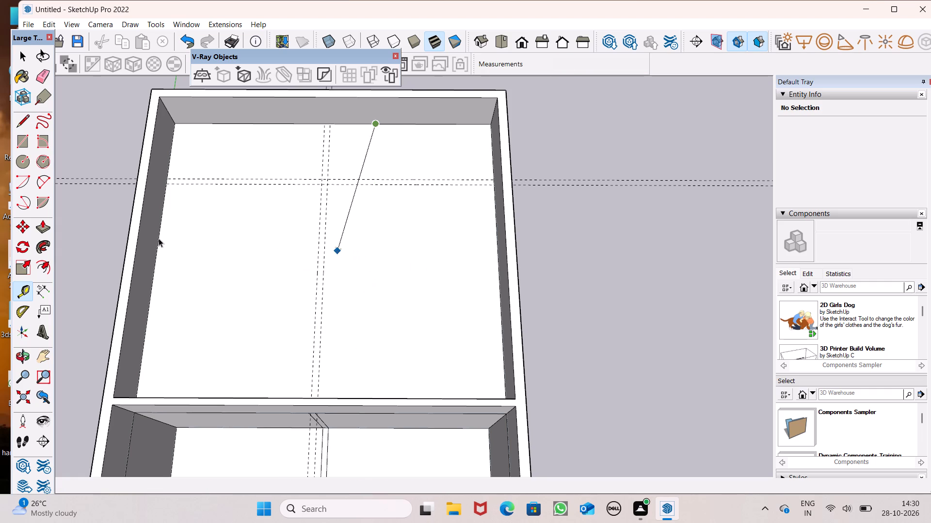
pyautogui.click(25, 291)
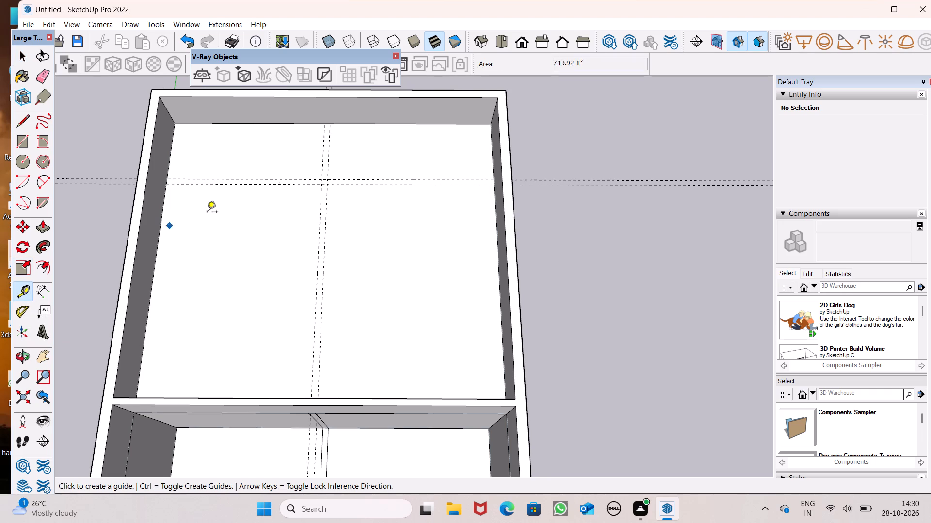
pyautogui.click(390, 123)
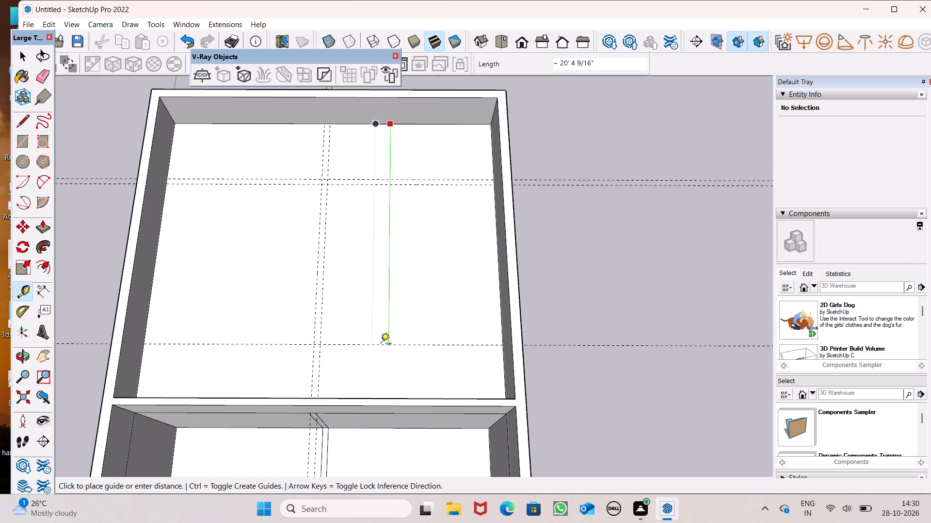
pyautogui.click(381, 344)
# Add a parallel guide 6" from the crosswise guide nearest the terrace, offset toward the rear parapet.
pyautogui.click(378, 346)
pyautogui.press('space')
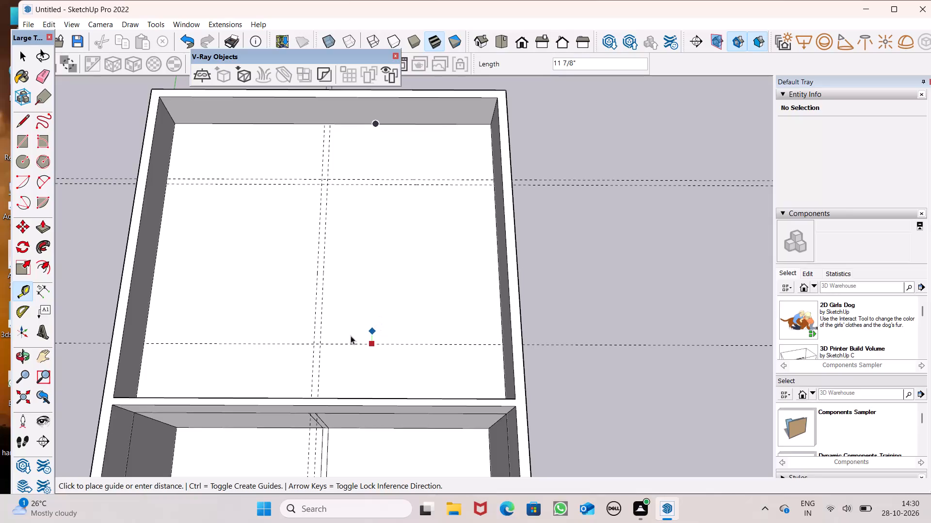
pyautogui.click(24, 288)
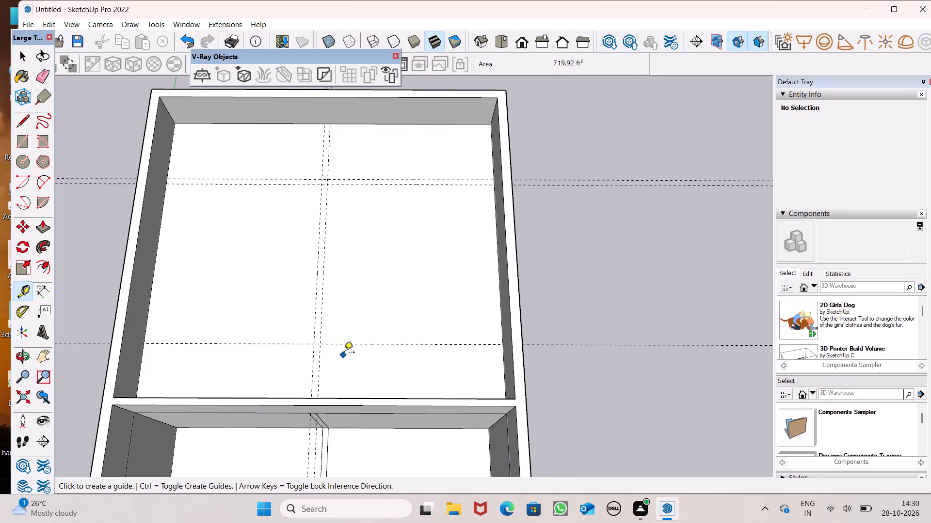
pyautogui.click(345, 347)
pyautogui.press('6')
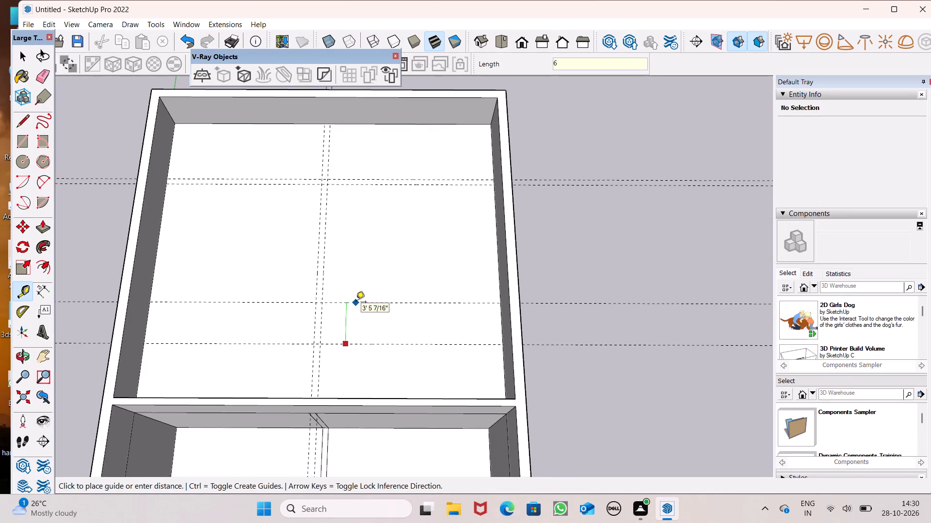
pyautogui.hotkey('shift', '"')
pyautogui.press('Return')
pyautogui.press('space')
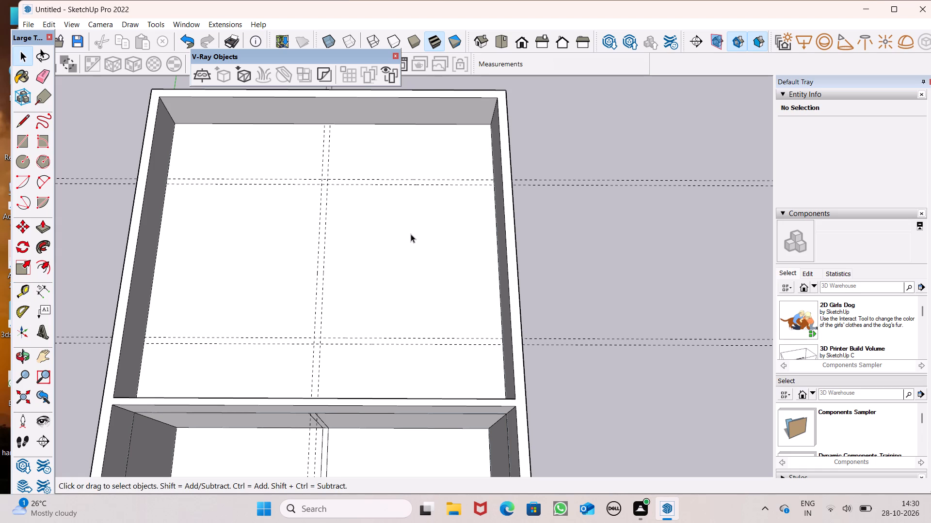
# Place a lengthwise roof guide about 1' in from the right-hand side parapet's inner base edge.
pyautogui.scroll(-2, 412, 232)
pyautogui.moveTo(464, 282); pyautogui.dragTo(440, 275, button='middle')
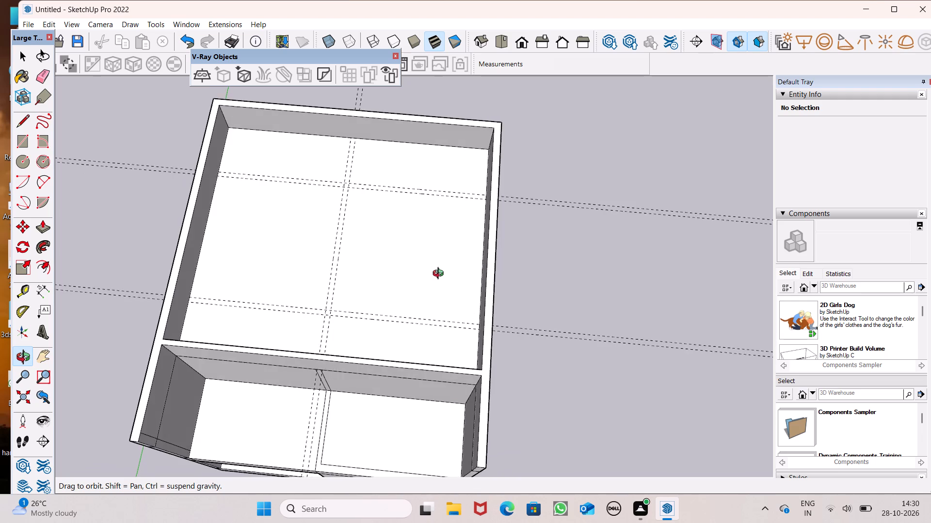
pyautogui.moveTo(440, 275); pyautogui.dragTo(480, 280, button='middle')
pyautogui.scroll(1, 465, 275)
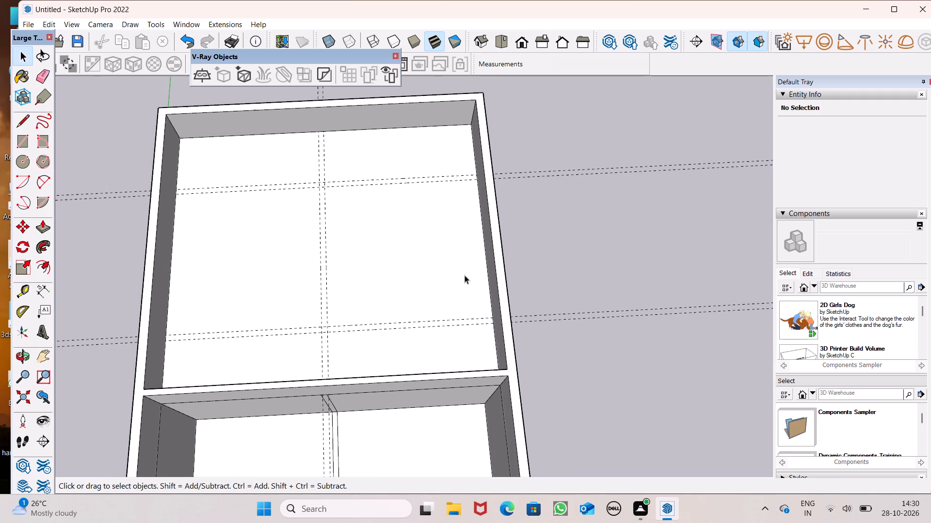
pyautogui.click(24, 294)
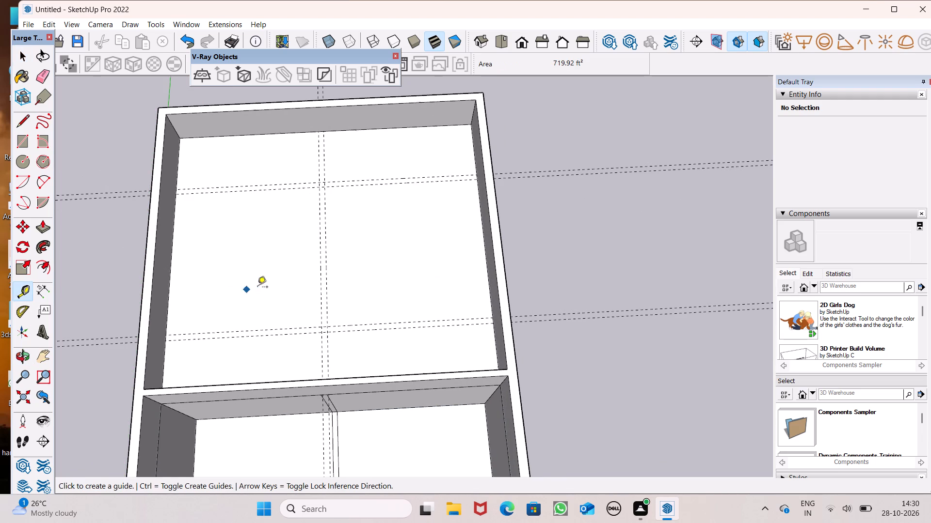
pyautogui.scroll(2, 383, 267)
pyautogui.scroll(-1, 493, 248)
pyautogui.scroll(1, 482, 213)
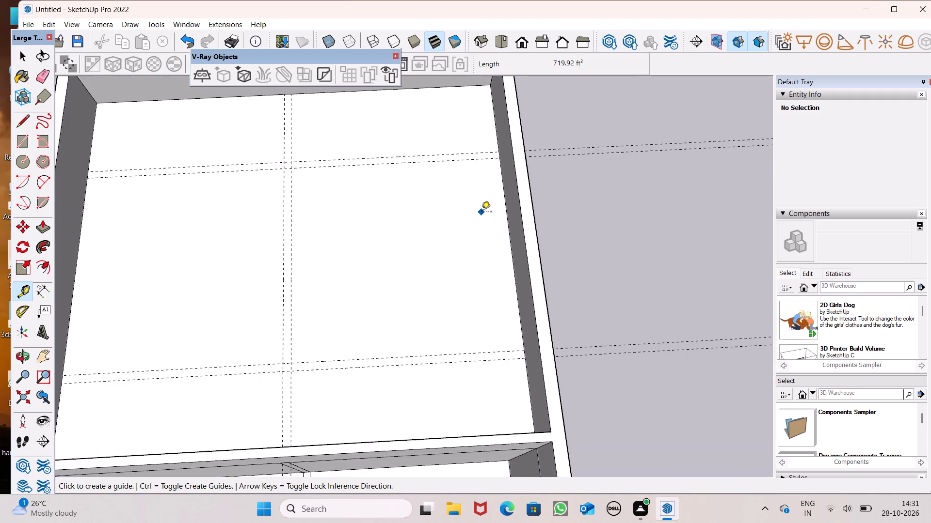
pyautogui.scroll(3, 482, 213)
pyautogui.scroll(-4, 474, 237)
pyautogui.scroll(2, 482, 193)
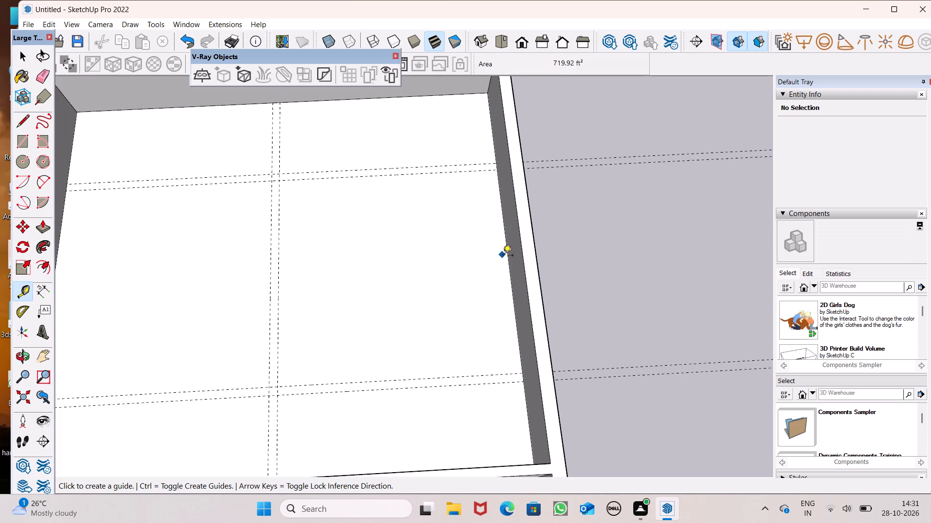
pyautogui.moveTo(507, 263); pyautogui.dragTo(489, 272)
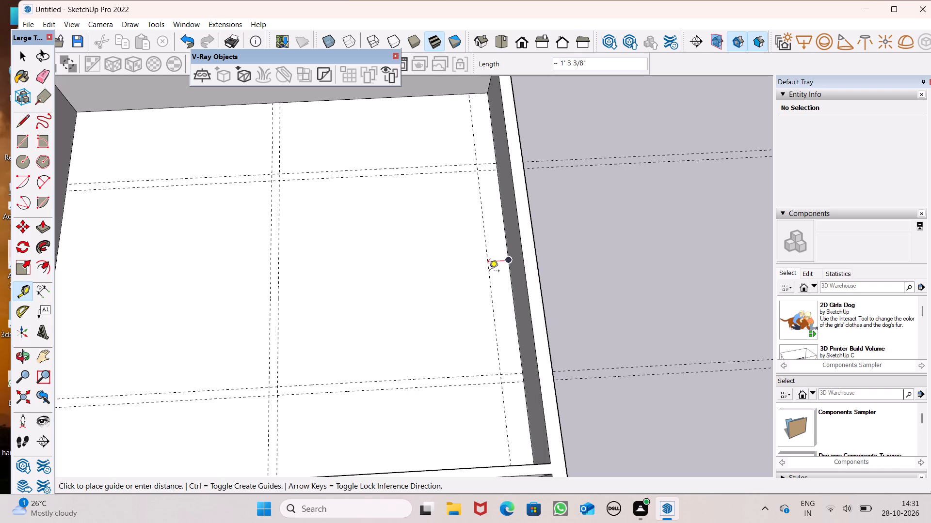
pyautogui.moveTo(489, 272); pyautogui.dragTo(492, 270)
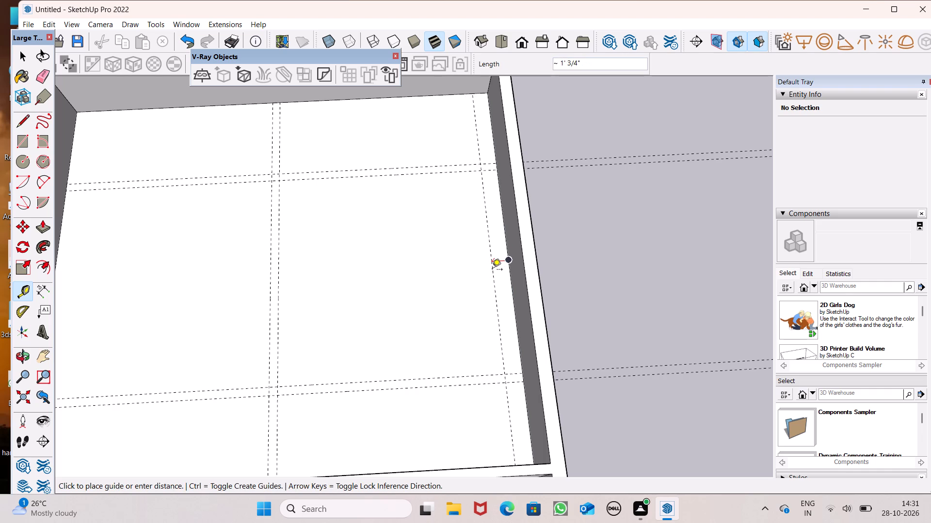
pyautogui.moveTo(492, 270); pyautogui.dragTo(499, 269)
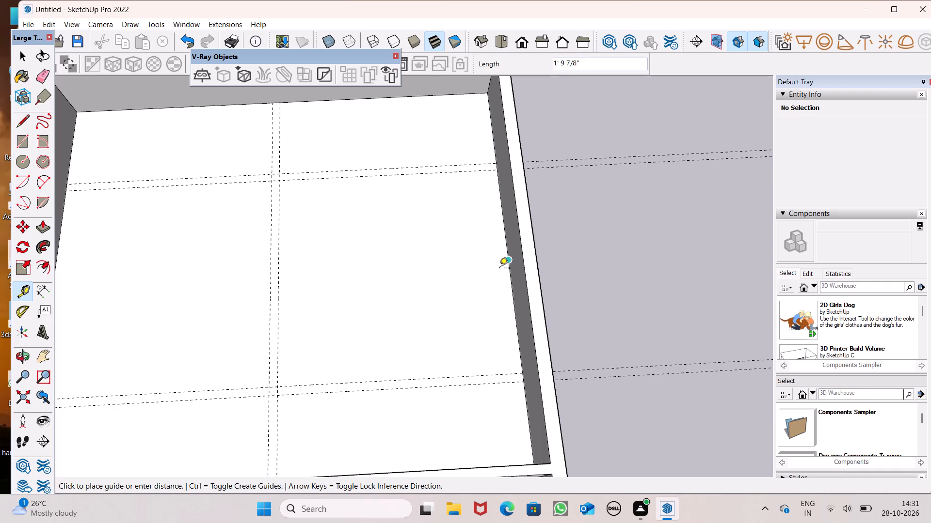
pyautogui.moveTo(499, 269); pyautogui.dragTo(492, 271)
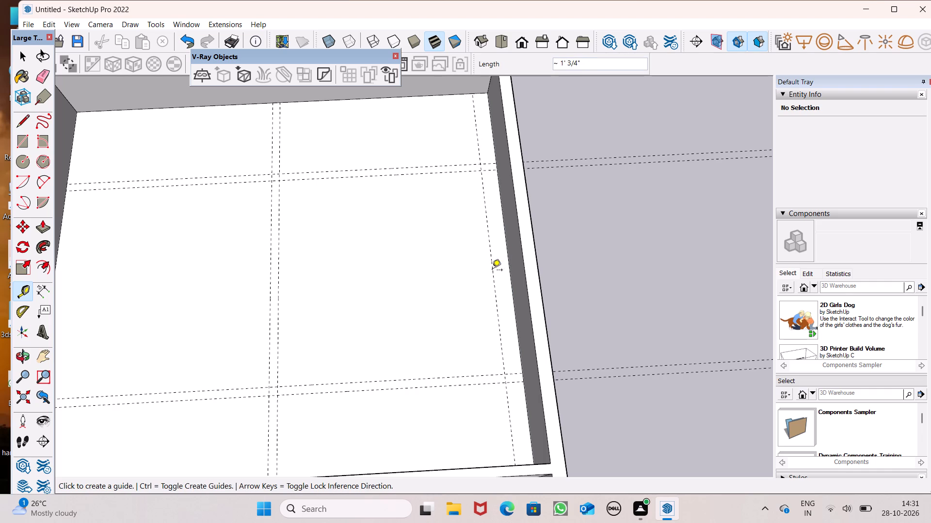
# Undo all the guides placed on the rear roof, leaving its surface clear.
pyautogui.hotkey('ctrl', 'z')
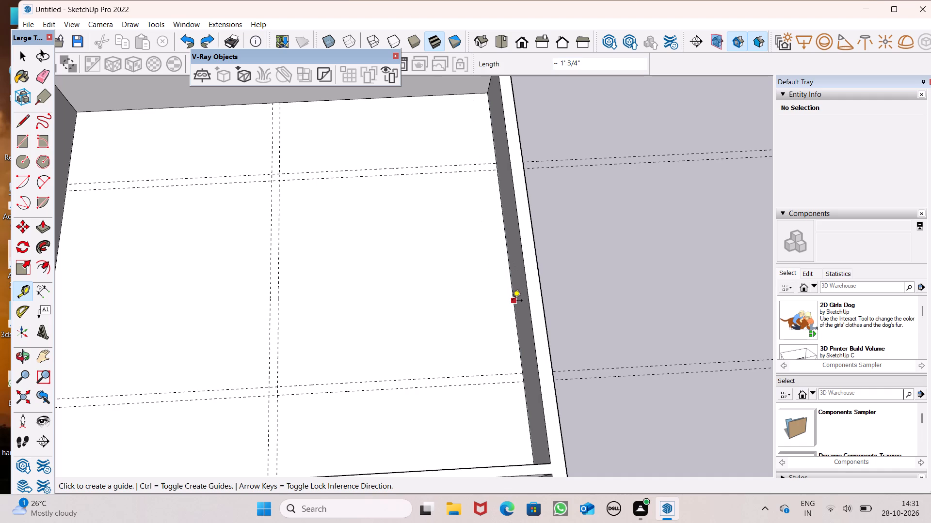
pyautogui.hotkey('ctrl', 'z')
pyautogui.hotkey('ctrl', 'z')
pyautogui.hotkey('ctrl', 'z')
pyautogui.hotkey('ctrl', 'z')
pyautogui.hotkey('ctrl', 'z')
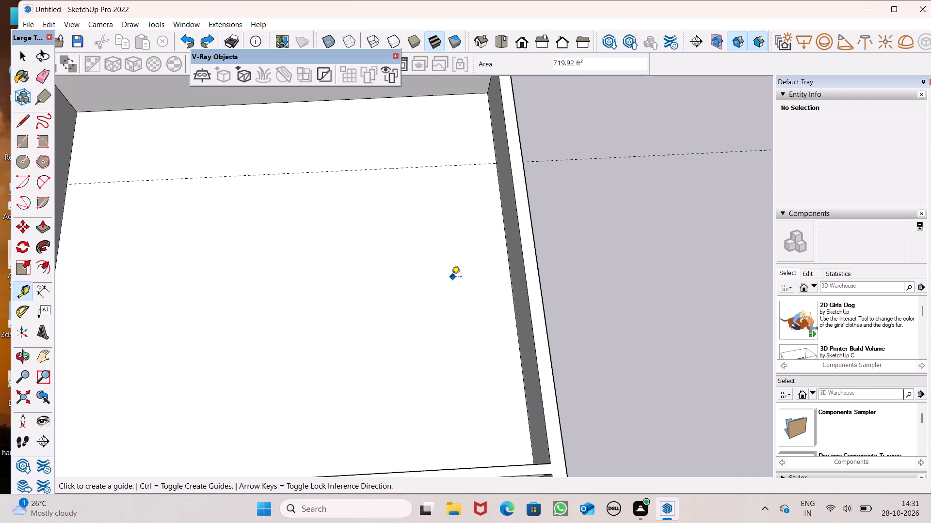
pyautogui.hotkey('ctrl', 'z')
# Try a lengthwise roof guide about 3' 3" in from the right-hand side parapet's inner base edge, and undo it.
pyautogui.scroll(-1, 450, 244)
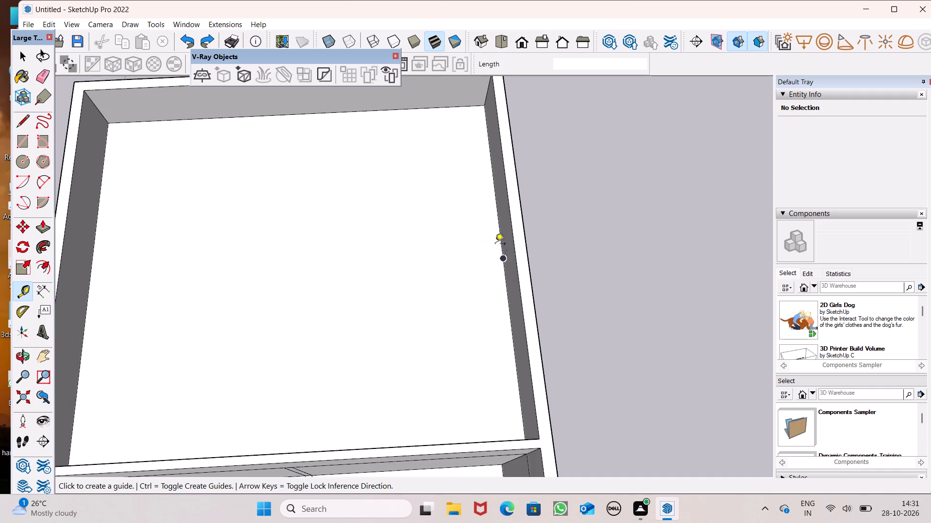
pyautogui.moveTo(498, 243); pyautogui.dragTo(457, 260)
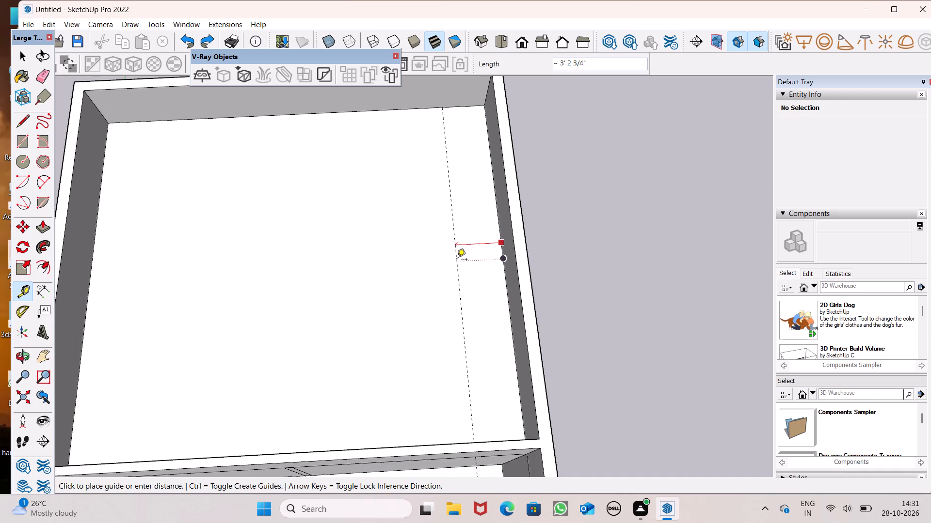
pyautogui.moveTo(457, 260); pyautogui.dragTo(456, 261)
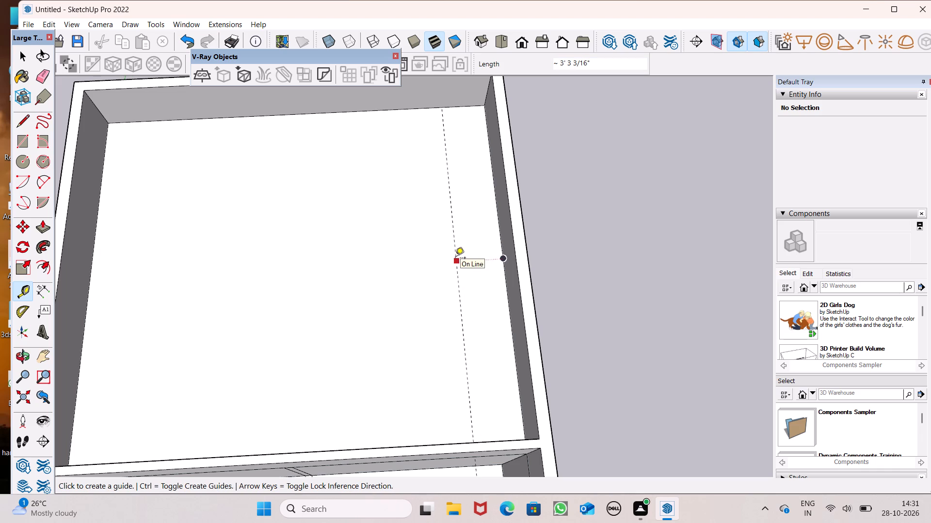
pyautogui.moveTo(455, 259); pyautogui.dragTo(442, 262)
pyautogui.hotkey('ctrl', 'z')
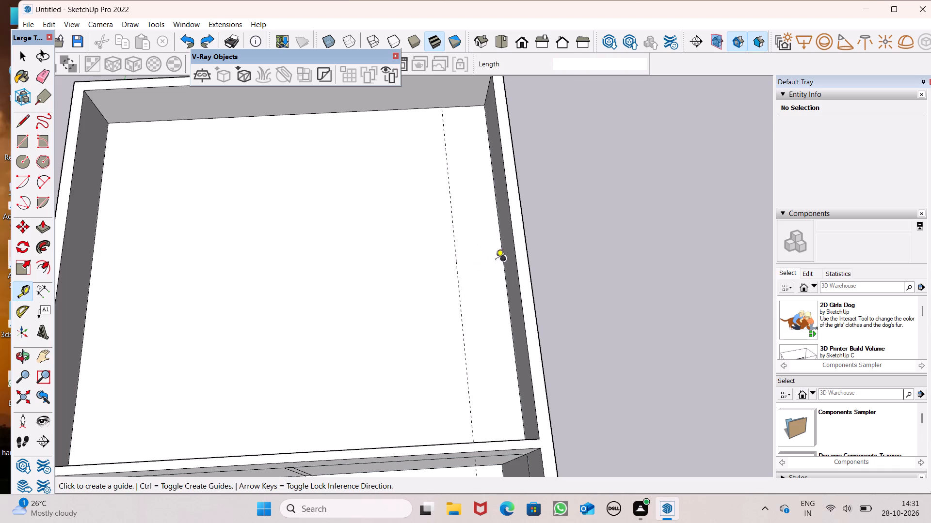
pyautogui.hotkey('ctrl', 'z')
# Place two lengthwise roof guides 6" apart, the first just under 3' in from the right-hand side parapet's inner base edge.
pyautogui.moveTo(501, 237); pyautogui.dragTo(472, 249)
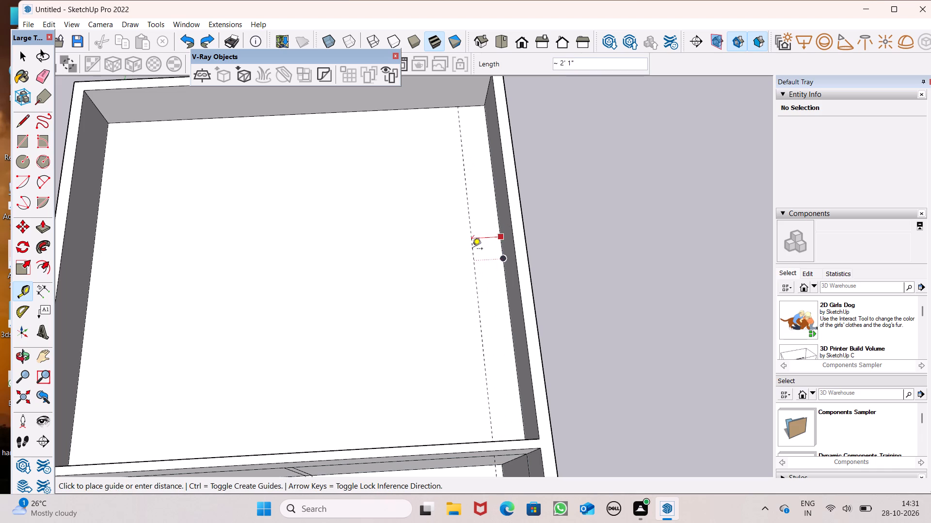
pyautogui.moveTo(472, 249); pyautogui.dragTo(460, 251)
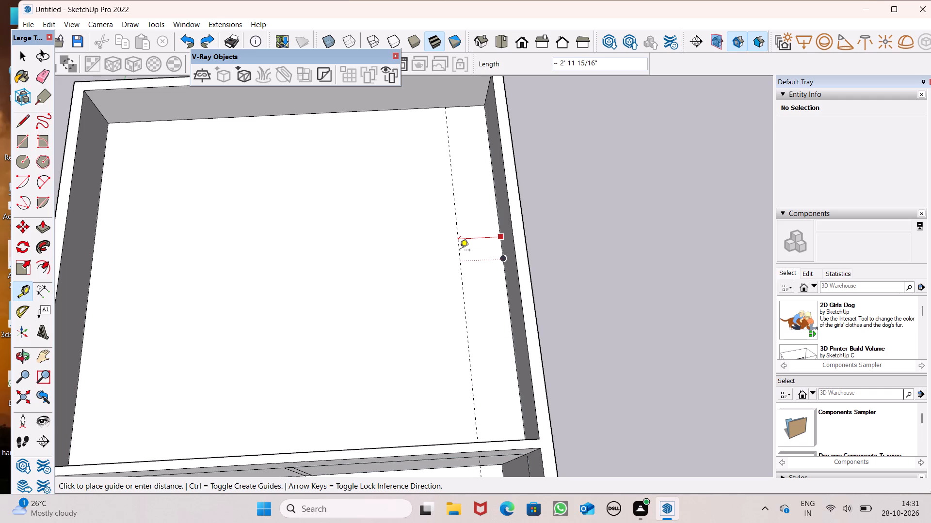
pyautogui.moveTo(460, 251); pyautogui.dragTo(463, 251)
pyautogui.moveTo(464, 251); pyautogui.dragTo(461, 253)
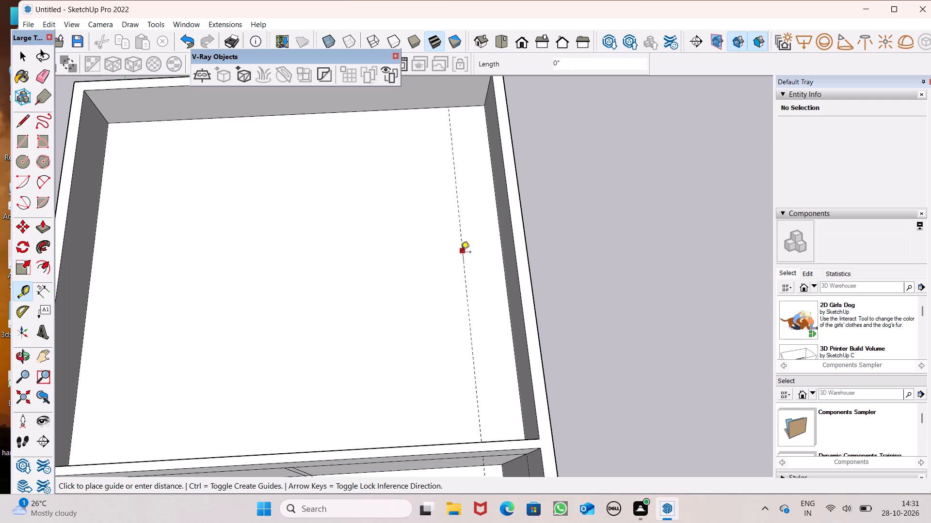
pyautogui.moveTo(461, 253); pyautogui.dragTo(389, 269)
pyautogui.write('6"')
pyautogui.press('Return')
# Place two crosswise roof guides 6" apart, the first about 5' 4" from the rear parapet's inner base edge.
pyautogui.click(394, 110)
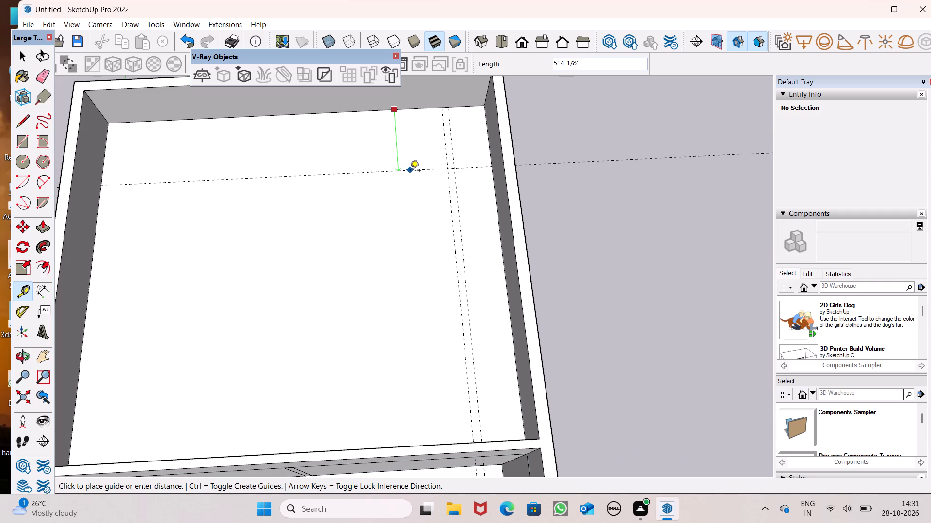
pyautogui.click(411, 172)
pyautogui.click(406, 174)
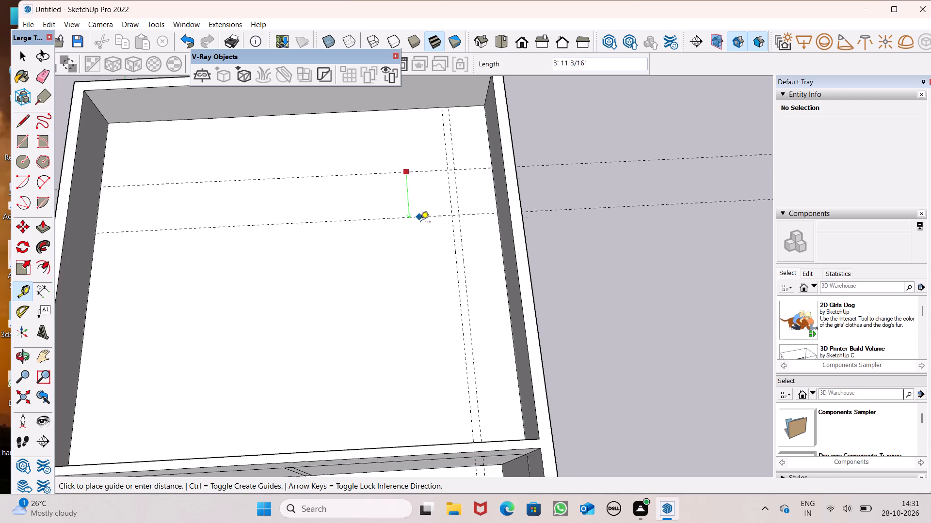
pyautogui.write('6"')
pyautogui.press('Return')
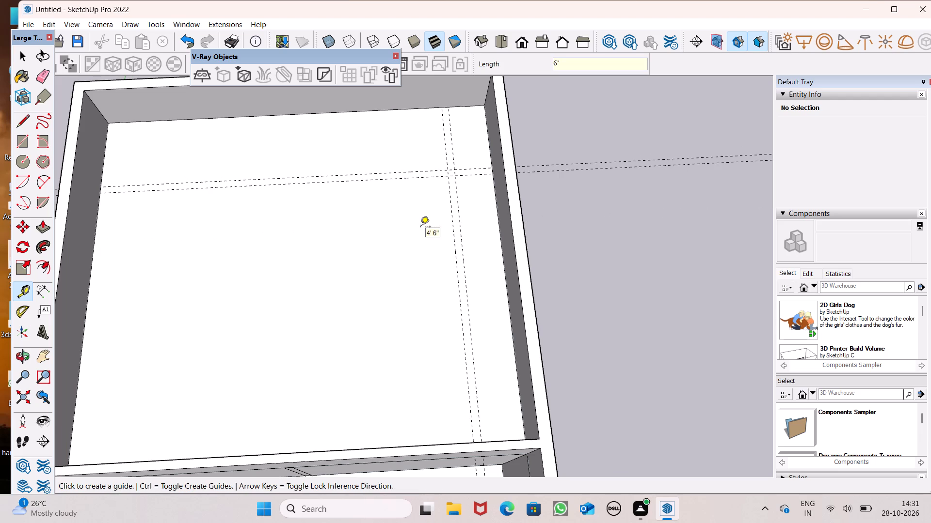
# Place a lengthwise roof guide about 13' 4" in from the left-hand side parapet's inner base edge.
pyautogui.click(94, 279)
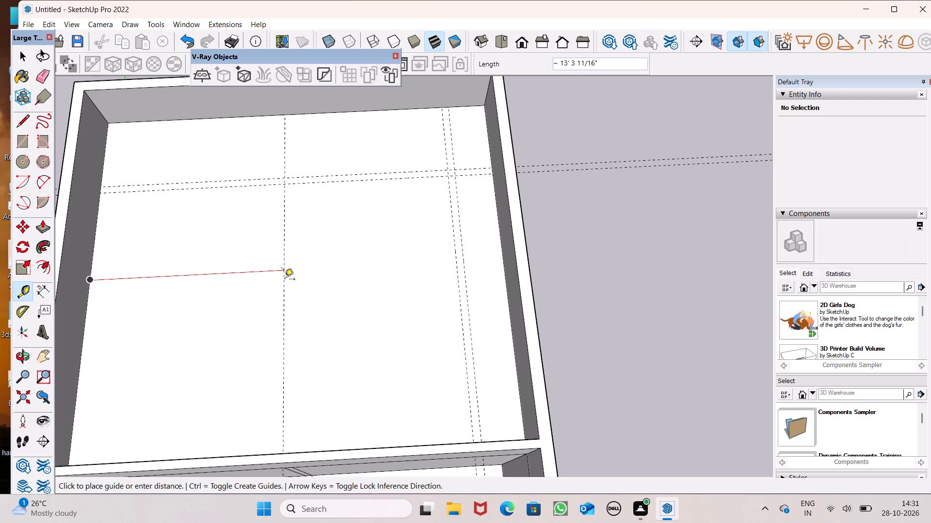
pyautogui.click(285, 279)
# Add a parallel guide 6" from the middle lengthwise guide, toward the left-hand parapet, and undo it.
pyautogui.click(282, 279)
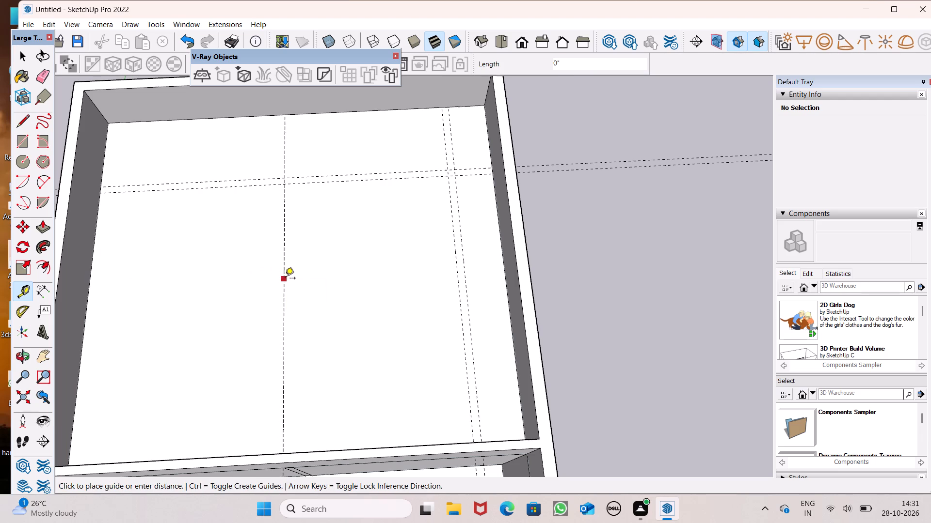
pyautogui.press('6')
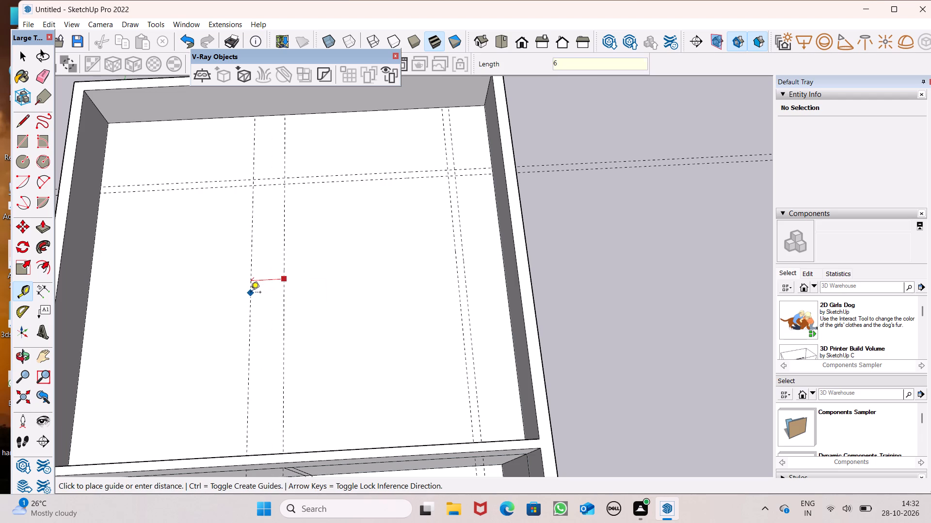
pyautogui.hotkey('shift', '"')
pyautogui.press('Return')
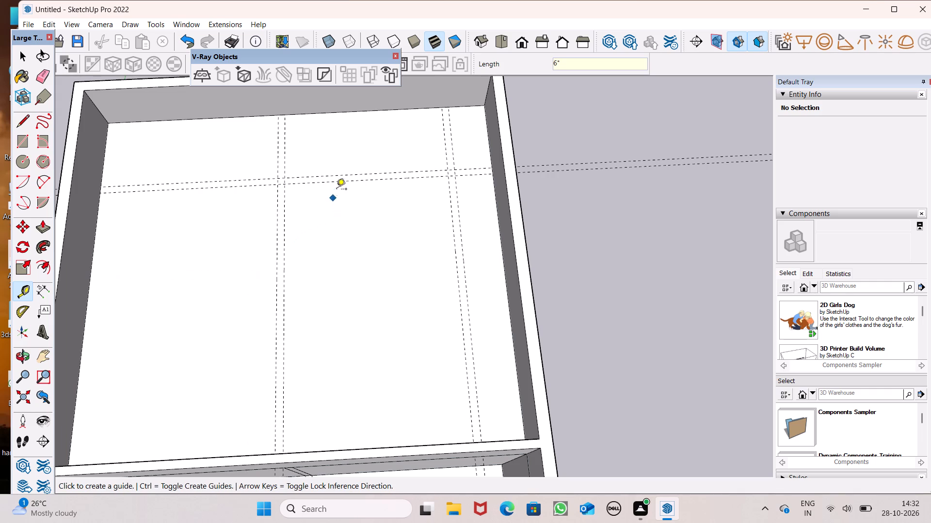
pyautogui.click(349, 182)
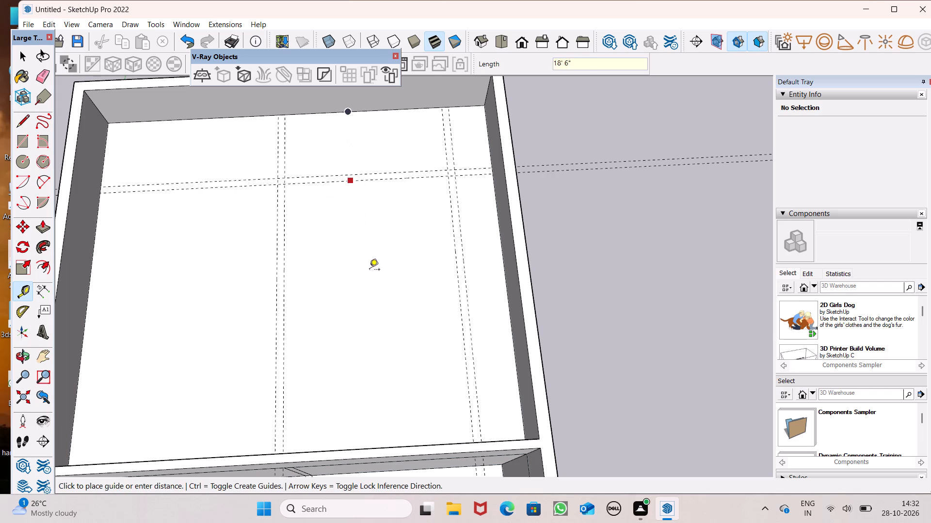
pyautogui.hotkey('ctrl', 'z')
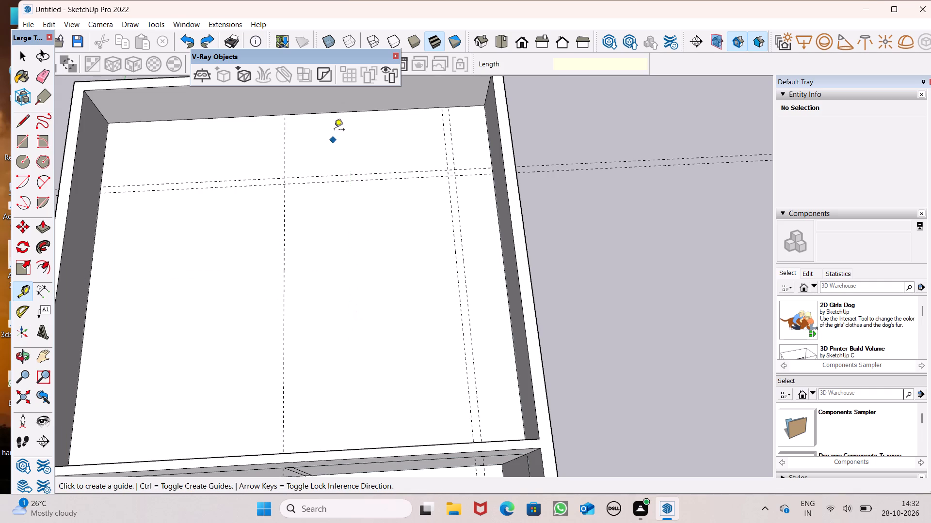
# Place another crosswise roof guide about 20' 10" from the rear parapet's inner base edge.
pyautogui.click(346, 112)
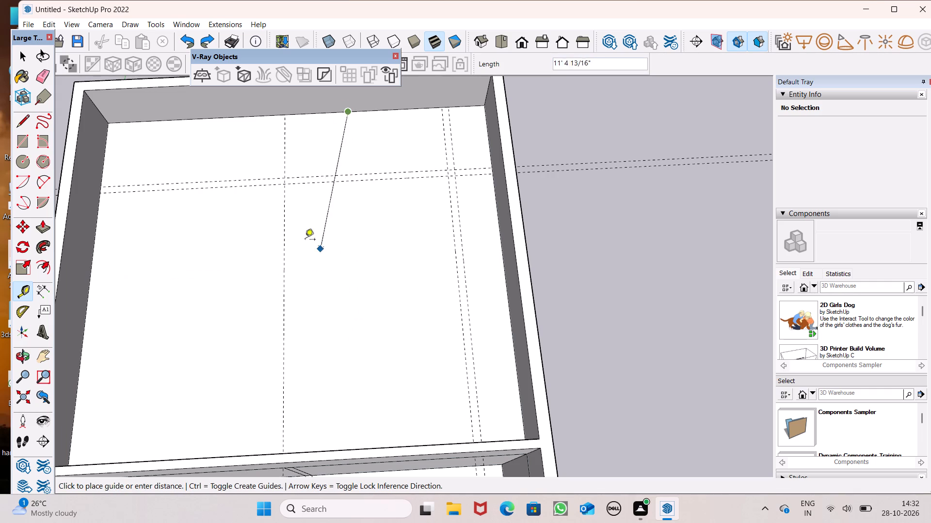
pyautogui.press('space')
pyautogui.click(25, 294)
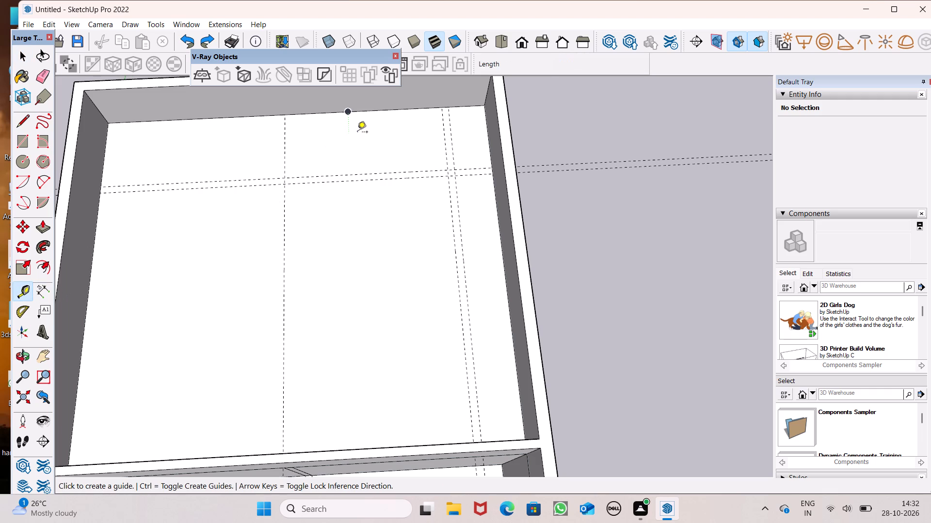
pyautogui.moveTo(355, 112); pyautogui.dragTo(358, 322)
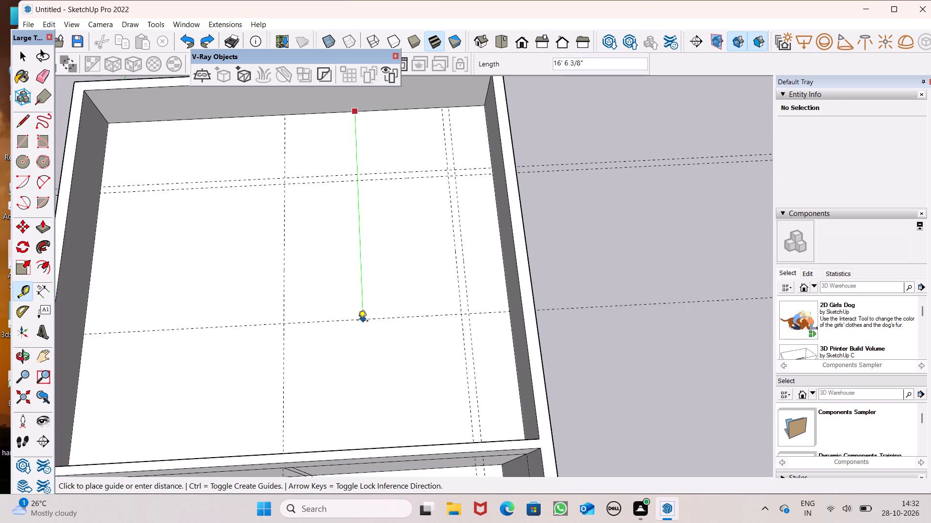
pyautogui.moveTo(358, 322); pyautogui.dragTo(355, 387)
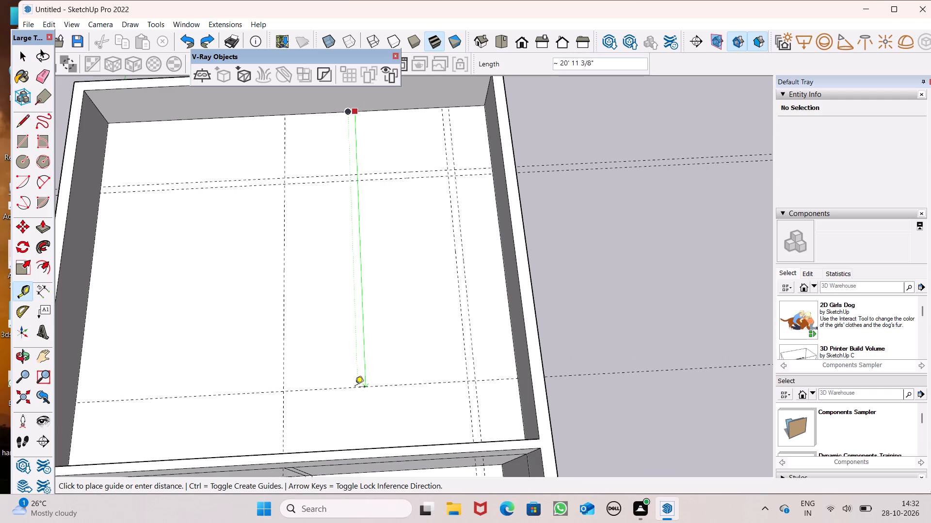
pyautogui.moveTo(355, 387); pyautogui.dragTo(359, 388)
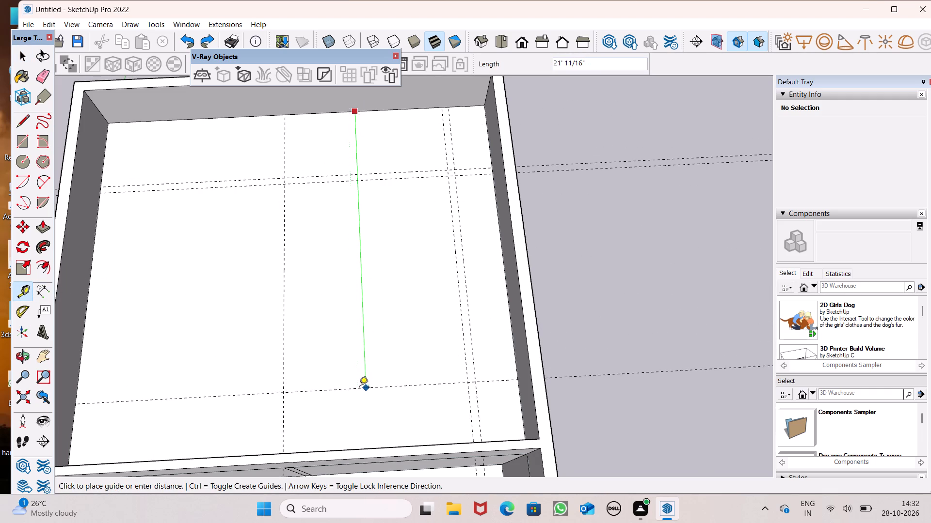
pyautogui.moveTo(359, 388); pyautogui.dragTo(359, 385)
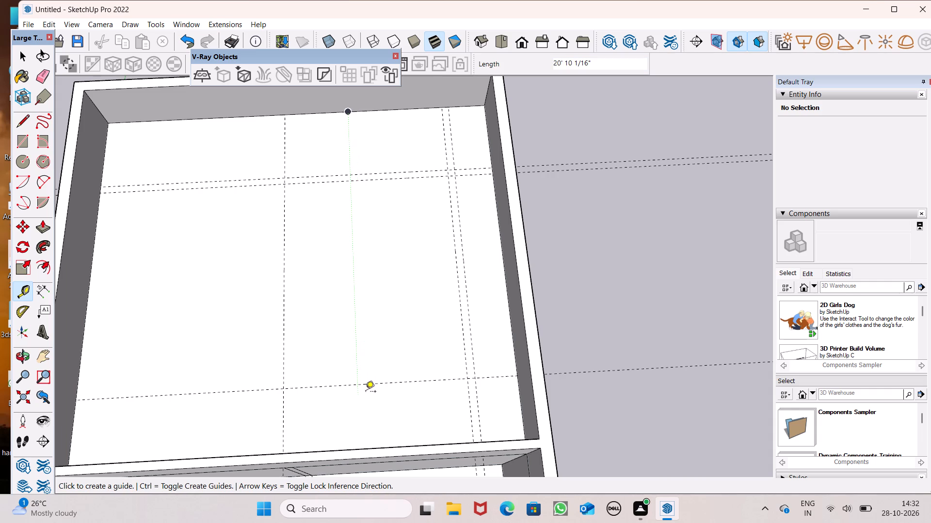
# Add a parallel guide 6" from the front crosswise roof guide, toward the rear parapet.
pyautogui.moveTo(367, 385); pyautogui.dragTo(363, 335)
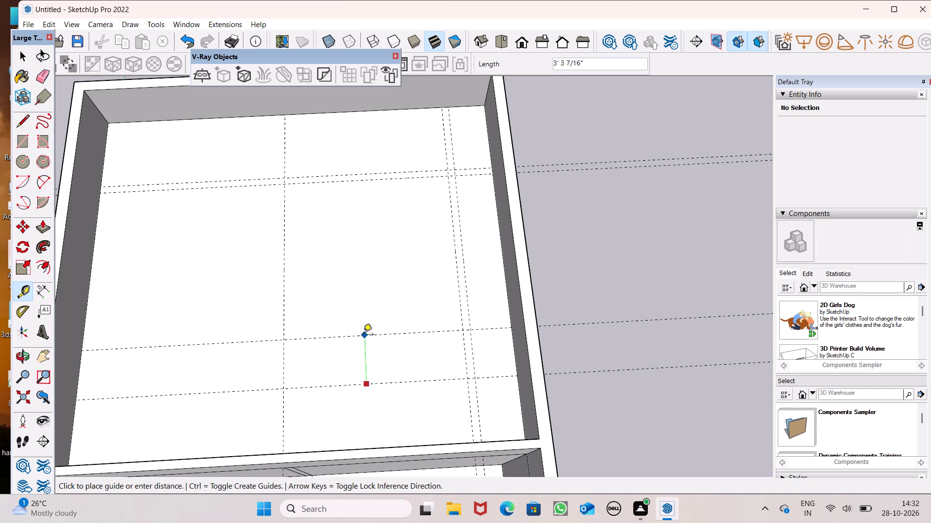
pyautogui.moveTo(363, 335); pyautogui.dragTo(361, 325)
pyautogui.press('6')
pyautogui.hotkey('shift', '"')
pyautogui.press('Return')
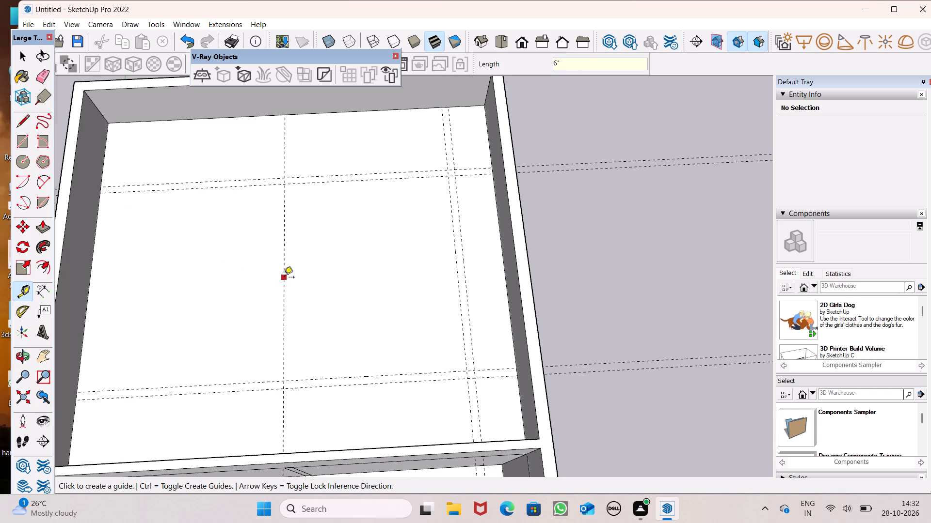
# Add a parallel guide 6" from the middle lengthwise roof guide, toward the left-hand parapet.
pyautogui.click(284, 278)
pyautogui.write('6"')
pyautogui.press('Return')
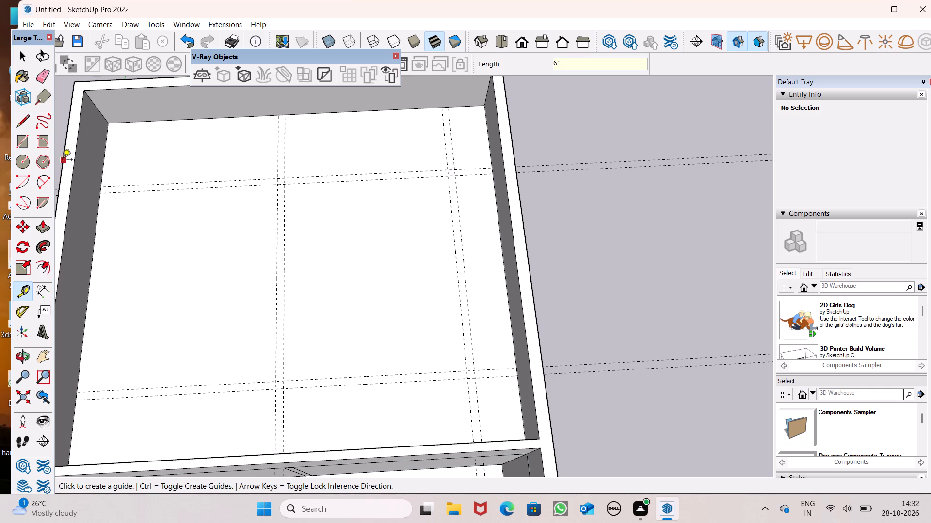
# Draw a rectangle about 13' by 6" along the rear crosswise guide strip, between the outer lines of the two lengthwise strips.
pyautogui.click(23, 149)
pyautogui.scroll(2, 162, 218)
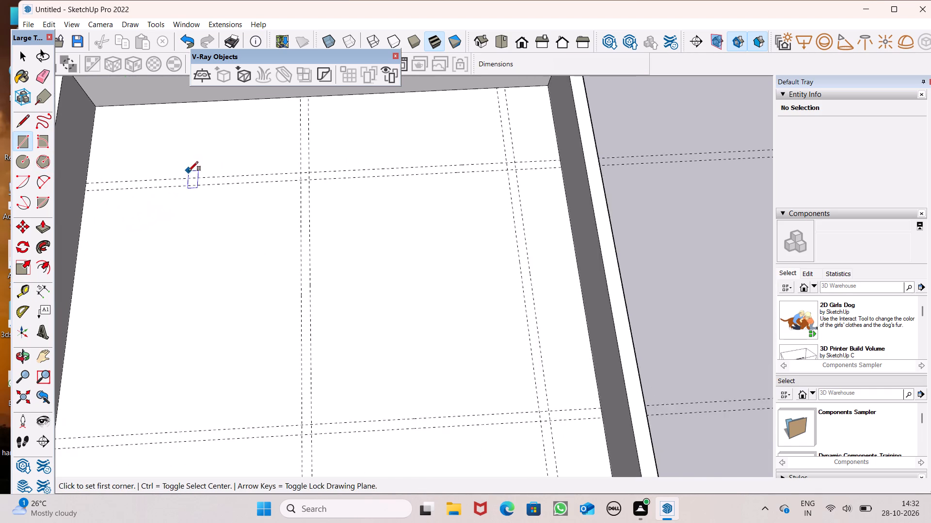
pyautogui.scroll(1, 189, 171)
pyautogui.scroll(-3, 227, 173)
pyautogui.scroll(5, 330, 178)
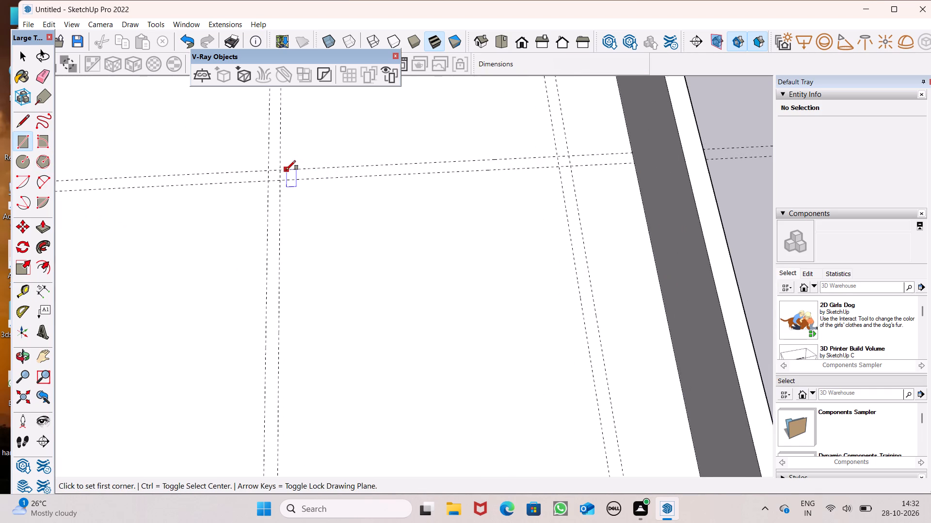
pyautogui.scroll(8, 286, 169)
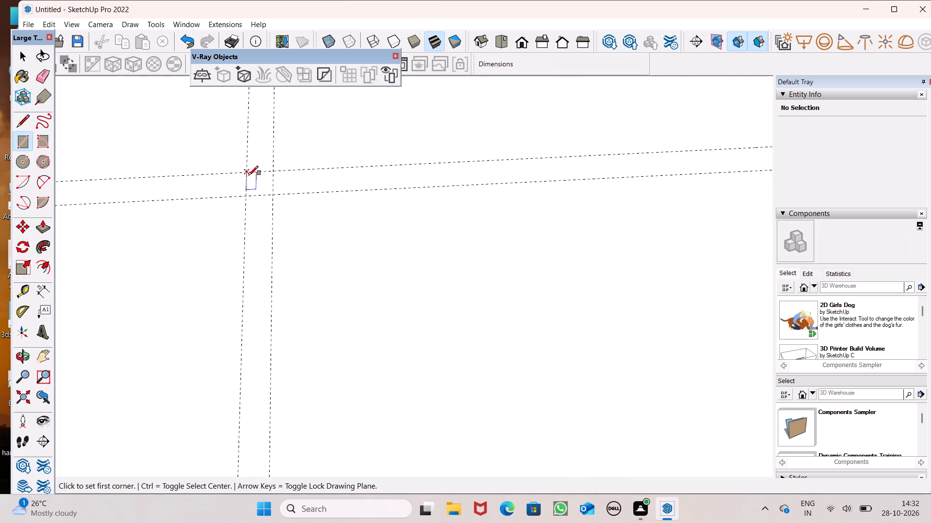
pyautogui.click(248, 175)
pyautogui.scroll(-9, 275, 208)
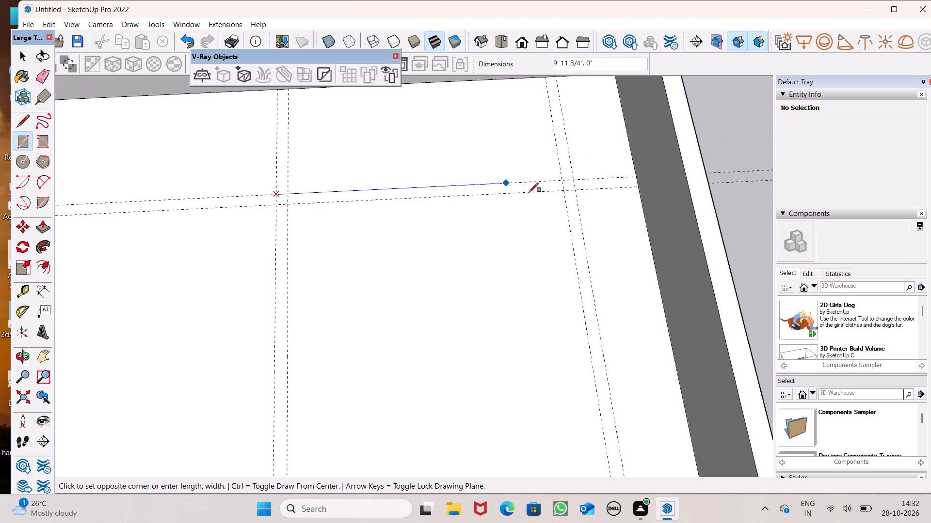
pyautogui.scroll(6, 545, 196)
pyautogui.scroll(5, 606, 185)
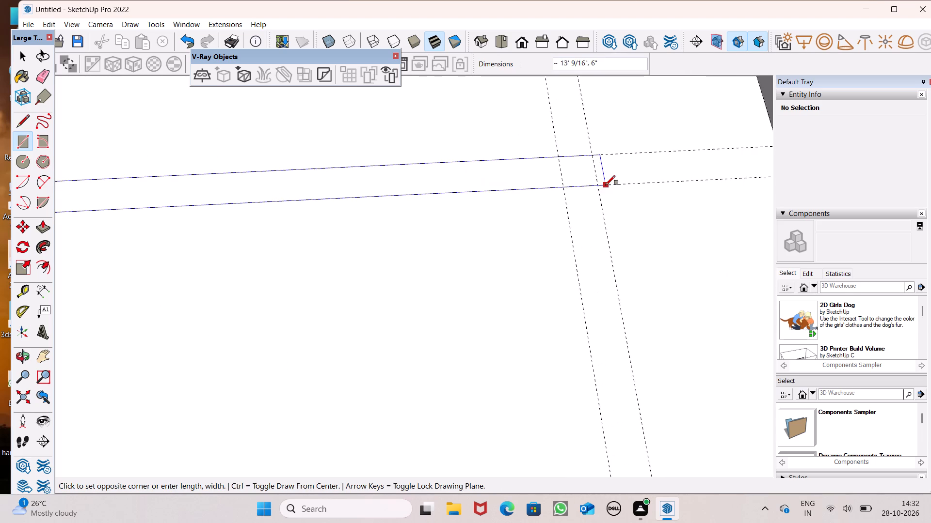
pyautogui.click(596, 186)
# Draw a rectangle about 15' 5" by 6" along the middle lengthwise guide strip, from the rear strip through the front strip.
pyautogui.scroll(-12, 601, 136)
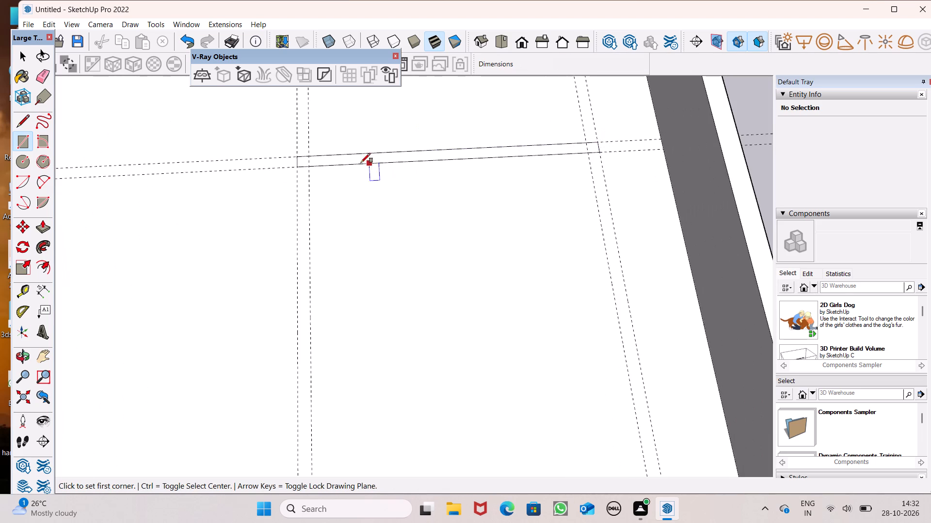
pyautogui.scroll(-2, 350, 161)
pyautogui.click(305, 157)
pyautogui.scroll(-3, 321, 162)
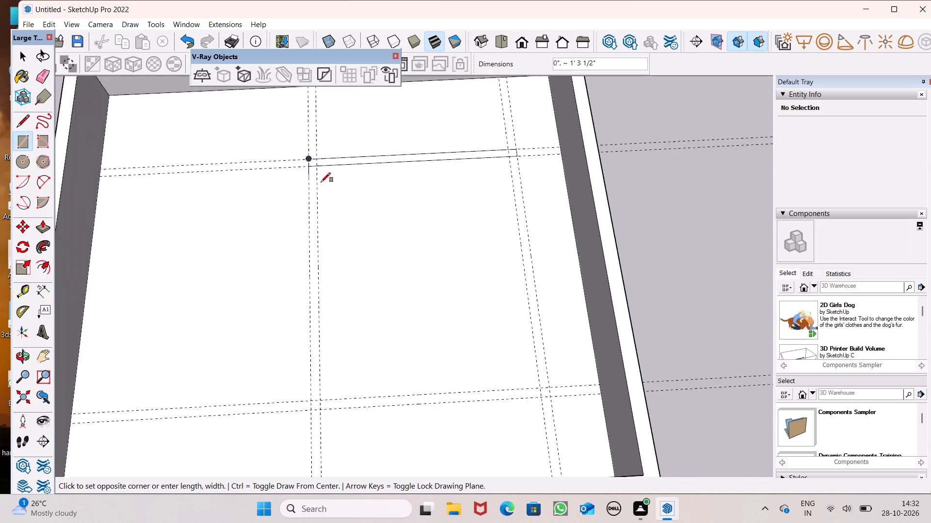
pyautogui.scroll(-4, 321, 182)
pyautogui.scroll(10, 314, 342)
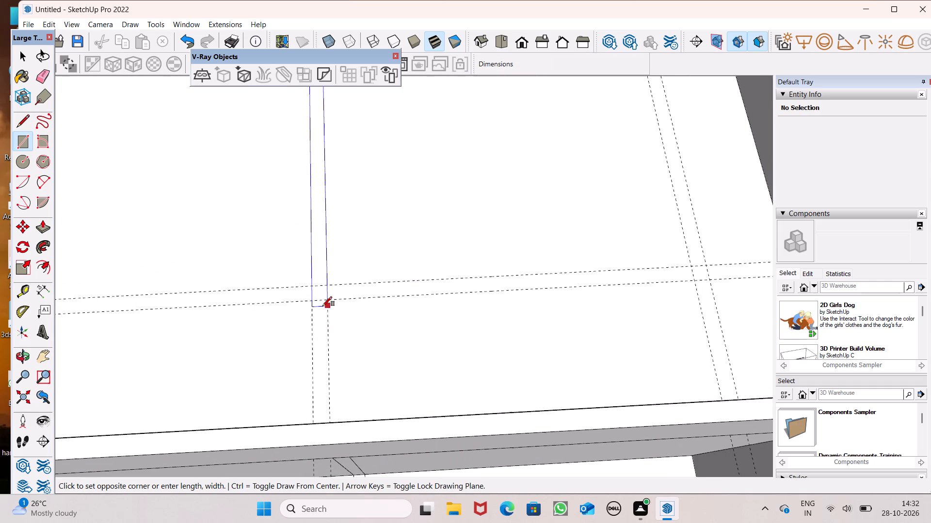
pyautogui.scroll(1, 322, 306)
pyautogui.click(325, 297)
# Draw a rectangle about 12' 11" by 6" along the front crosswise guide strip, between the outer lines of the lengthwise strips.
pyautogui.click(312, 281)
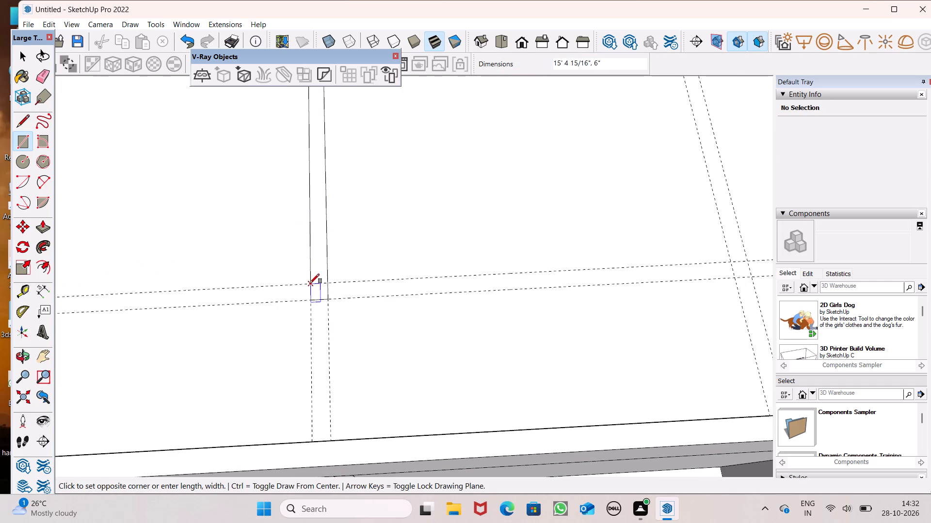
pyautogui.scroll(-5, 305, 289)
pyautogui.scroll(4, 522, 292)
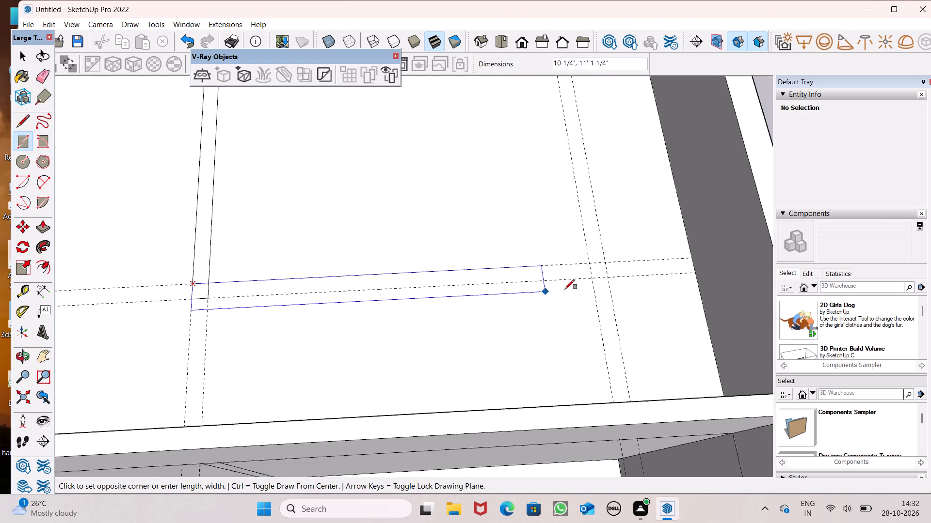
pyautogui.scroll(2, 565, 289)
pyautogui.scroll(4, 607, 274)
pyautogui.click(619, 275)
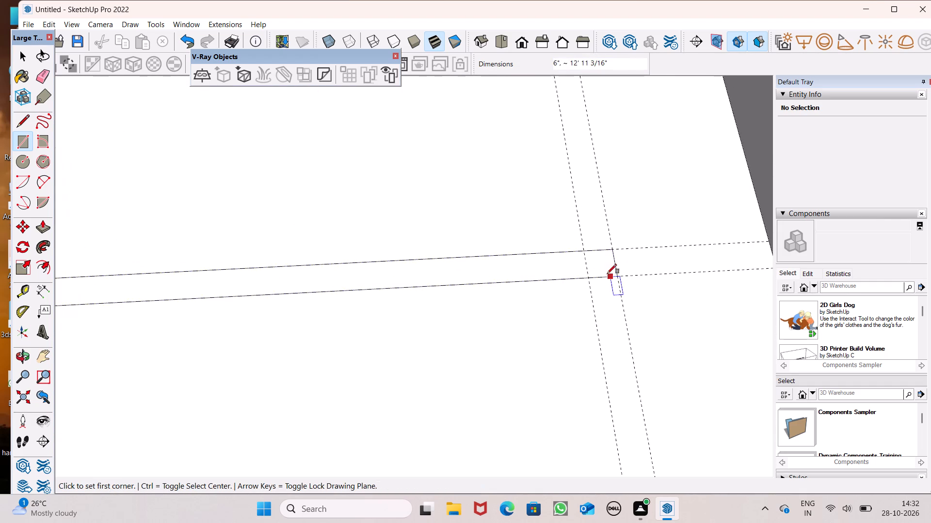
# Draw a 6"-wide rectangle along the right-hand lengthwise guide strip, joining the rear and front strips.
pyautogui.scroll(-12, 542, 355)
pyautogui.scroll(-4, 598, 342)
pyautogui.scroll(4, 607, 267)
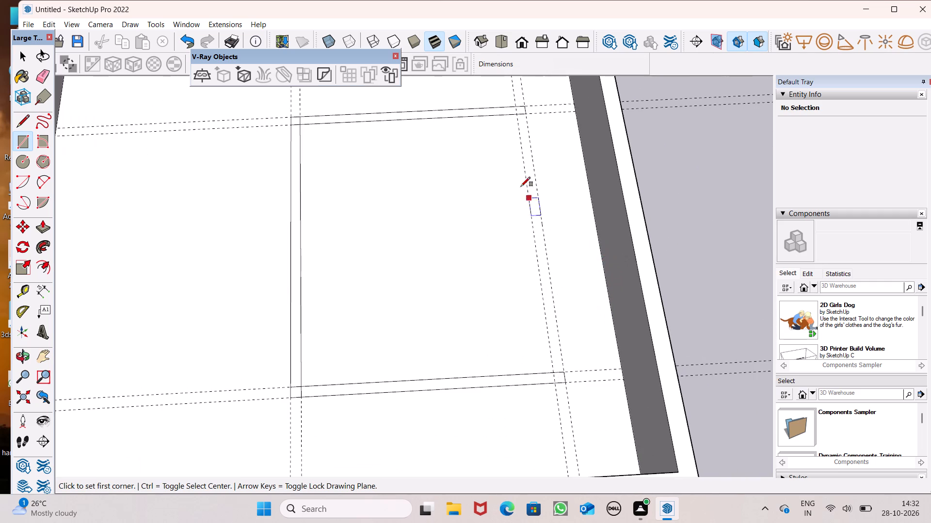
pyautogui.click(515, 108)
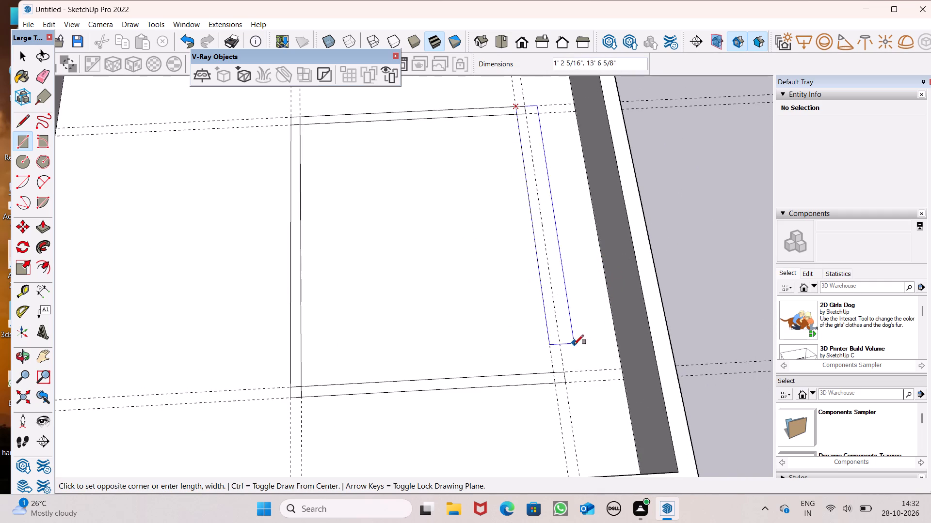
pyautogui.scroll(2, 568, 386)
pyautogui.click(567, 381)
pyautogui.scroll(-8, 565, 230)
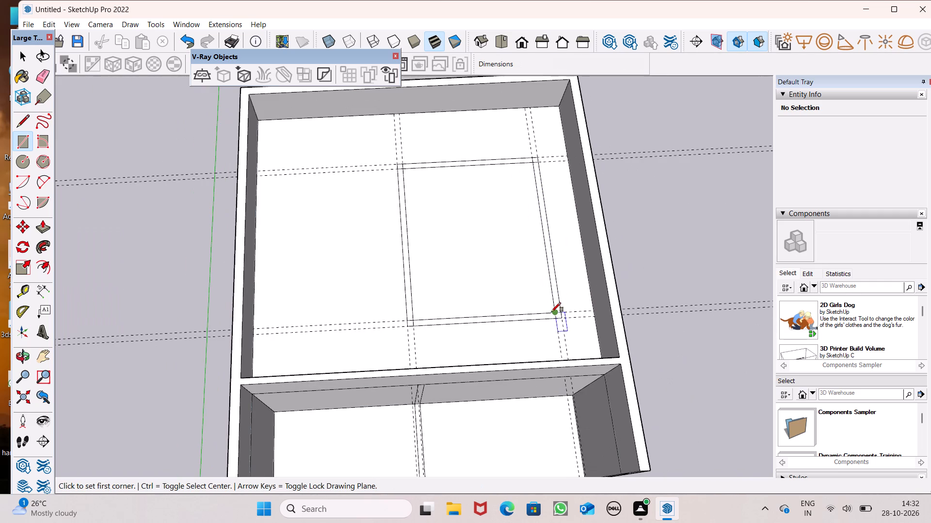
# Erase all the crosswise and lengthwise guides around the roof.
pyautogui.click(48, 80)
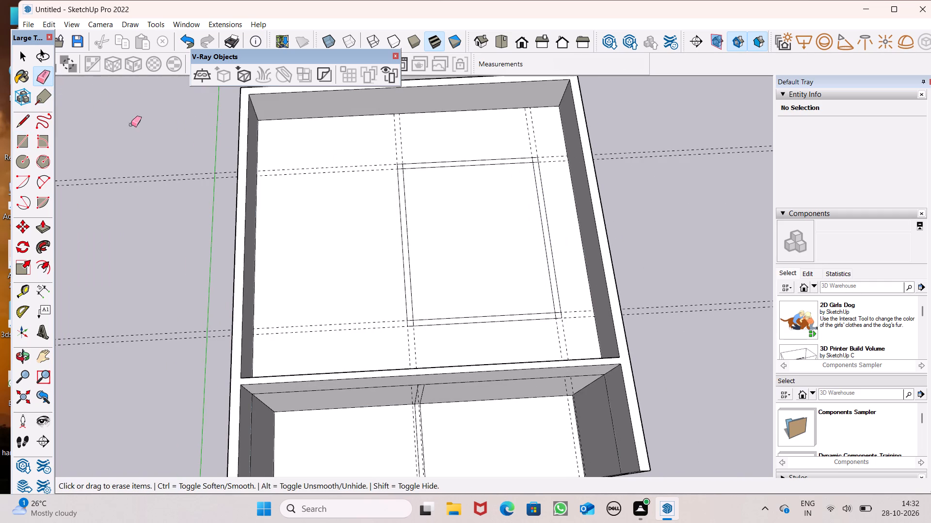
pyautogui.moveTo(154, 138); pyautogui.dragTo(157, 195)
pyautogui.moveTo(166, 357); pyautogui.dragTo(168, 333)
pyautogui.scroll(-7, 164, 340)
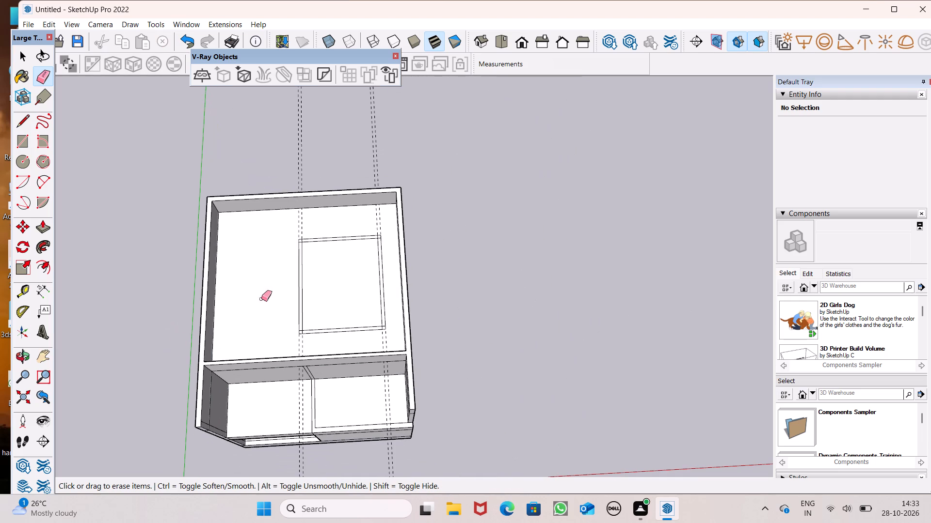
pyautogui.moveTo(297, 127); pyautogui.dragTo(386, 117)
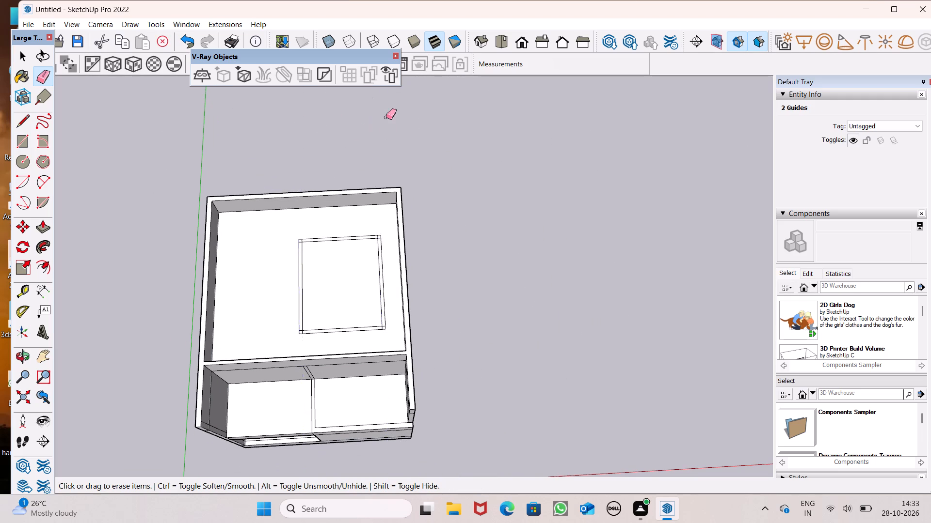
# Erase the overlapping edge segments at the two front corners of the wall outline on the roof.
pyautogui.scroll(3, 289, 307)
pyautogui.scroll(13, 303, 356)
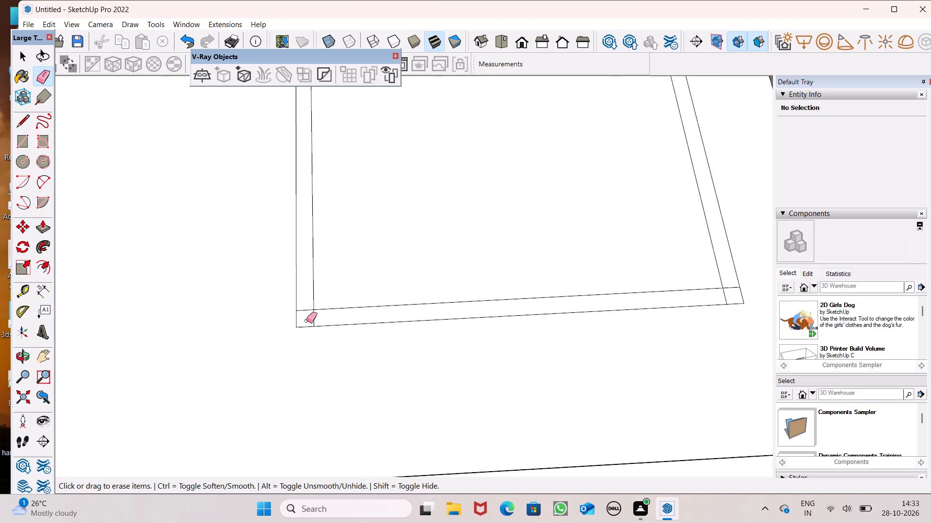
pyautogui.moveTo(310, 308); pyautogui.dragTo(315, 317)
pyautogui.scroll(3, 684, 318)
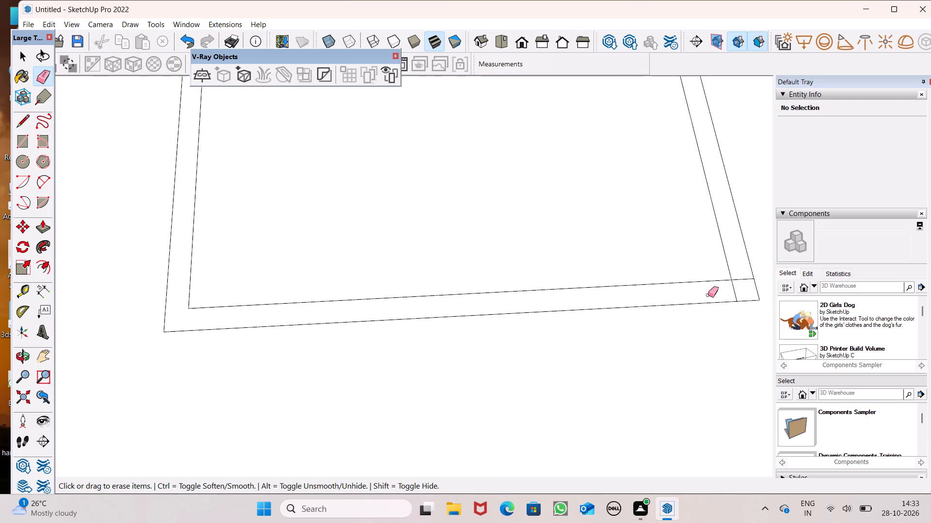
pyautogui.moveTo(744, 270); pyautogui.dragTo(731, 293)
# Erase the overlapping edge segments at the two rear corners of the roof's wall outline, leaving one continuous 6" frame.
pyautogui.scroll(-7, 651, 313)
pyautogui.scroll(-2, 543, 293)
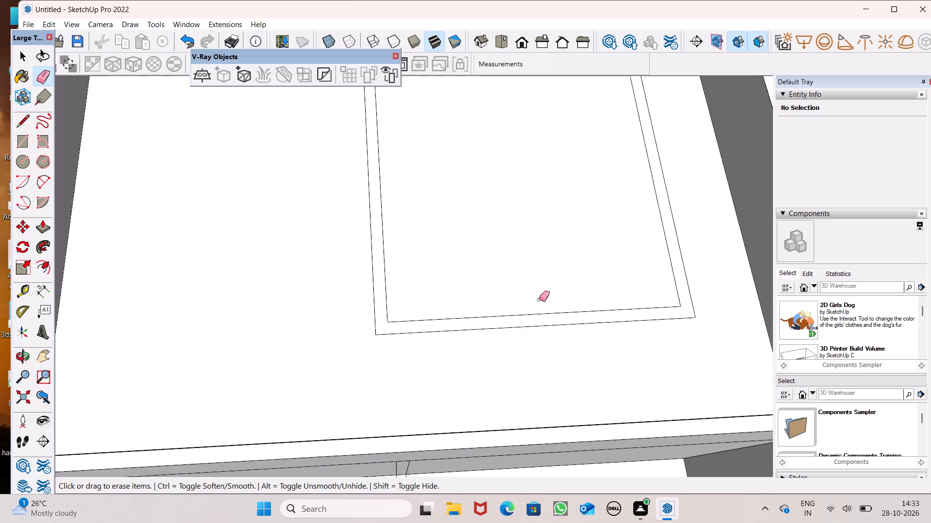
pyautogui.scroll(-4, 539, 299)
pyautogui.scroll(5, 610, 154)
pyautogui.scroll(9, 451, 105)
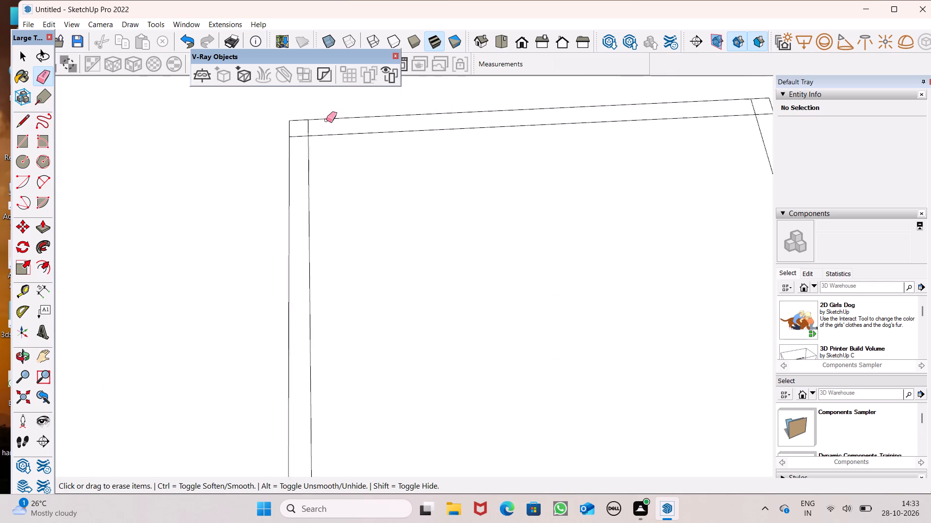
pyautogui.scroll(1, 326, 120)
pyautogui.moveTo(303, 130); pyautogui.dragTo(289, 148)
pyautogui.scroll(-8, 287, 174)
pyautogui.scroll(3, 612, 162)
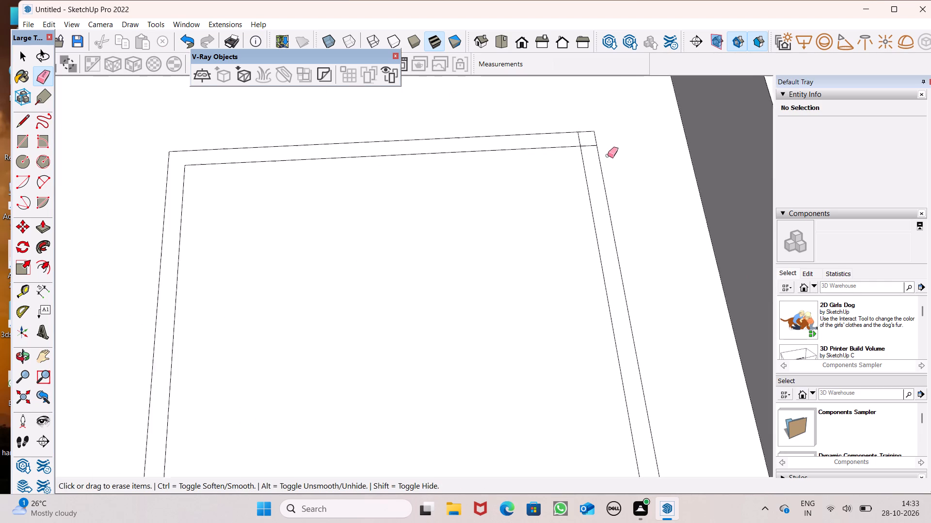
pyautogui.scroll(5, 608, 155)
pyautogui.moveTo(575, 140); pyautogui.dragTo(582, 153)
pyautogui.scroll(-8, 571, 128)
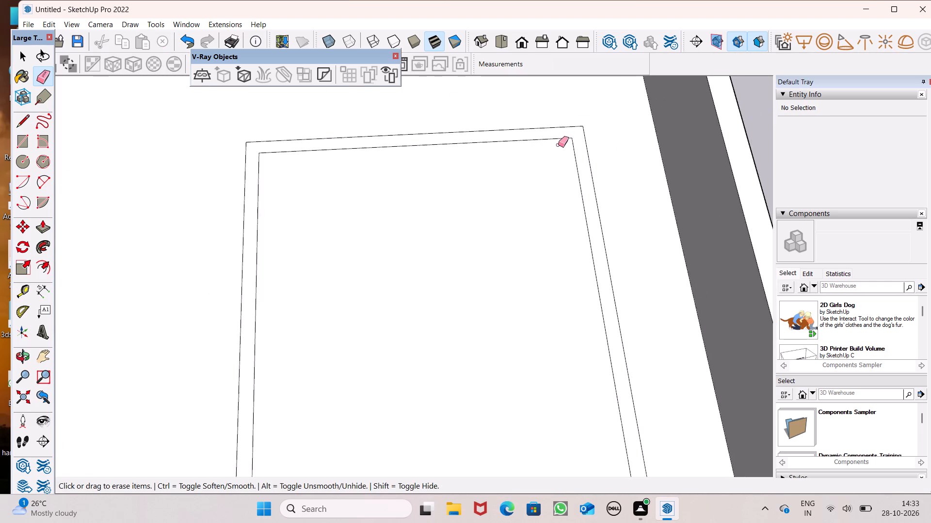
# Push/Pull the 6"-wide rectangular frame on the roof up 10' to form the rooftop room's walls.
pyautogui.scroll(-15, 556, 146)
pyautogui.moveTo(551, 185); pyautogui.dragTo(552, 136, button='middle')
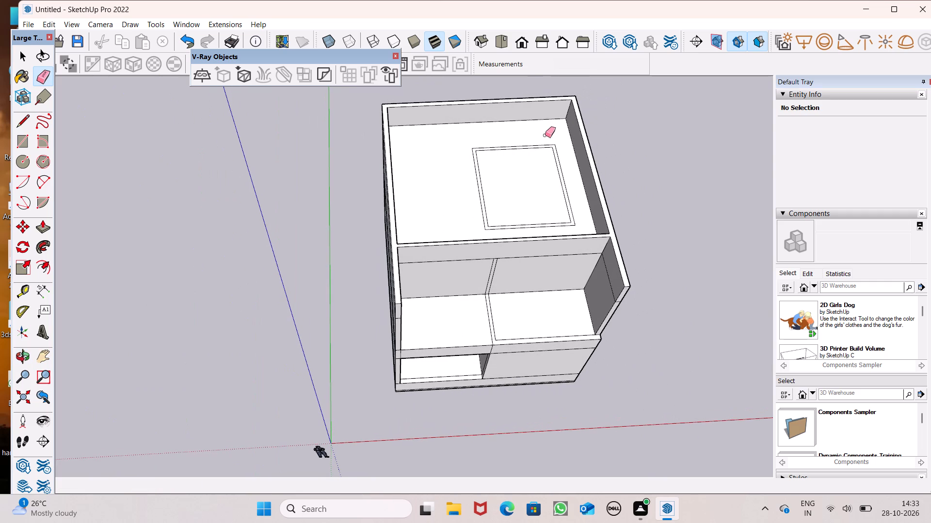
pyautogui.press('space')
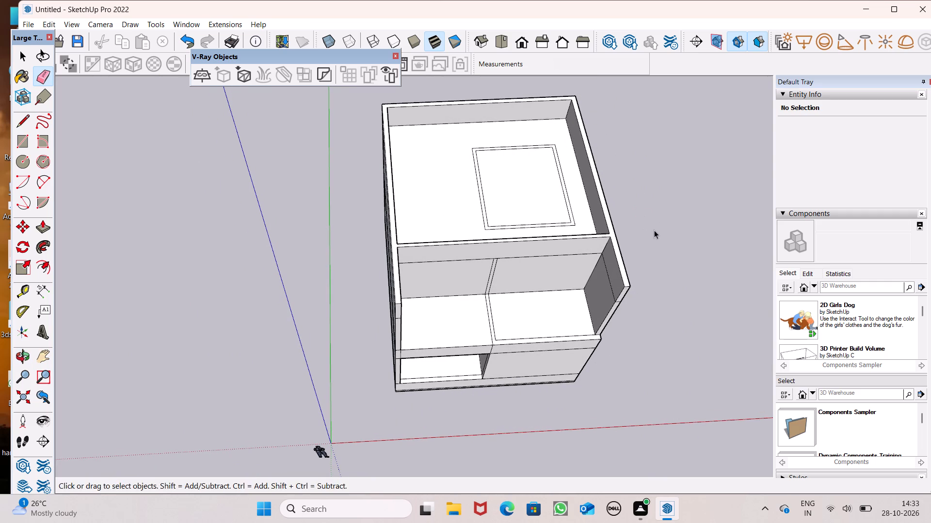
pyautogui.moveTo(655, 229); pyautogui.dragTo(613, 241, button='middle')
pyautogui.scroll(5, 598, 231)
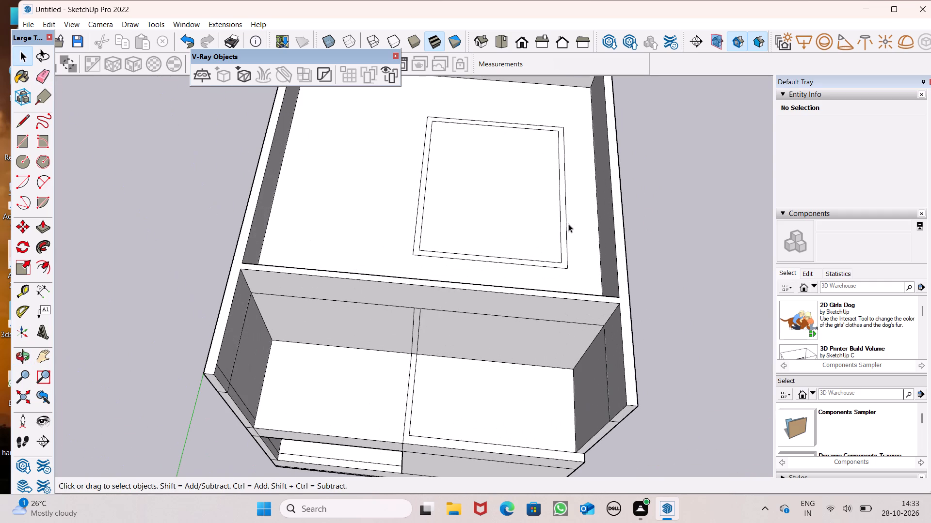
pyautogui.click(41, 226)
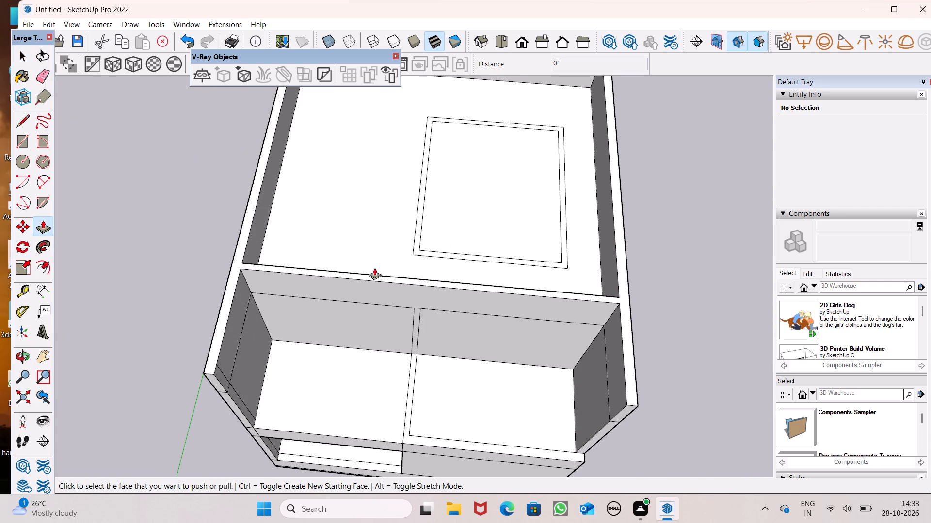
pyautogui.scroll(4, 523, 243)
pyautogui.moveTo(578, 278); pyautogui.dragTo(576, 242)
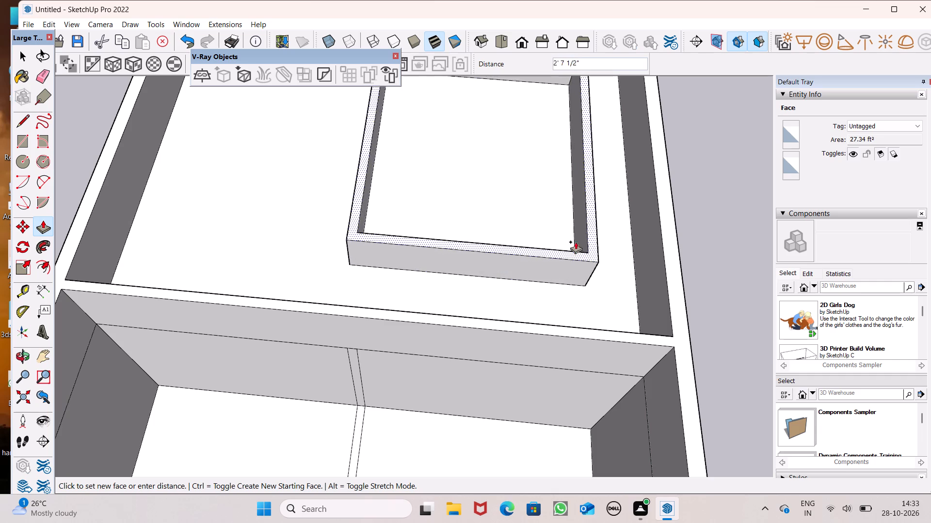
pyautogui.moveTo(576, 242); pyautogui.dragTo(563, 167)
pyautogui.press('1')
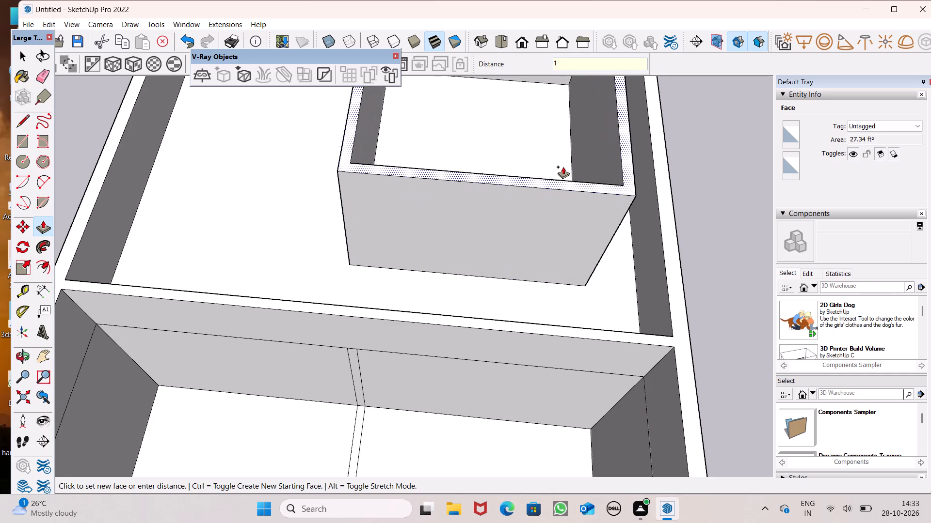
pyautogui.moveTo(563, 167); pyautogui.dragTo(561, 154)
pyautogui.press('0')
pyautogui.press("'")
pyautogui.press('Return')
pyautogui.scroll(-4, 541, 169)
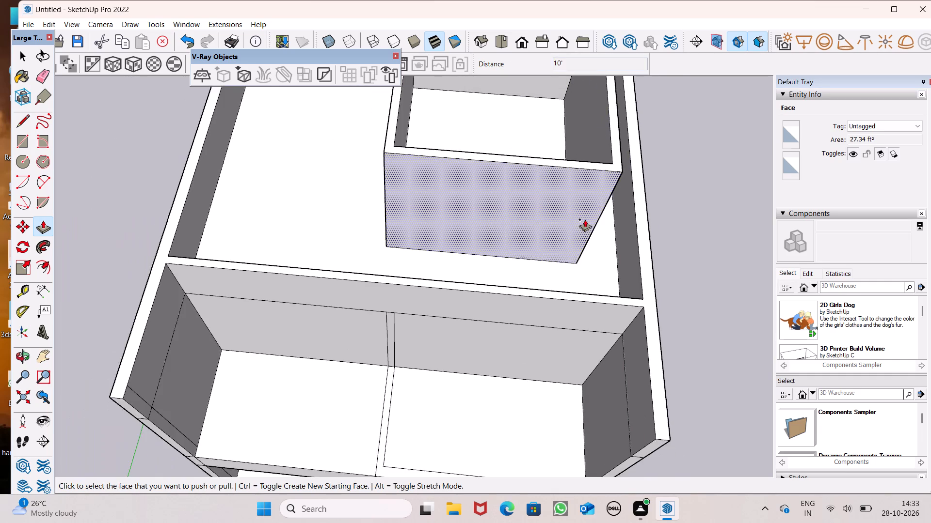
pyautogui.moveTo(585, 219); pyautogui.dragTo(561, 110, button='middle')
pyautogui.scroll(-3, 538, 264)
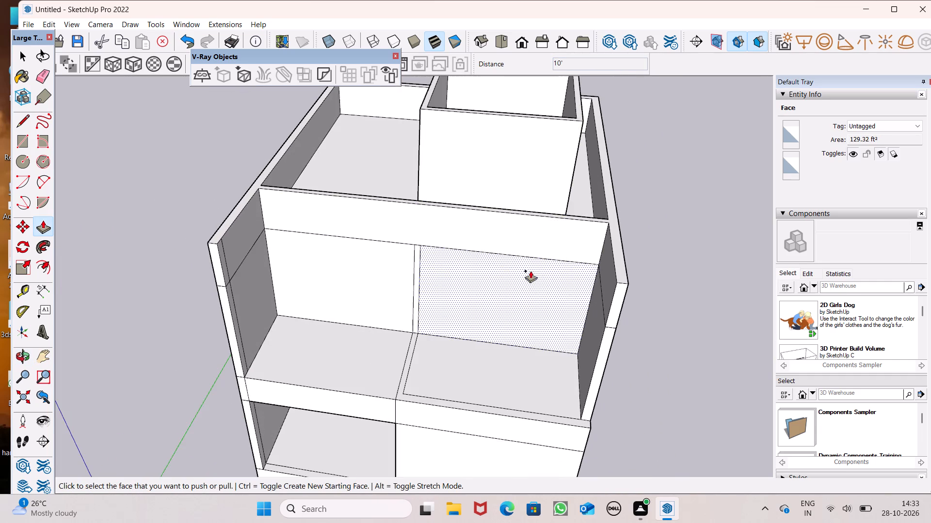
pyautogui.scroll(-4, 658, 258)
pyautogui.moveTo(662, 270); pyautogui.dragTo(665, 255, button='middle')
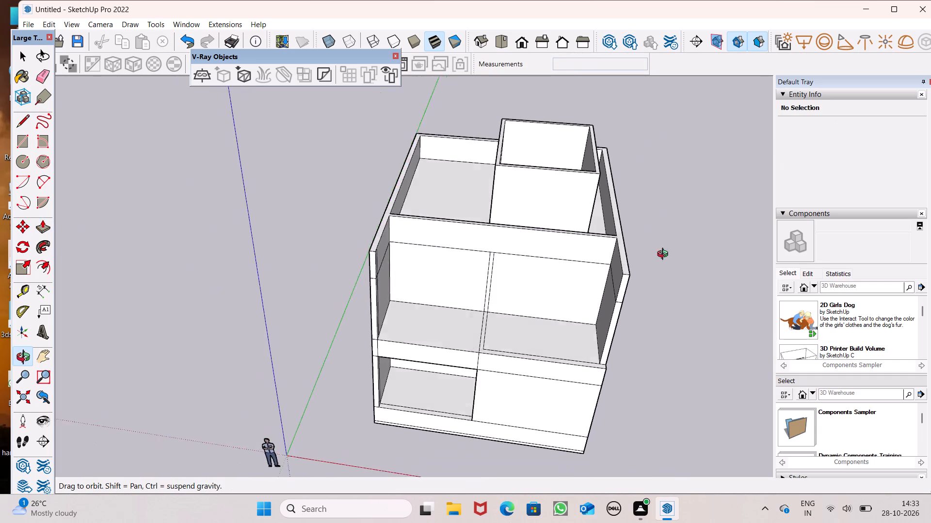
# Measure the height of the rooftop room's walls along the front corner edge with the Dimension tool.
pyautogui.moveTo(665, 255); pyautogui.dragTo(611, 187, button='middle')
pyautogui.press('space')
pyautogui.scroll(6, 639, 150)
pyautogui.scroll(-2, 614, 155)
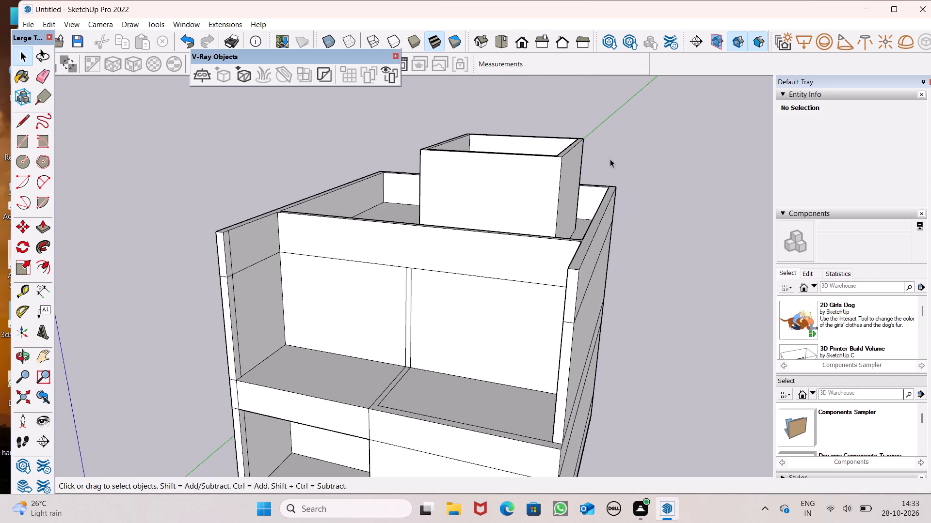
pyautogui.scroll(-1, 610, 159)
pyautogui.moveTo(632, 201); pyautogui.dragTo(727, 365, button='middle')
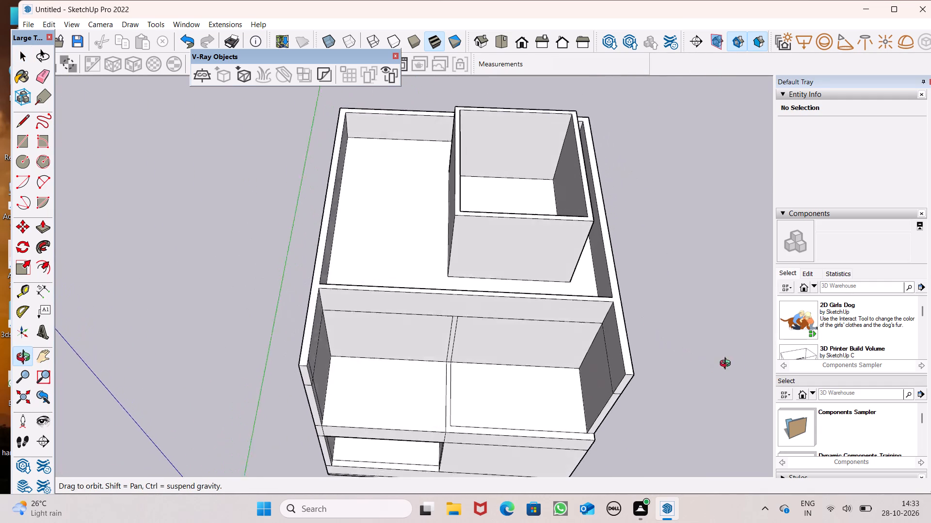
pyautogui.moveTo(727, 365); pyautogui.dragTo(742, 363, button='middle')
pyautogui.moveTo(539, 306); pyautogui.dragTo(593, 333, button='middle')
pyautogui.scroll(1, 594, 332)
pyautogui.scroll(1, 474, 231)
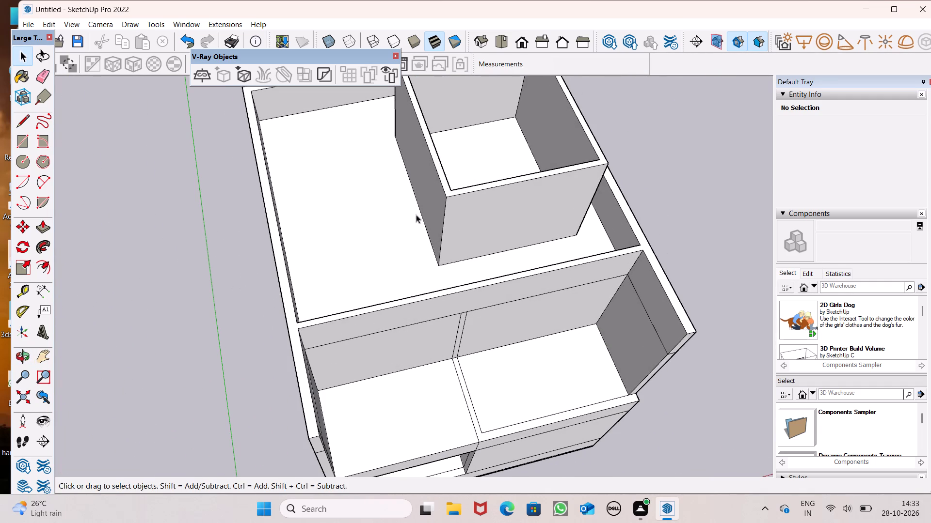
pyautogui.click(41, 294)
pyautogui.scroll(1, 447, 222)
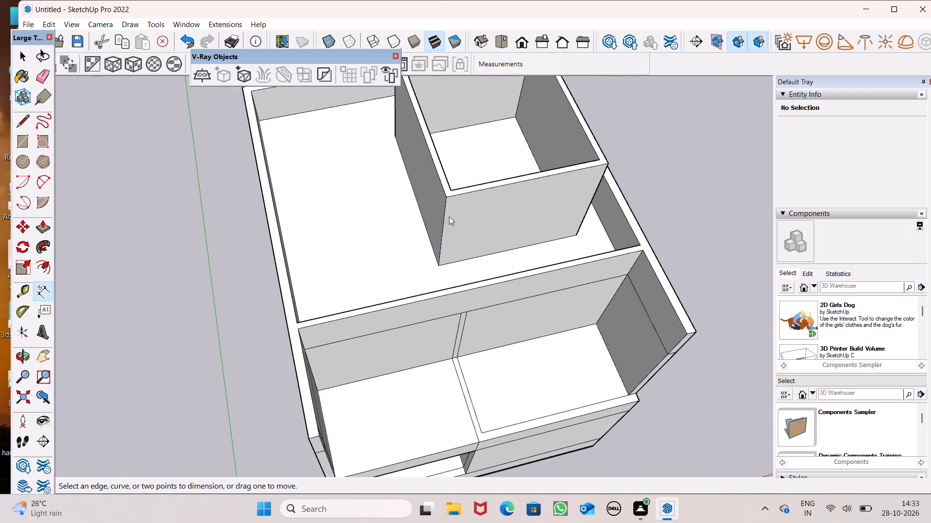
pyautogui.scroll(4, 449, 216)
pyautogui.click(441, 189)
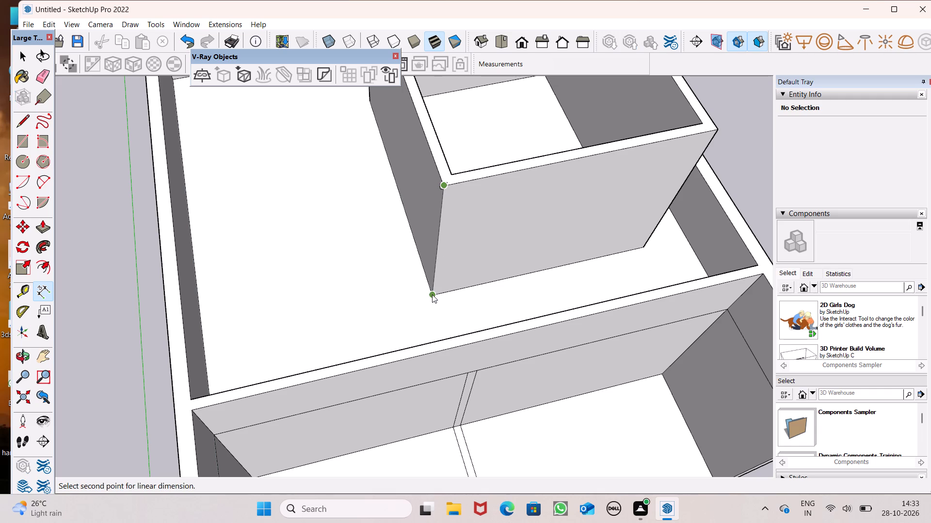
pyautogui.click(432, 294)
pyautogui.scroll(-1, 368, 285)
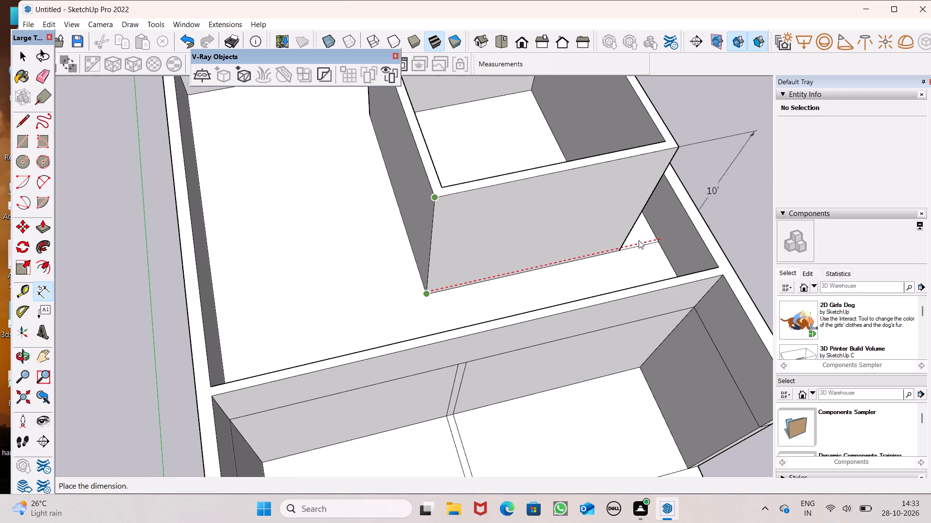
pyautogui.moveTo(496, 351); pyautogui.dragTo(508, 228, button='middle')
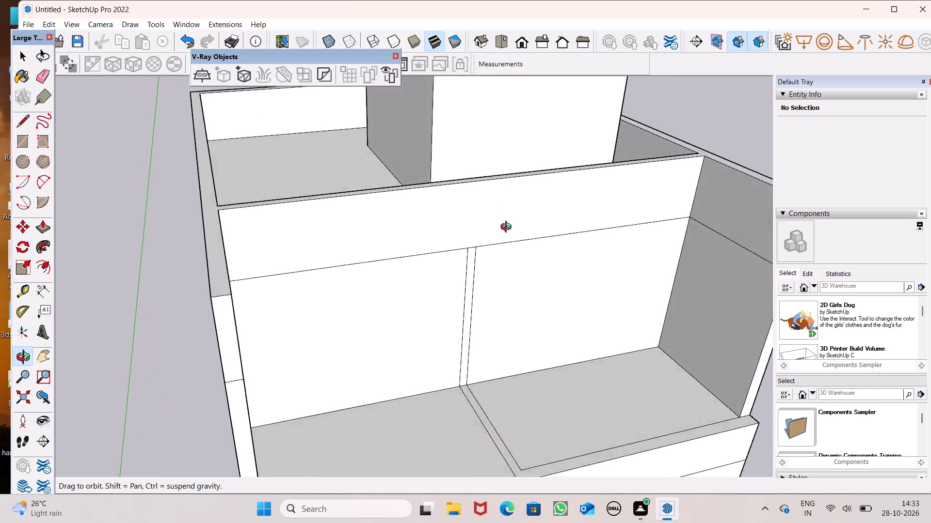
pyautogui.moveTo(508, 228); pyautogui.dragTo(508, 250, button='middle')
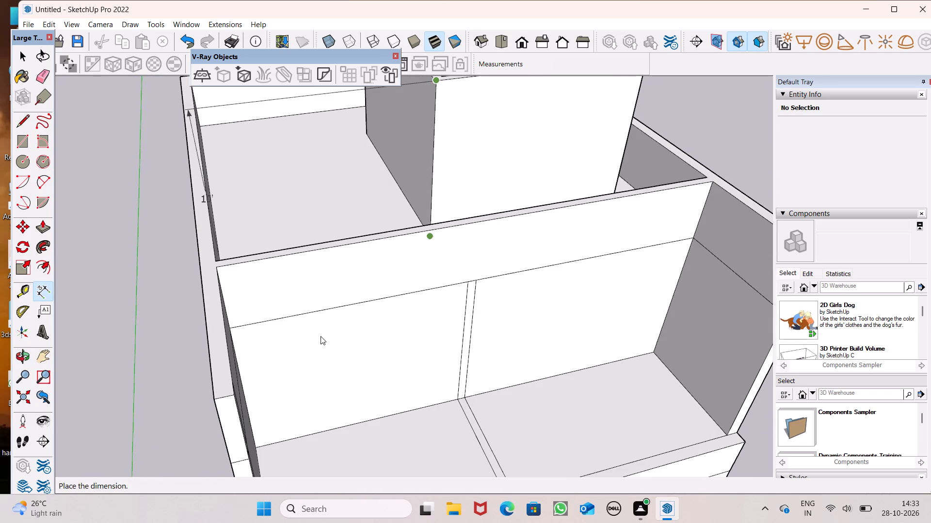
pyautogui.scroll(-6, 581, 205)
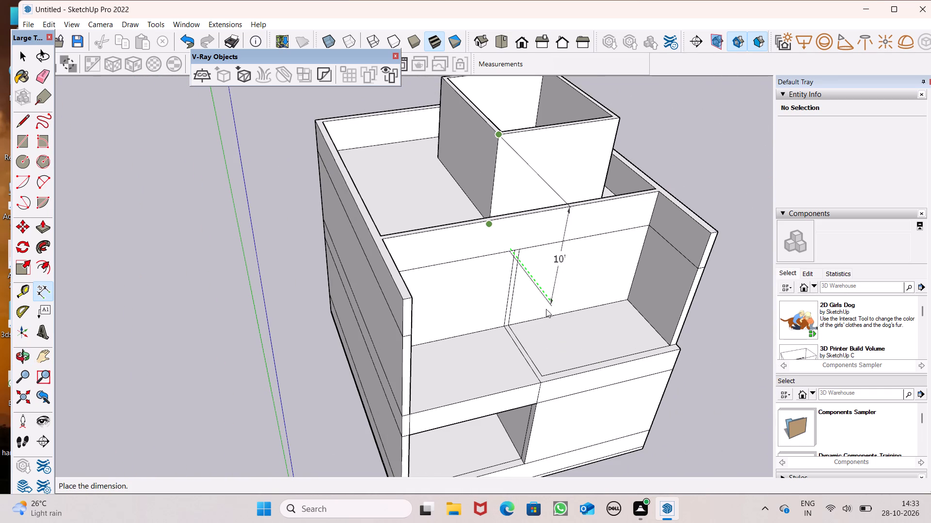
pyautogui.press('space')
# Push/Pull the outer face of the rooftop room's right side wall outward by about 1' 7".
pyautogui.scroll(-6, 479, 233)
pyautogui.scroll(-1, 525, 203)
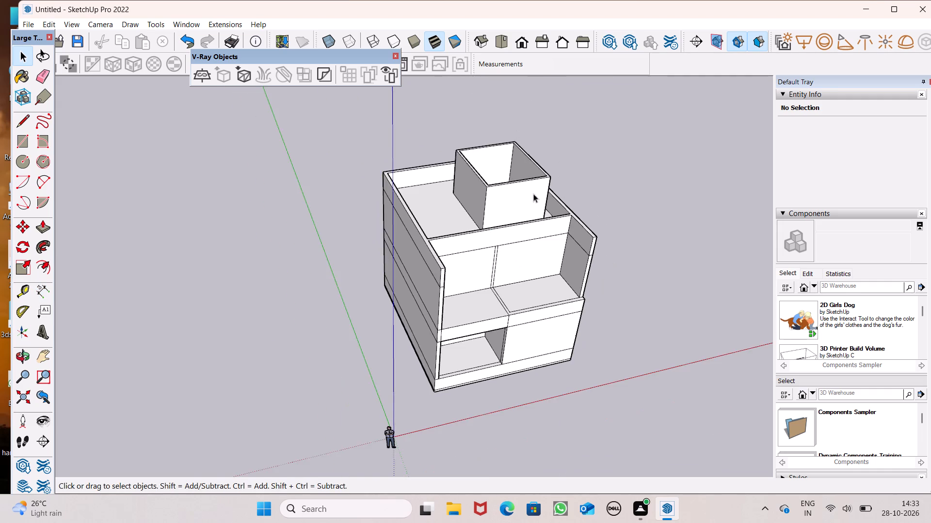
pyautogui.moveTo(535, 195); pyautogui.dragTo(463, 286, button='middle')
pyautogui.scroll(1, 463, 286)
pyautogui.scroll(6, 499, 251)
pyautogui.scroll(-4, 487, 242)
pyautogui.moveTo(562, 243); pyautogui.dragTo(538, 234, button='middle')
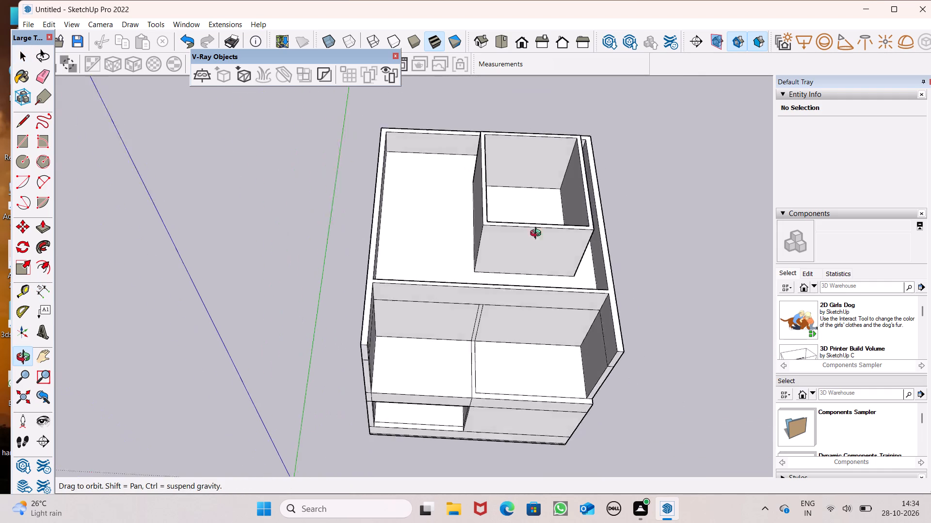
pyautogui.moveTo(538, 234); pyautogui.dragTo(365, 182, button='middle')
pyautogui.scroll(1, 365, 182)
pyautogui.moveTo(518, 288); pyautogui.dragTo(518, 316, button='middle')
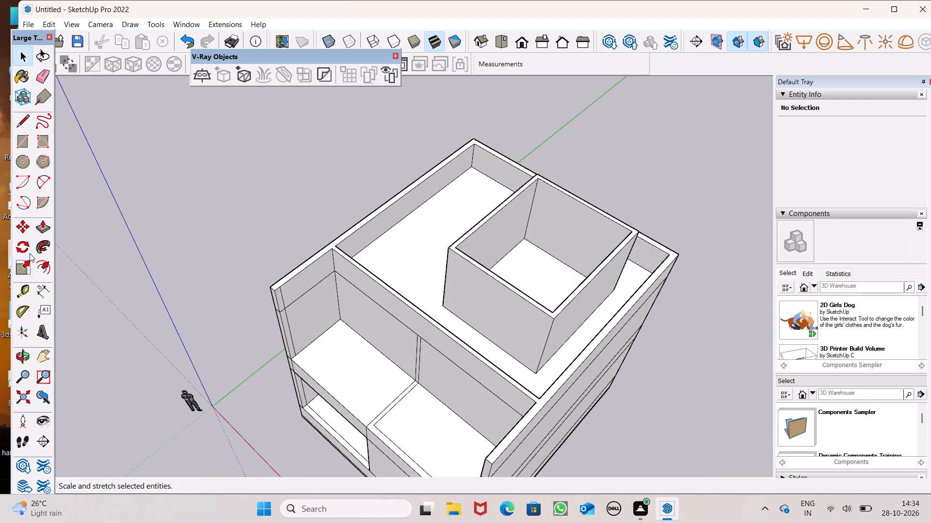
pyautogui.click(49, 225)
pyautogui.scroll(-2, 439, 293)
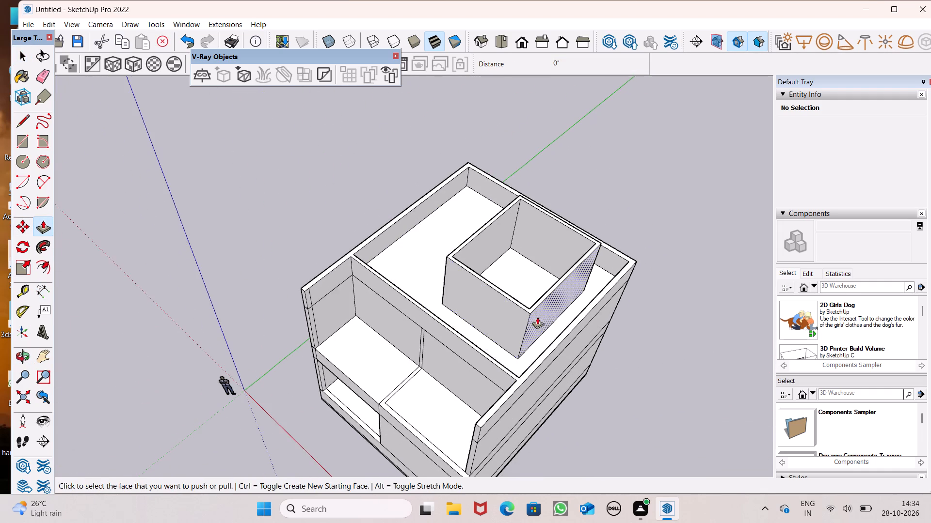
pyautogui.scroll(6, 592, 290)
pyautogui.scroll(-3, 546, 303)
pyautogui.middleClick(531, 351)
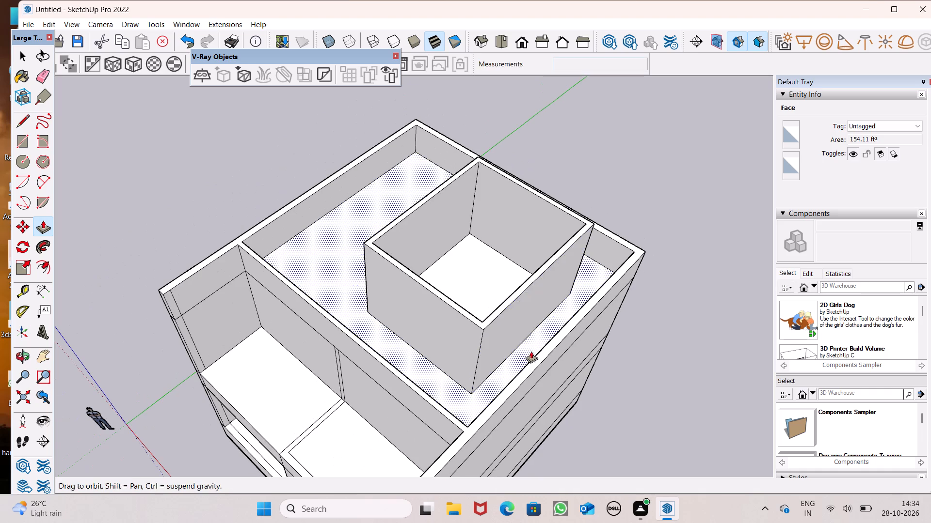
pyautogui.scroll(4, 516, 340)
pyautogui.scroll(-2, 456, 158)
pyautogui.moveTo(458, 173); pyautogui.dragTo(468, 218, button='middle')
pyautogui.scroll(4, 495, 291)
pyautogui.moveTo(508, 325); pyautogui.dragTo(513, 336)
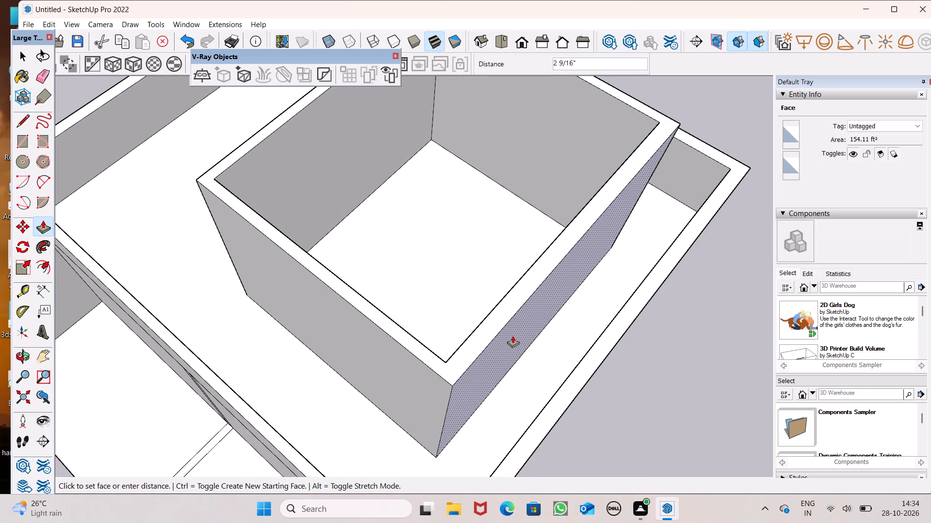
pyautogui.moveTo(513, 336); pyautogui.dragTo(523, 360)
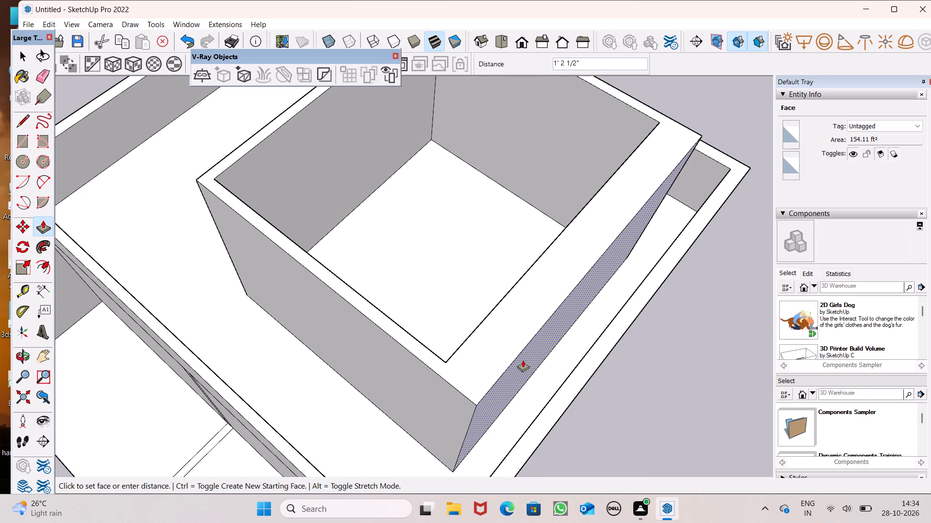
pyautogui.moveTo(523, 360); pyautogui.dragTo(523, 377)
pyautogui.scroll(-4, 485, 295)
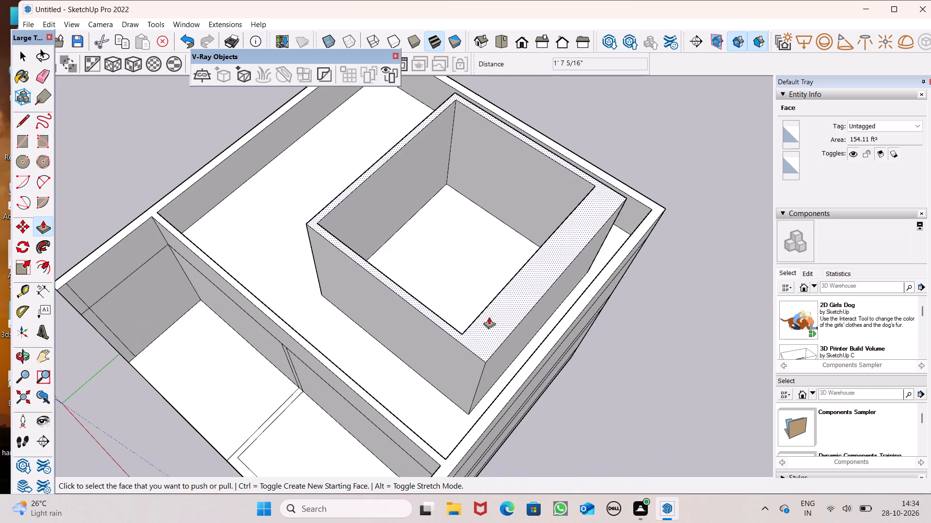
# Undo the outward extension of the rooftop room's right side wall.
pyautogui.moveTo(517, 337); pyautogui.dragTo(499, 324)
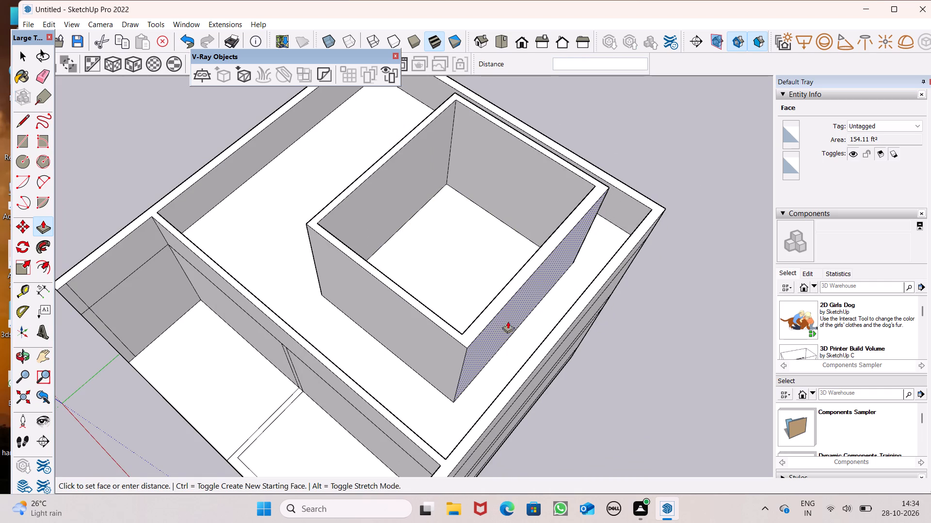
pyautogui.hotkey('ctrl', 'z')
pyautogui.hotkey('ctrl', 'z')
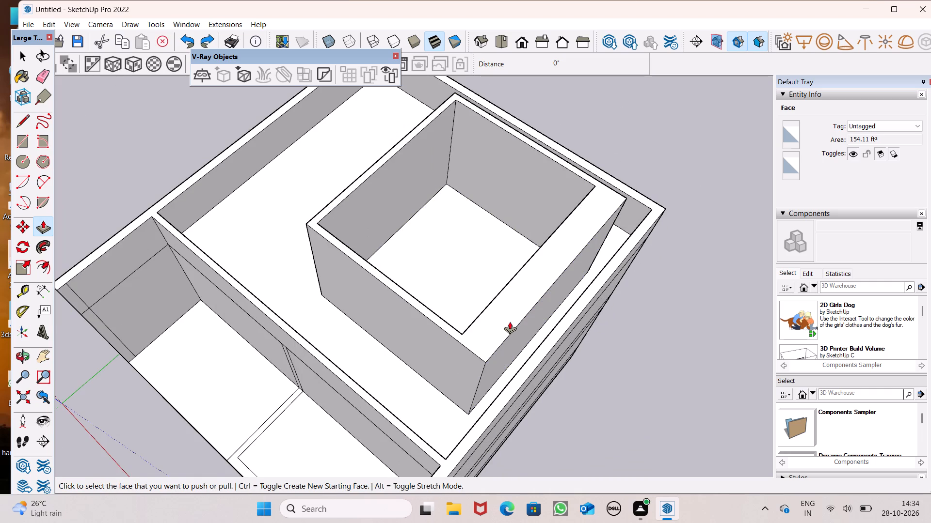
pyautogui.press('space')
# Draw a short line of about 7" at the inner top corner of the rooftop room's walls to close the opening with a face.
pyautogui.scroll(-4, 491, 277)
pyautogui.moveTo(483, 279); pyautogui.dragTo(708, 183, button='middle')
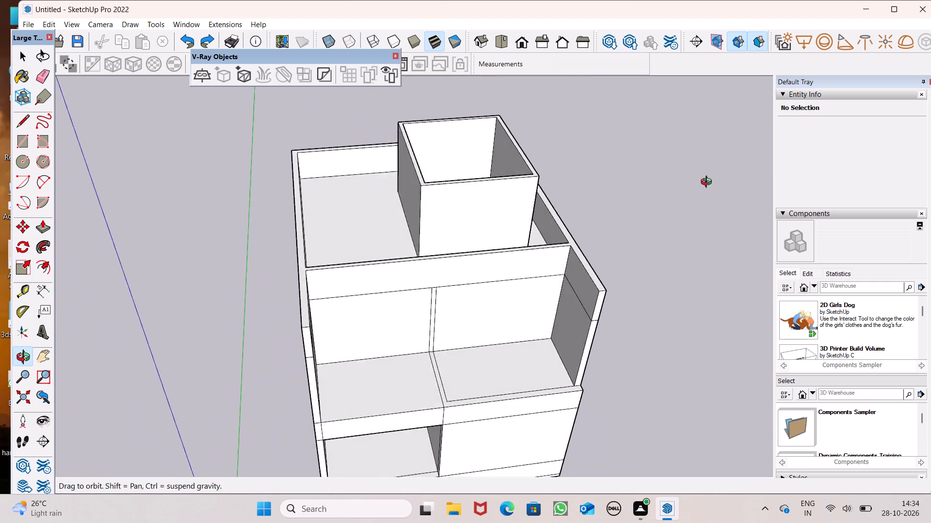
pyautogui.moveTo(708, 183); pyautogui.dragTo(681, 146, button='middle')
pyautogui.scroll(-4, 556, 264)
pyautogui.scroll(5, 563, 153)
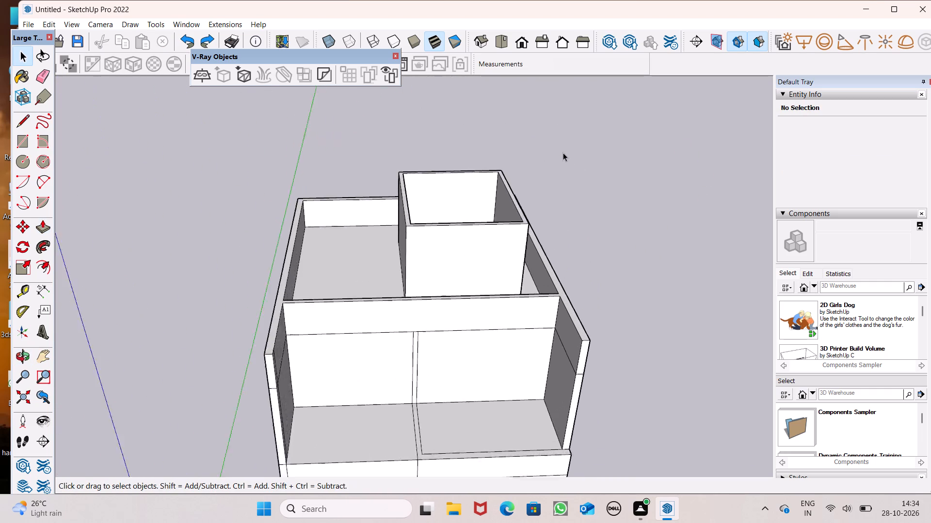
pyautogui.scroll(7, 563, 153)
pyautogui.scroll(-2, 534, 138)
pyautogui.scroll(2, 309, 145)
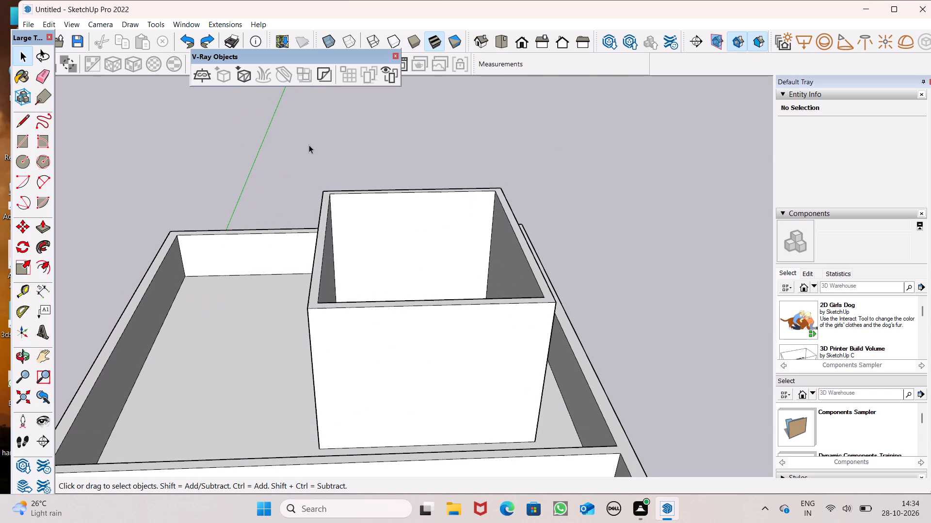
pyautogui.click(28, 123)
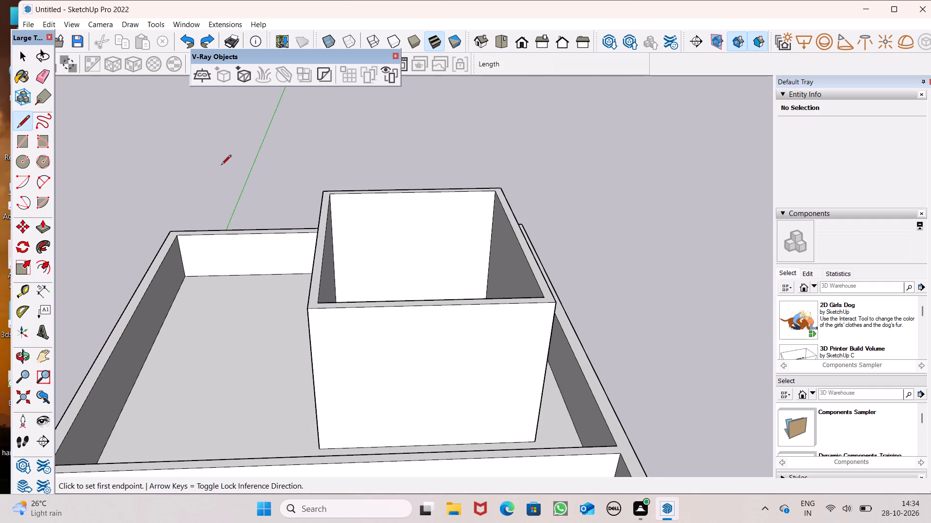
pyautogui.scroll(4, 221, 166)
pyautogui.click(367, 203)
pyautogui.click(374, 205)
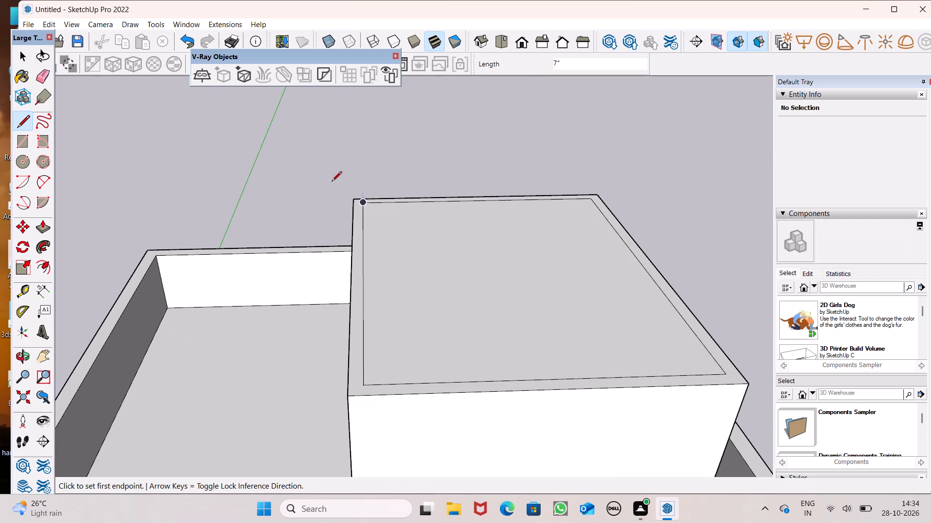
pyautogui.scroll(-2, 322, 173)
pyautogui.press('space')
# Push/Pull the face closing the top of the rooftop room by 6" for its roof slab.
pyautogui.click(40, 226)
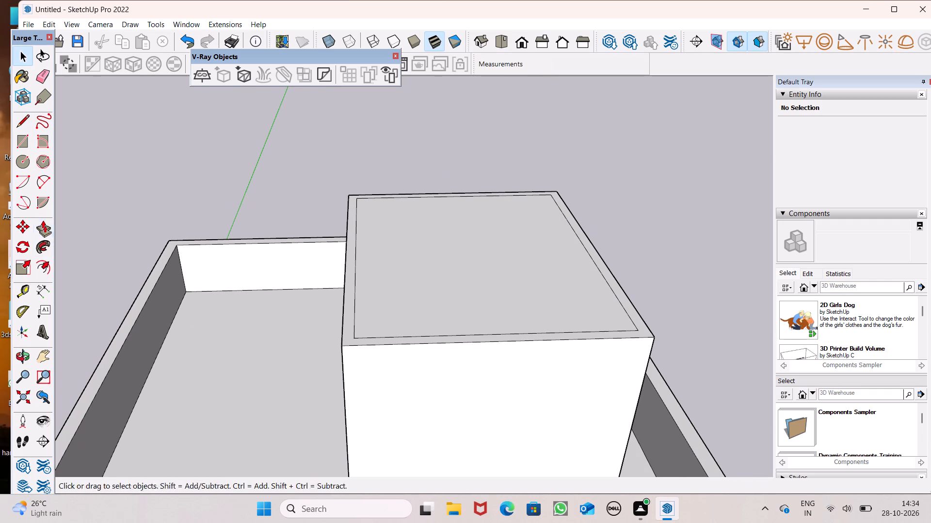
pyautogui.scroll(1, 436, 294)
pyautogui.scroll(-4, 433, 277)
pyautogui.scroll(3, 444, 305)
pyautogui.moveTo(425, 305); pyautogui.dragTo(425, 310)
pyautogui.write('6"')
pyautogui.press('Return')
pyautogui.press('space')
# Examine the closed rooftop room and the whole building from several angles and distances.
pyautogui.scroll(-5, 333, 197)
pyautogui.moveTo(427, 330); pyautogui.dragTo(427, 331, button='middle')
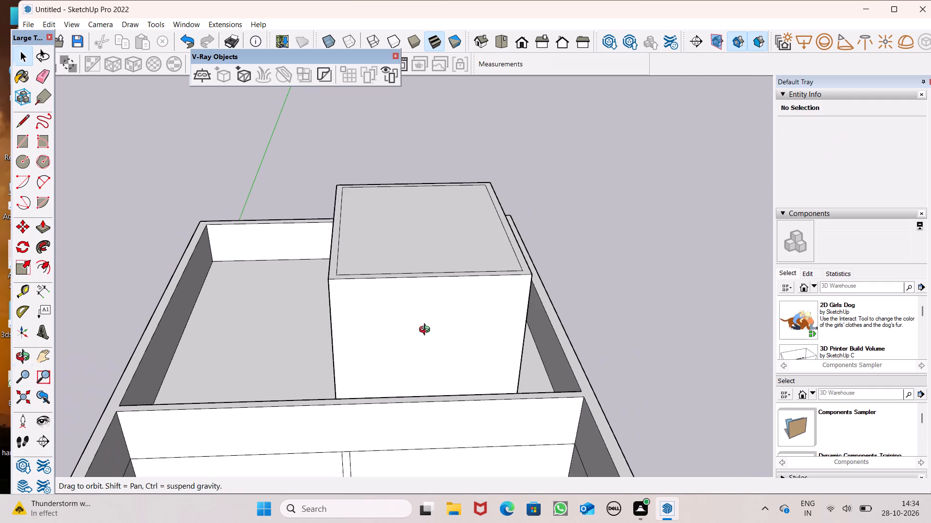
pyautogui.moveTo(427, 331); pyautogui.dragTo(428, 288, button='middle')
pyautogui.scroll(-3, 433, 257)
pyautogui.moveTo(478, 290); pyautogui.dragTo(429, 269, button='middle')
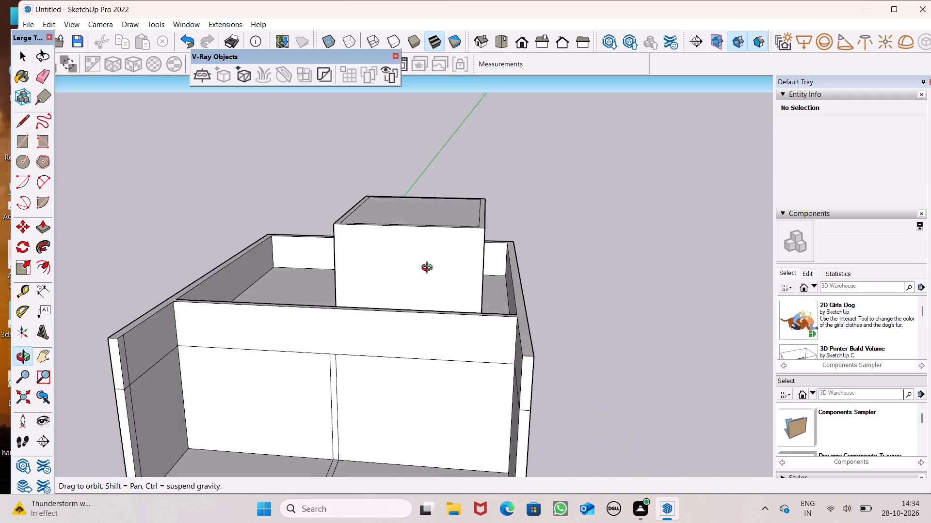
pyautogui.moveTo(429, 269); pyautogui.dragTo(482, 247, button='middle')
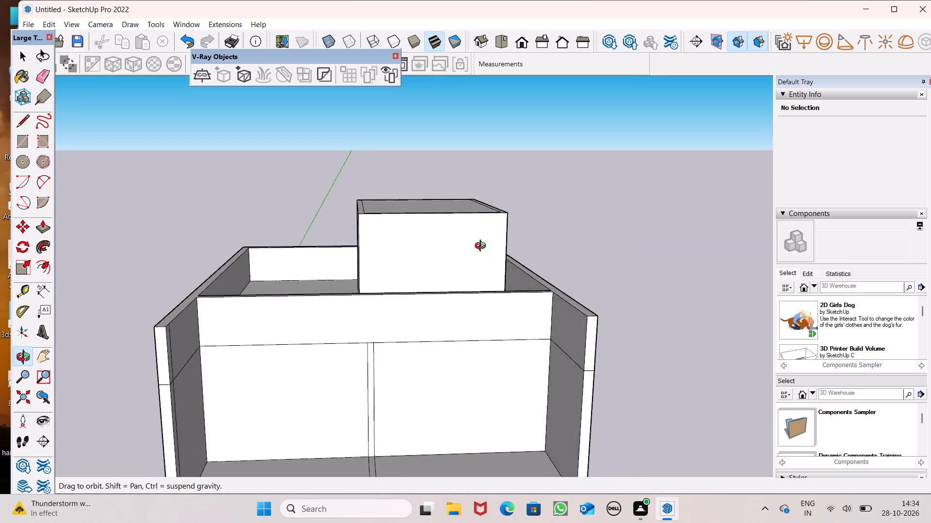
pyautogui.moveTo(482, 247); pyautogui.dragTo(510, 240, button='middle')
pyautogui.scroll(-6, 508, 203)
pyautogui.moveTo(532, 207); pyautogui.dragTo(502, 272, button='middle')
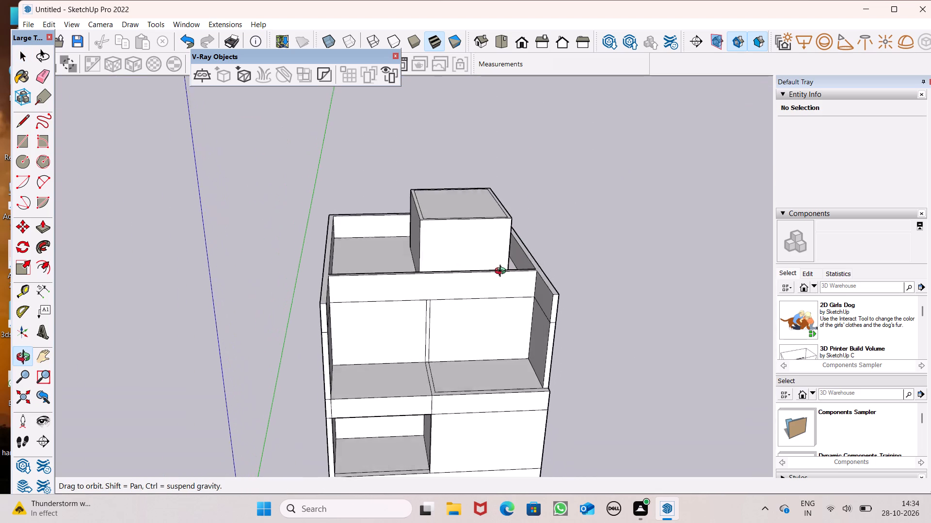
pyautogui.moveTo(502, 272); pyautogui.dragTo(498, 288, button='middle')
pyautogui.scroll(1, 498, 288)
pyautogui.scroll(-4, 450, 219)
pyautogui.moveTo(481, 231); pyautogui.dragTo(475, 249, button='middle')
pyautogui.scroll(1, 475, 249)
pyautogui.scroll(-4, 496, 209)
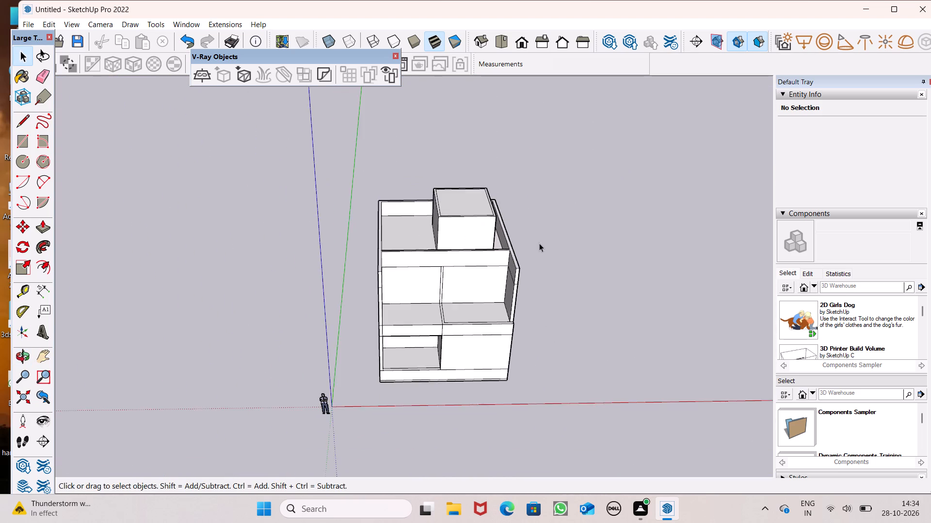
pyautogui.moveTo(539, 243); pyautogui.dragTo(531, 254, button='middle')
pyautogui.scroll(-8, 583, 201)
pyautogui.scroll(-2, 530, 240)
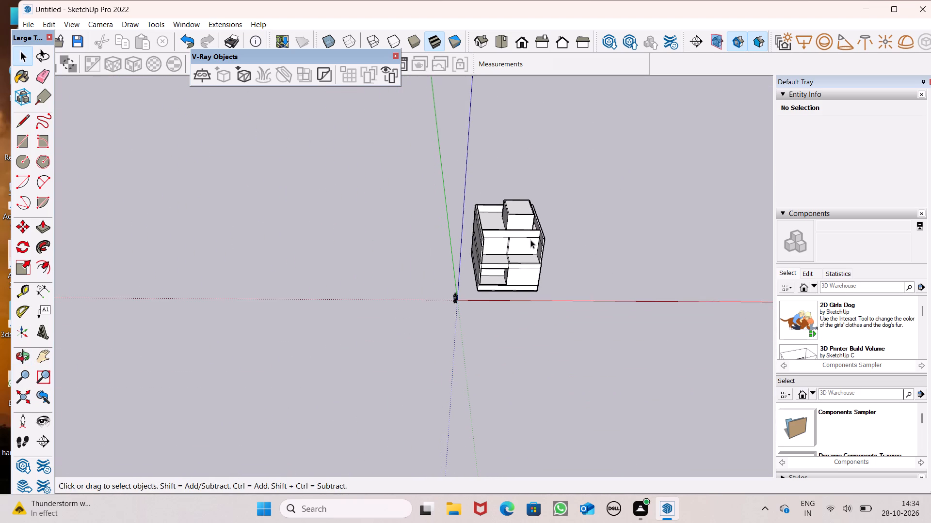
pyautogui.scroll(-1, 518, 253)
pyautogui.moveTo(536, 293); pyautogui.dragTo(493, 232, button='middle')
pyautogui.scroll(13, 535, 244)
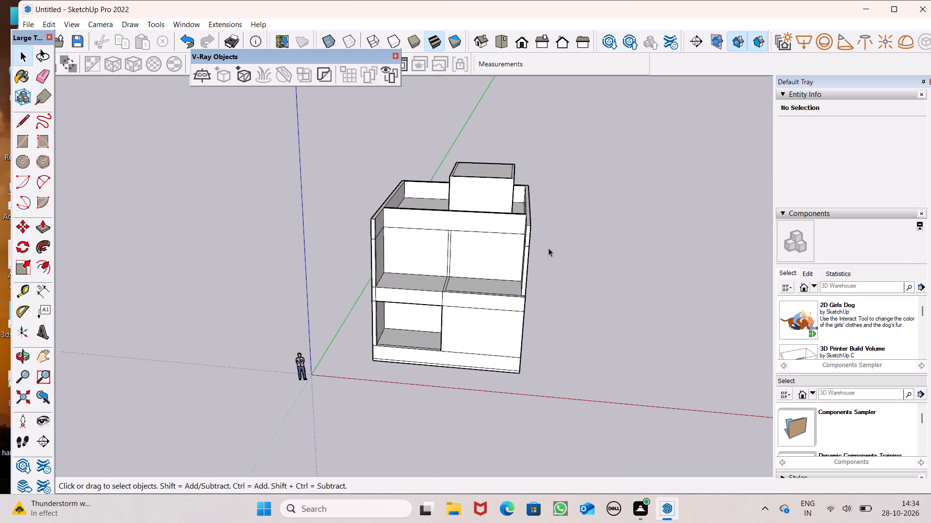
pyautogui.scroll(3, 516, 246)
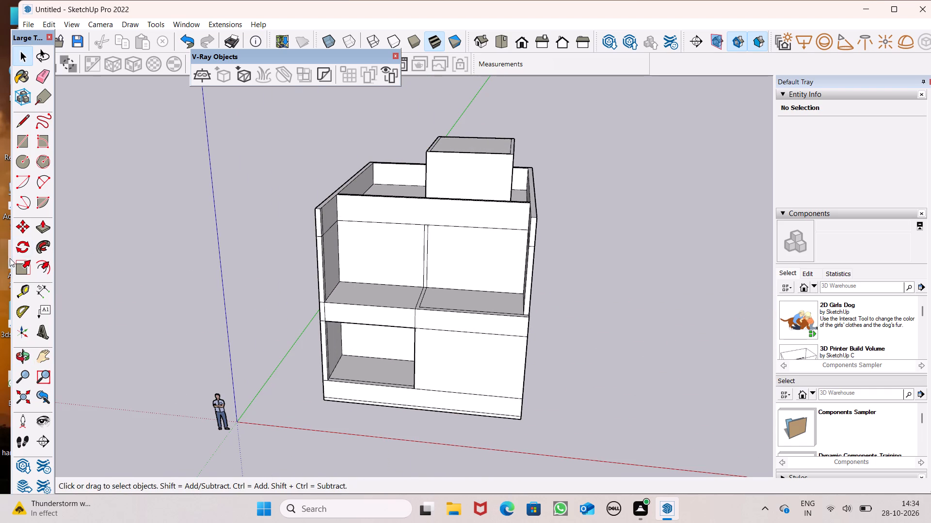
# Push/Pull the front parapet face forward over the terrace to the front of the side walls, with a final 9" extension.
pyautogui.click(43, 230)
pyautogui.scroll(3, 375, 221)
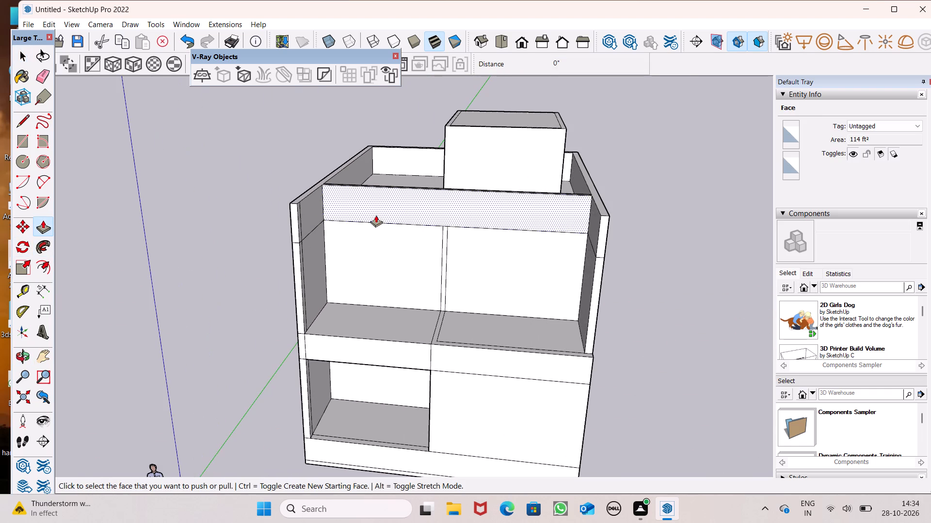
pyautogui.moveTo(376, 215); pyautogui.dragTo(289, 224)
pyautogui.moveTo(311, 214); pyautogui.dragTo(301, 219)
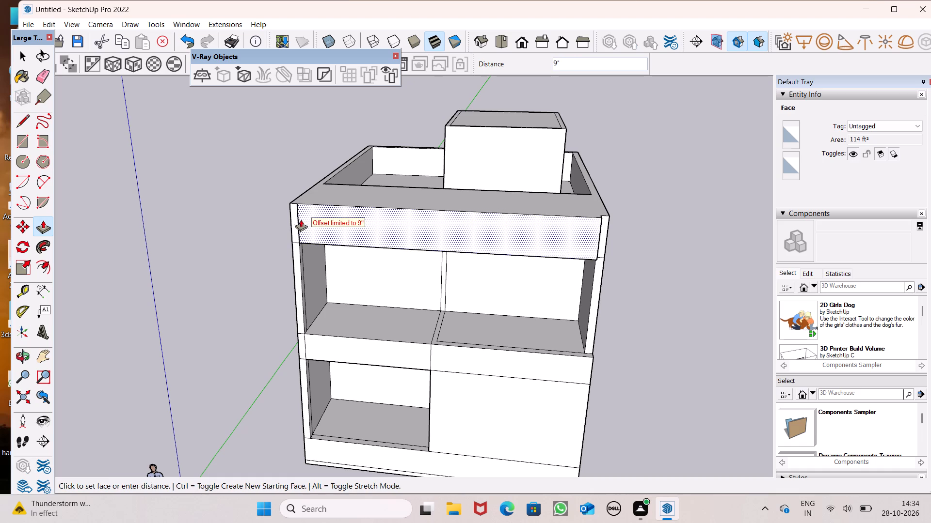
pyautogui.moveTo(301, 219); pyautogui.dragTo(297, 214)
# Push/Pull the narrow front end face of the side parapet forward to line up with the extended front parapet.
pyautogui.scroll(-5, 353, 159)
pyautogui.moveTo(431, 223); pyautogui.dragTo(110, 372, button='middle')
pyautogui.scroll(1, 351, 206)
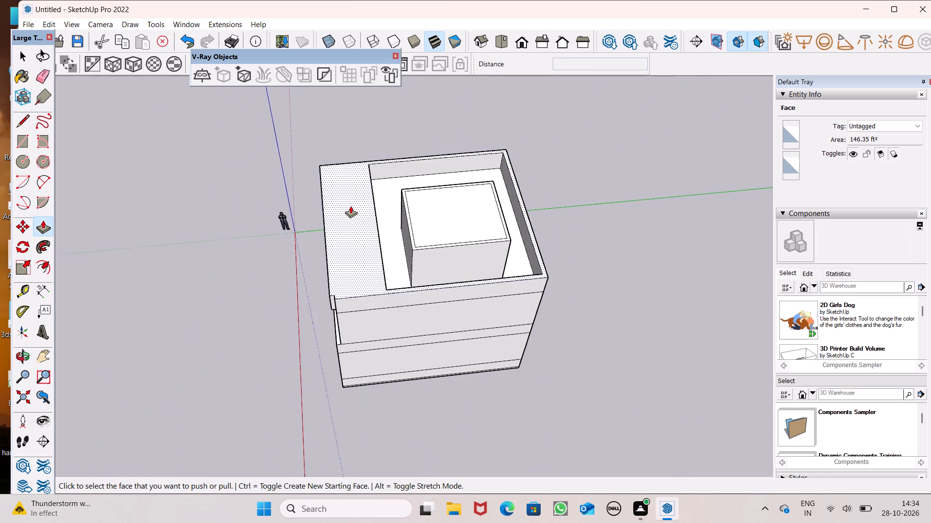
pyautogui.scroll(3, 351, 206)
pyautogui.scroll(-4, 384, 212)
pyautogui.moveTo(398, 243); pyautogui.dragTo(627, 122, button='middle')
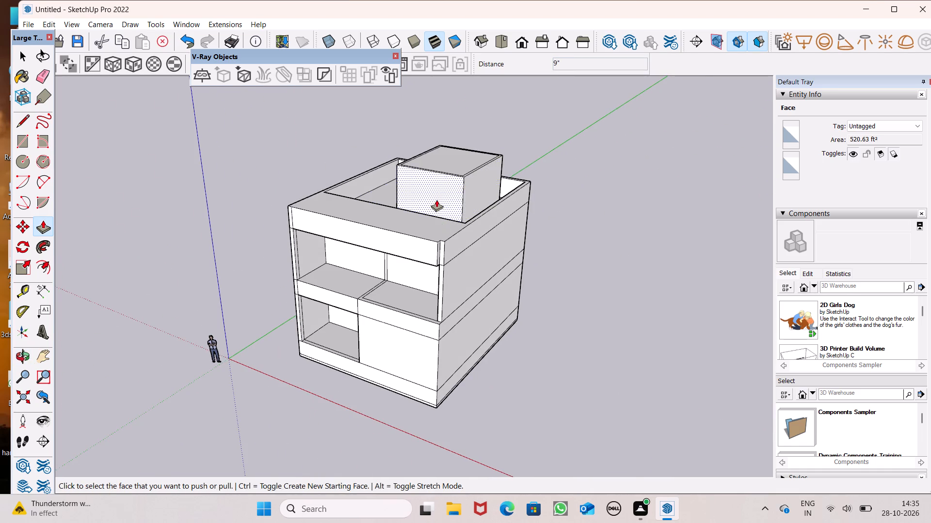
pyautogui.scroll(-3, 436, 200)
pyautogui.scroll(13, 438, 250)
pyautogui.moveTo(442, 220); pyautogui.dragTo(423, 222)
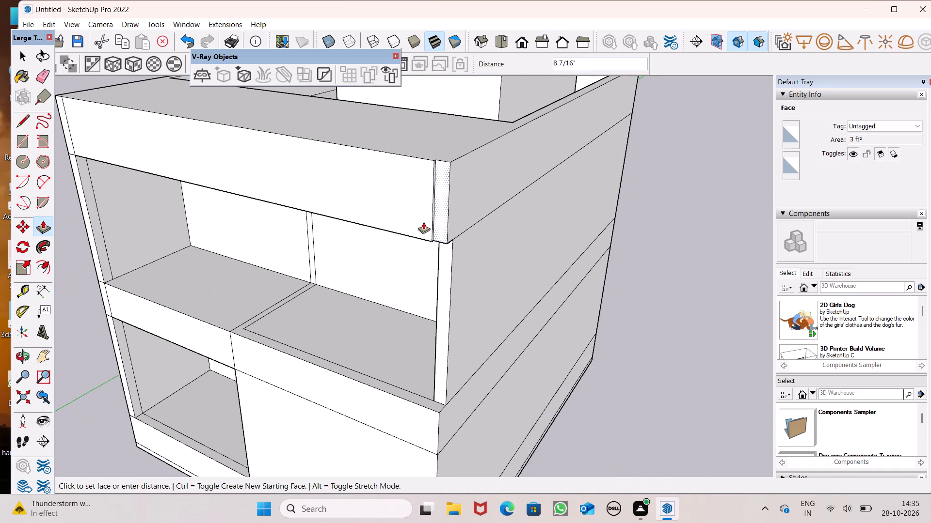
pyautogui.moveTo(423, 222); pyautogui.dragTo(417, 216)
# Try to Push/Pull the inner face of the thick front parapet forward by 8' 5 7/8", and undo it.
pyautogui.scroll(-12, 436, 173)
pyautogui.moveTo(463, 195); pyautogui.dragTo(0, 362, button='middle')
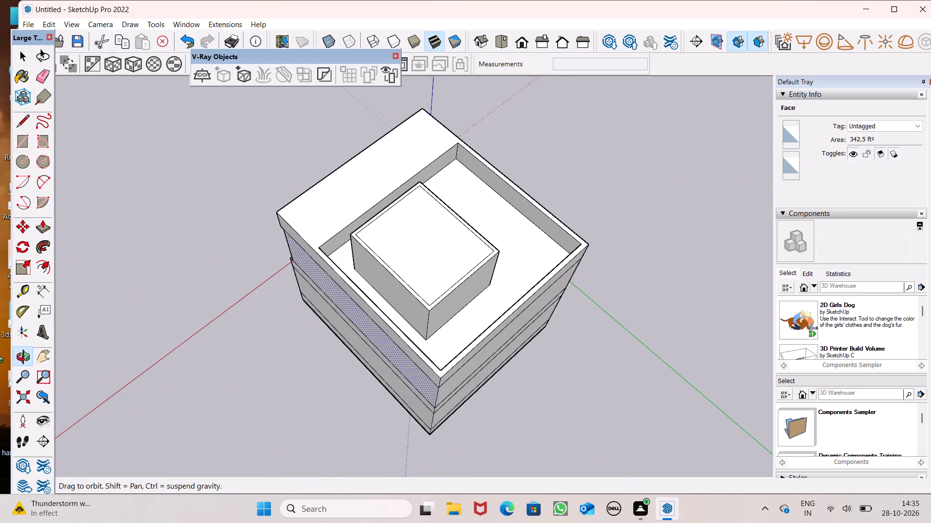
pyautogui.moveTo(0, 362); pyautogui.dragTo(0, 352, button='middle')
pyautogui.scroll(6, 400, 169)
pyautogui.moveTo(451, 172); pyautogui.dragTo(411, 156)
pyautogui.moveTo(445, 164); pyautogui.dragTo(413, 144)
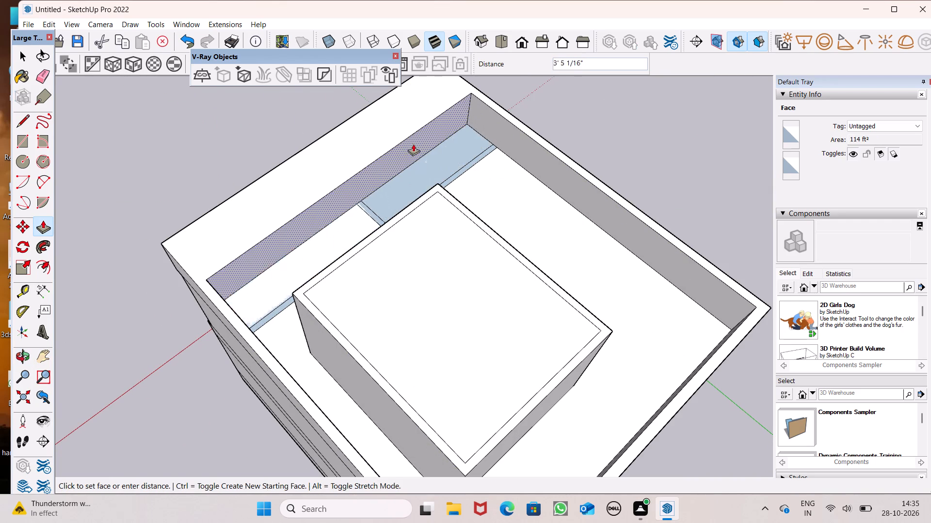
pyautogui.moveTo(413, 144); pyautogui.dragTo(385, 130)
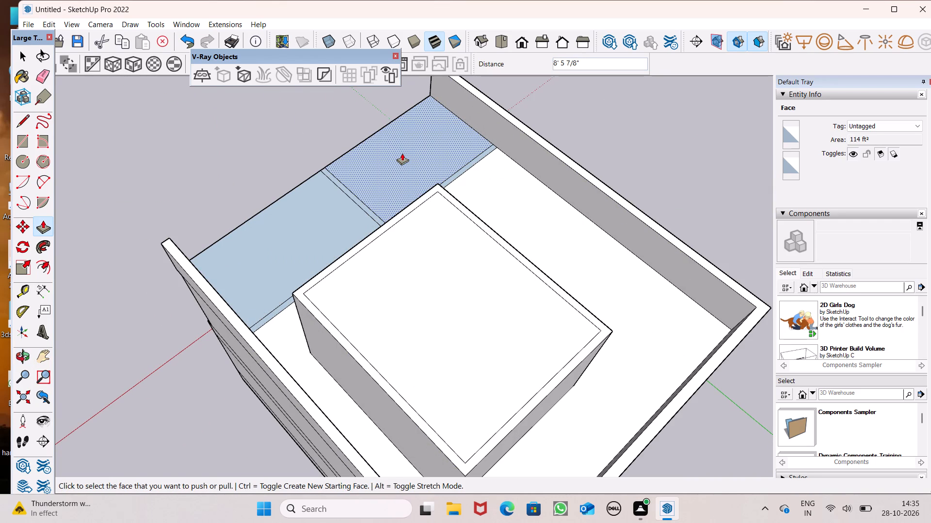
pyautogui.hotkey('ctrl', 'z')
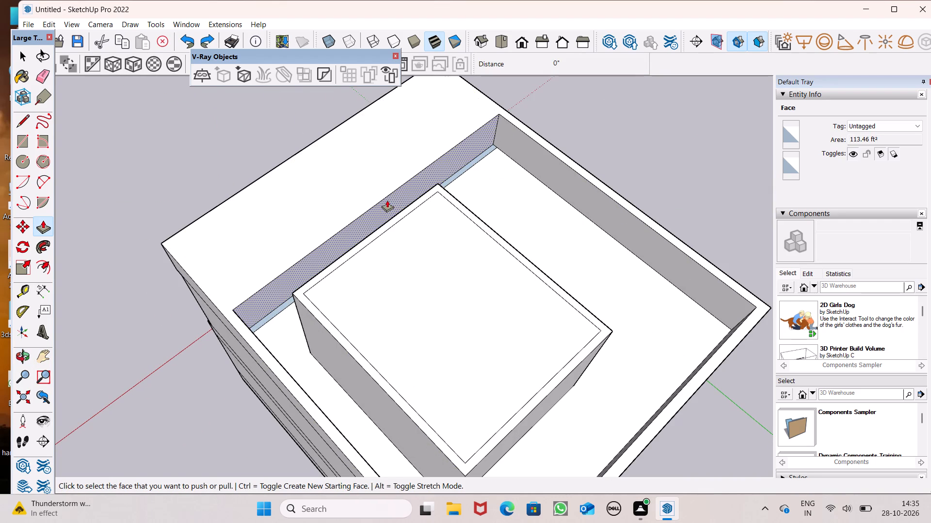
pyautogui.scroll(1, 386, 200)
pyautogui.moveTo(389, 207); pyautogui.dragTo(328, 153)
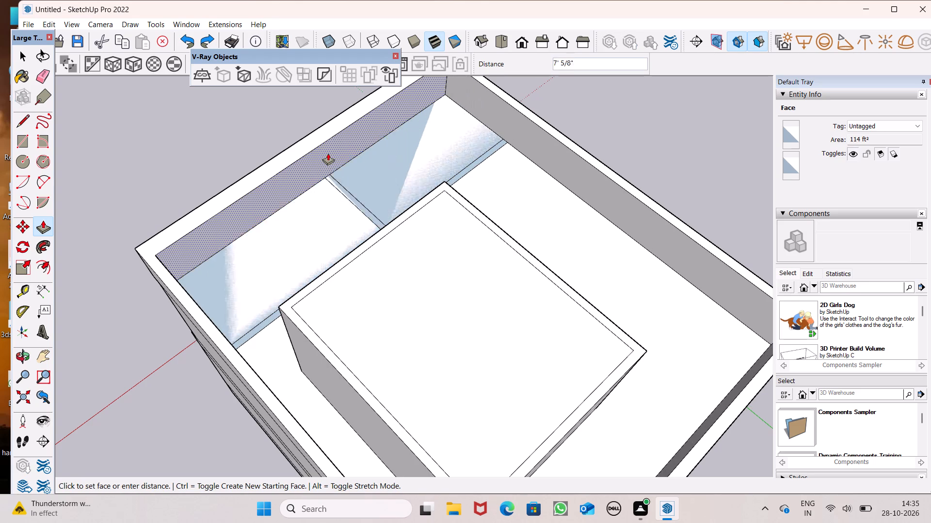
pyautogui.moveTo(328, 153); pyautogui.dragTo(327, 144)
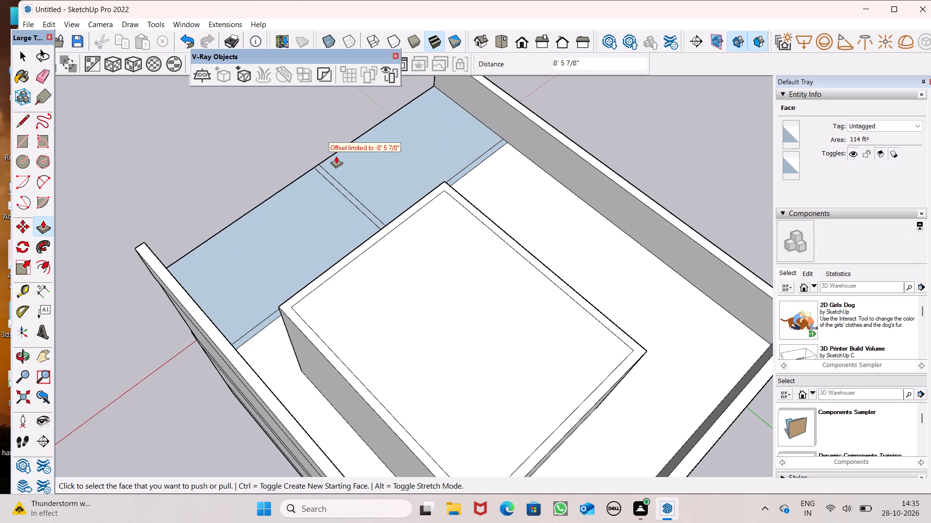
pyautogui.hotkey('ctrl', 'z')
# Push/Pull the inner face of the thick front parapet forward by 7' 7 1/2" to leave a thin parapet wall.
pyautogui.moveTo(359, 230); pyautogui.dragTo(315, 158)
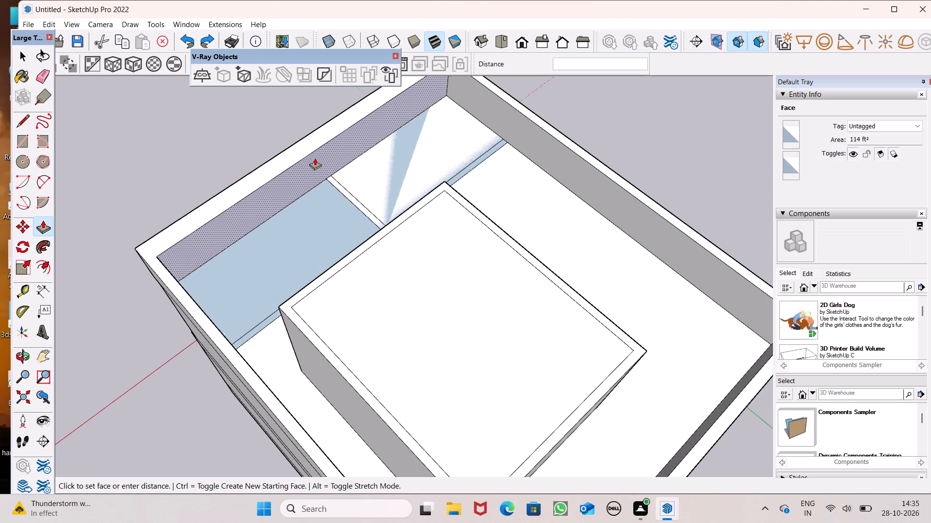
pyautogui.moveTo(315, 158); pyautogui.dragTo(312, 152)
pyautogui.scroll(3, 231, 215)
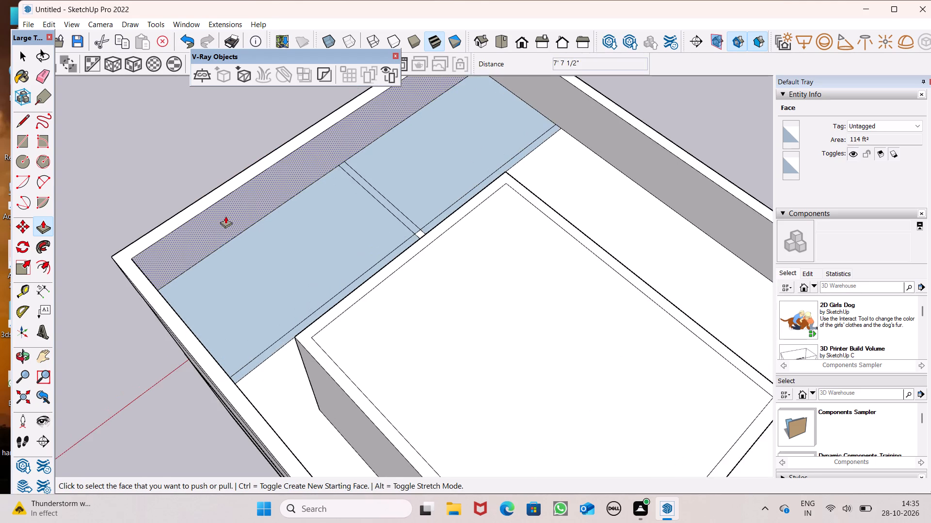
pyautogui.moveTo(225, 216); pyautogui.dragTo(224, 211)
pyautogui.press('space')
# Examine the extended front parapet and the terrace roof from the front and from above.
pyautogui.scroll(-7, 383, 202)
pyautogui.moveTo(420, 254); pyautogui.dragTo(930, 15, button='middle')
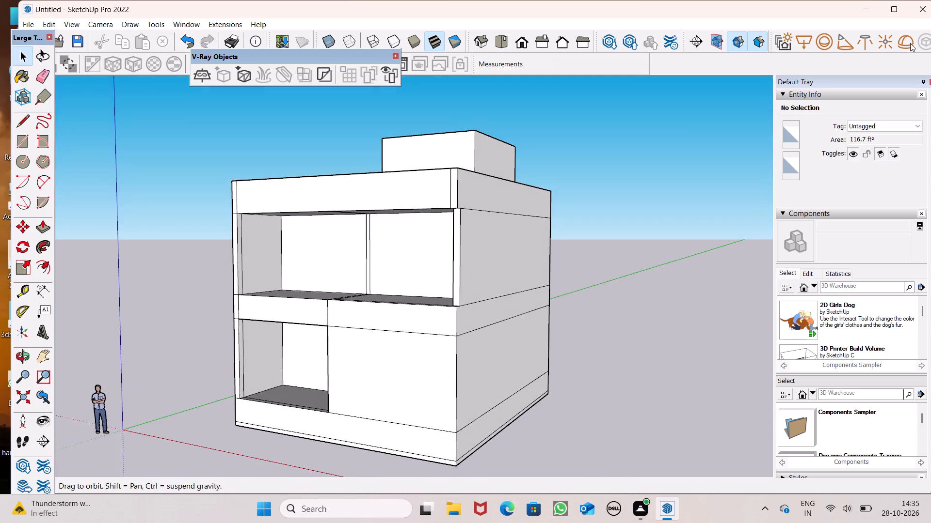
pyautogui.moveTo(540, 143); pyautogui.dragTo(614, 10, button='middle')
pyautogui.scroll(1, 614, 10)
pyautogui.scroll(-5, 504, 151)
pyautogui.moveTo(485, 207); pyautogui.dragTo(387, 447, button='middle')
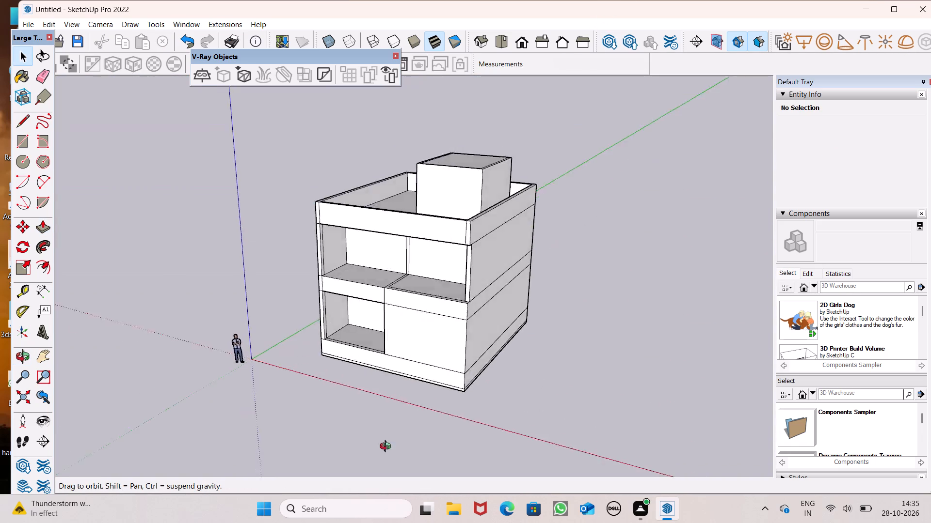
pyautogui.moveTo(387, 447); pyautogui.dragTo(356, 503, button='middle')
pyautogui.scroll(6, 401, 257)
pyautogui.scroll(-3, 369, 252)
pyautogui.moveTo(441, 312); pyautogui.dragTo(404, 346, button='middle')
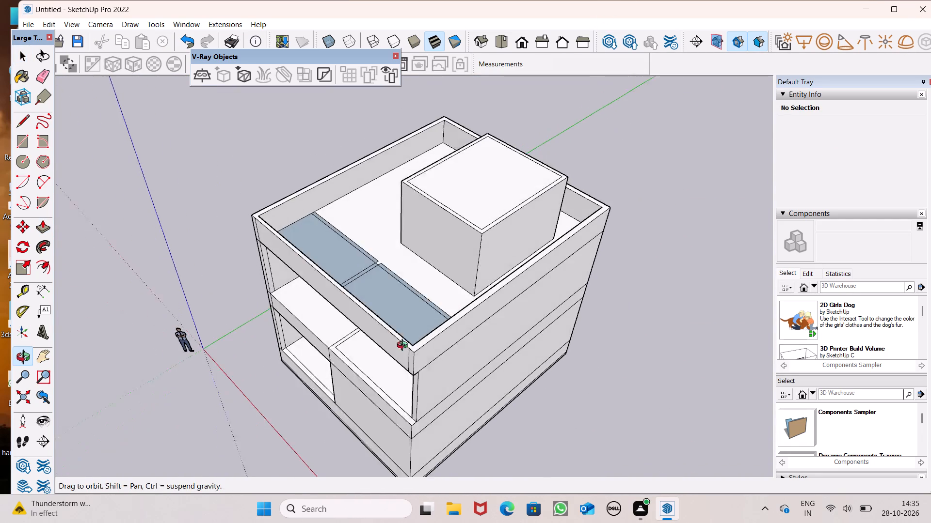
pyautogui.moveTo(404, 346); pyautogui.dragTo(400, 356, button='middle')
# Paint the blue back-side faces and strips of the front terrace roof with the white Color M00 material.
pyautogui.scroll(7, 399, 354)
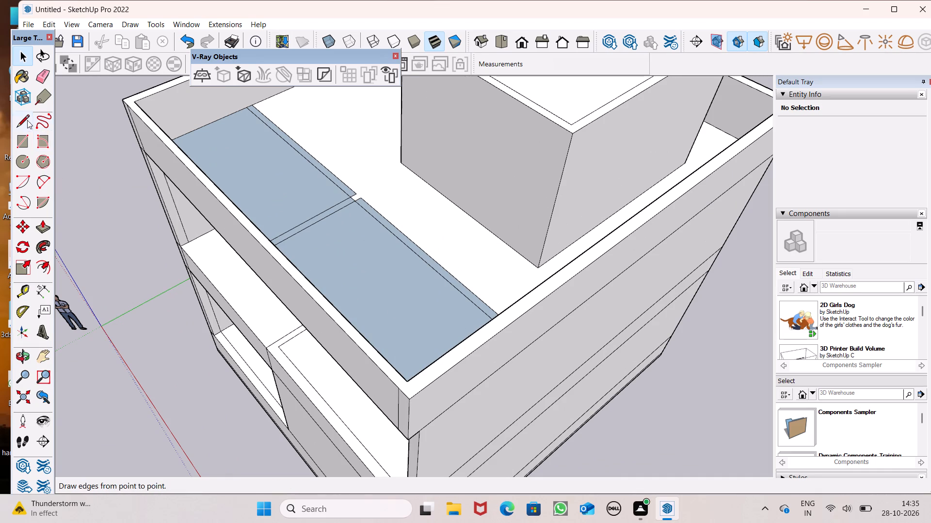
pyautogui.scroll(-9, 897, 305)
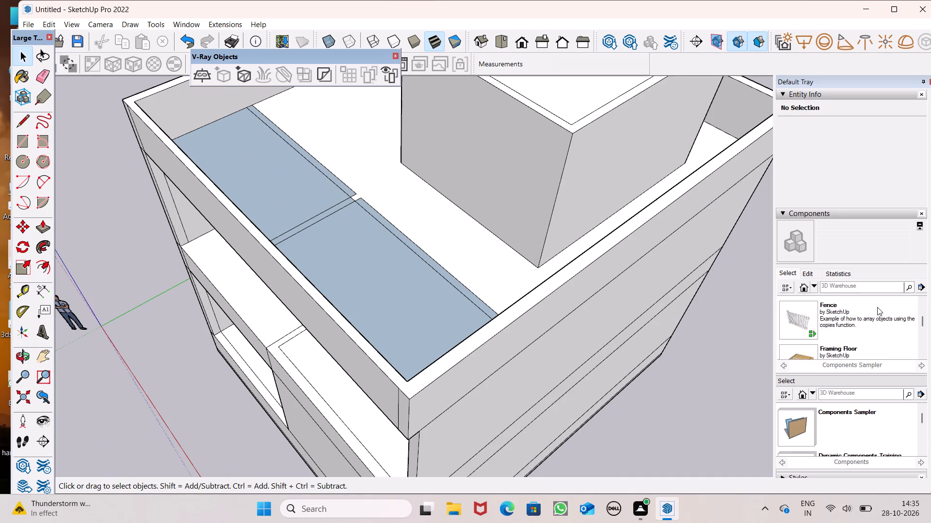
pyautogui.scroll(-15, 877, 307)
pyautogui.scroll(-14, 856, 369)
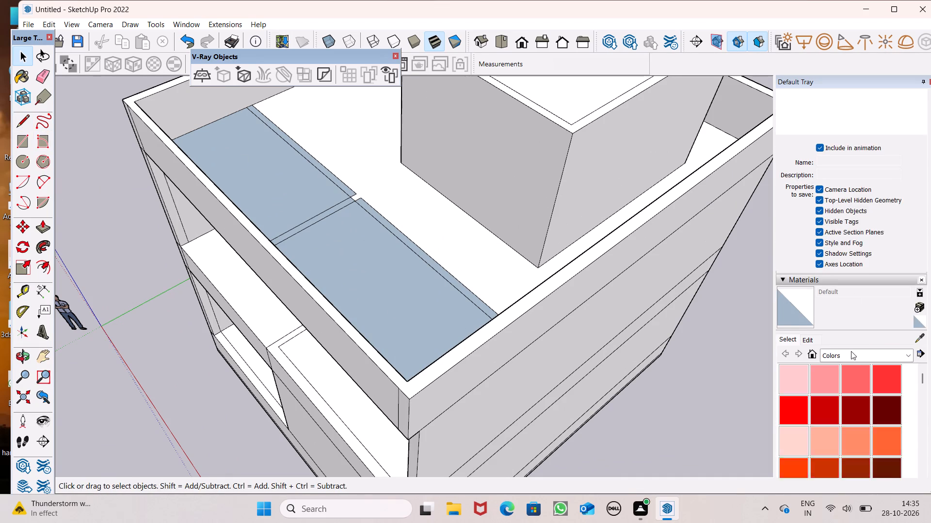
pyautogui.scroll(-2, 851, 351)
pyautogui.scroll(-10, 835, 315)
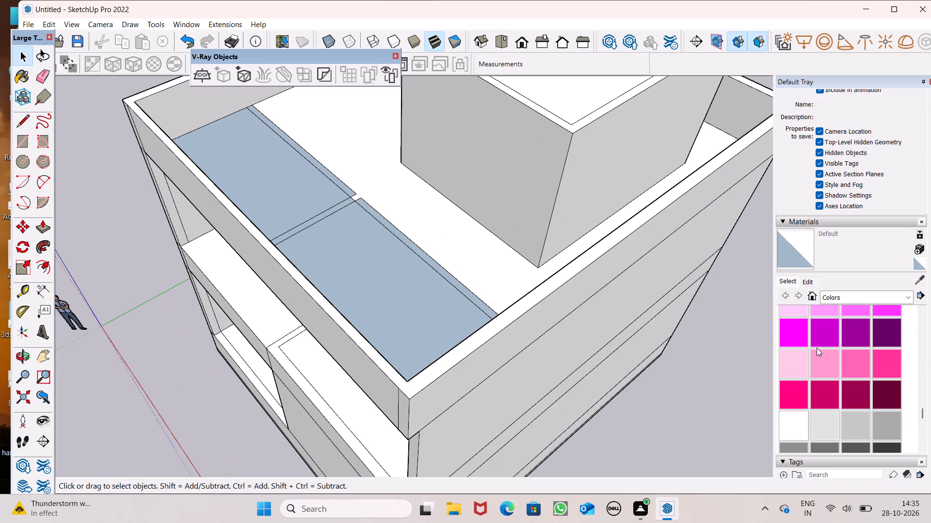
pyautogui.click(788, 434)
pyautogui.scroll(4, 297, 242)
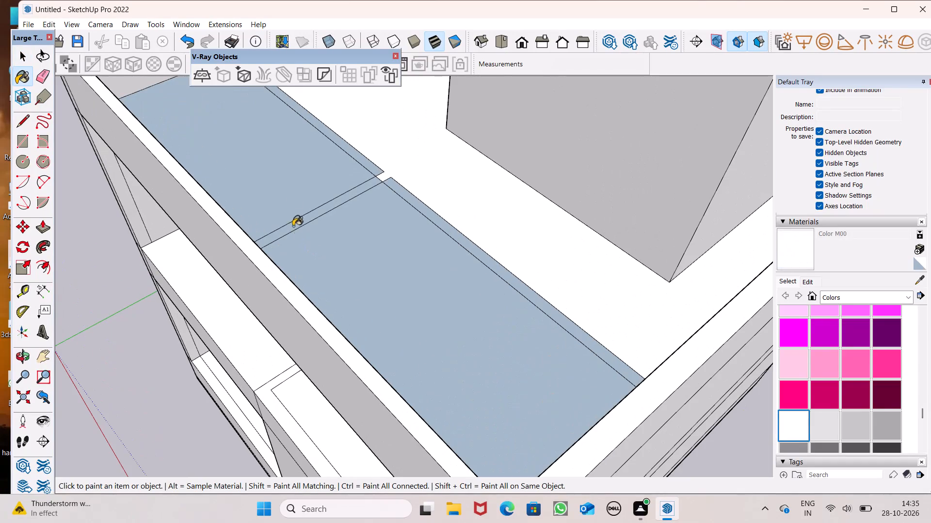
pyautogui.click(286, 209)
pyautogui.click(325, 218)
pyautogui.click(336, 201)
pyautogui.click(403, 189)
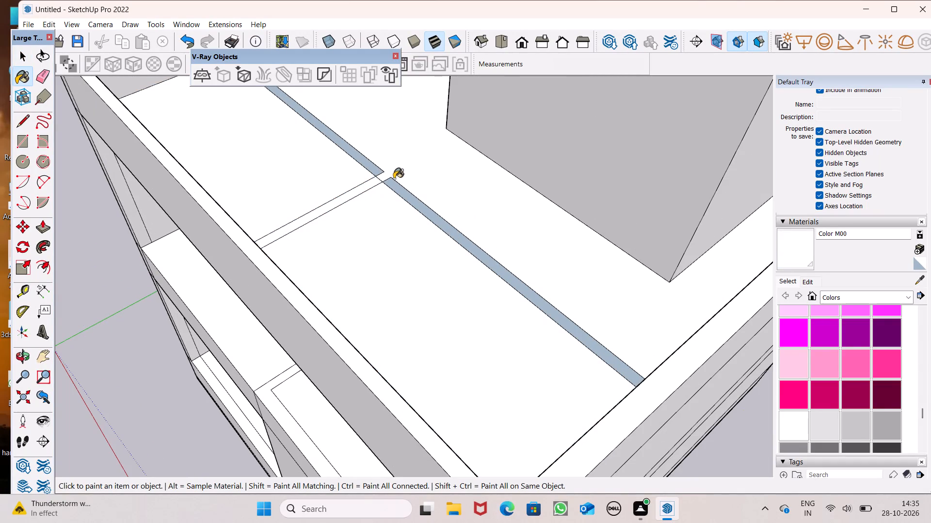
pyautogui.click(380, 169)
pyautogui.click(369, 163)
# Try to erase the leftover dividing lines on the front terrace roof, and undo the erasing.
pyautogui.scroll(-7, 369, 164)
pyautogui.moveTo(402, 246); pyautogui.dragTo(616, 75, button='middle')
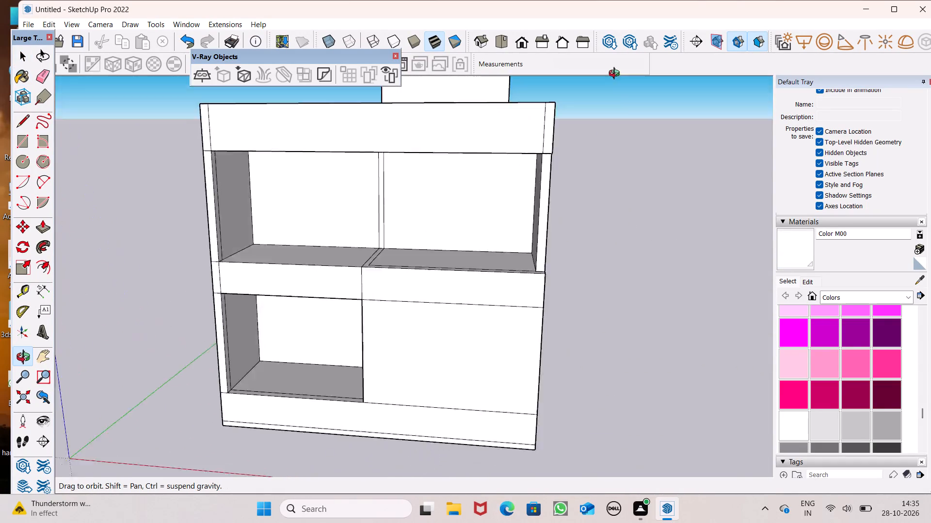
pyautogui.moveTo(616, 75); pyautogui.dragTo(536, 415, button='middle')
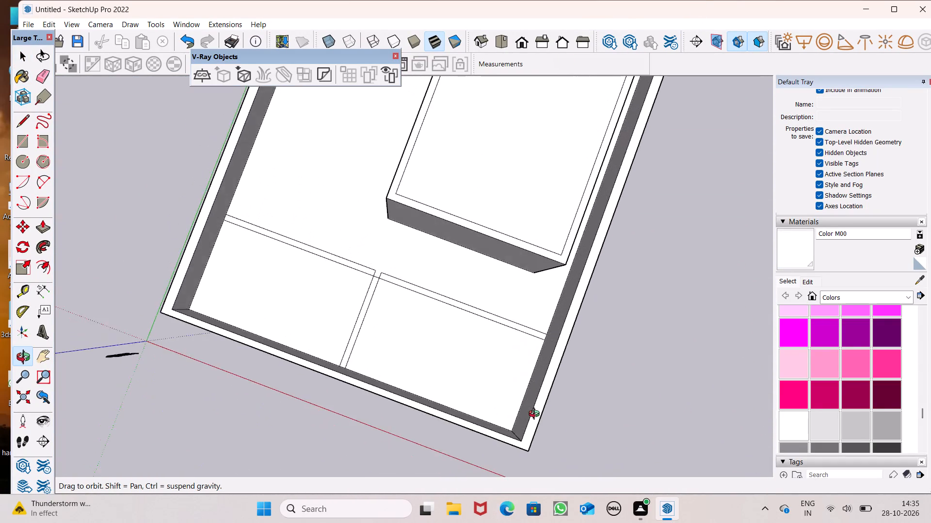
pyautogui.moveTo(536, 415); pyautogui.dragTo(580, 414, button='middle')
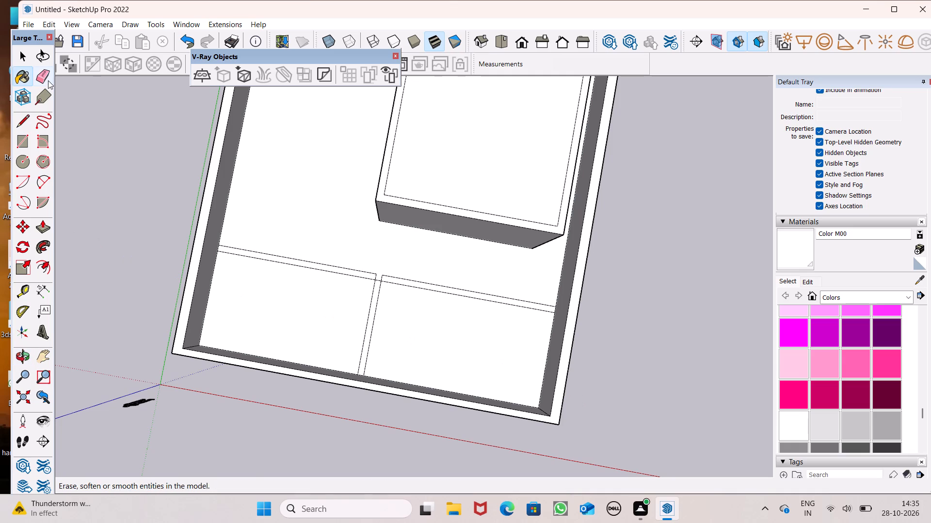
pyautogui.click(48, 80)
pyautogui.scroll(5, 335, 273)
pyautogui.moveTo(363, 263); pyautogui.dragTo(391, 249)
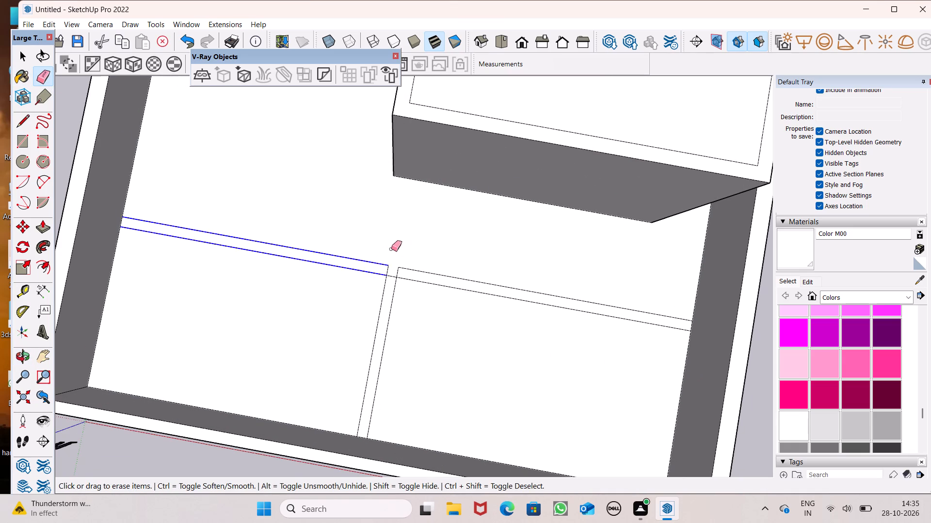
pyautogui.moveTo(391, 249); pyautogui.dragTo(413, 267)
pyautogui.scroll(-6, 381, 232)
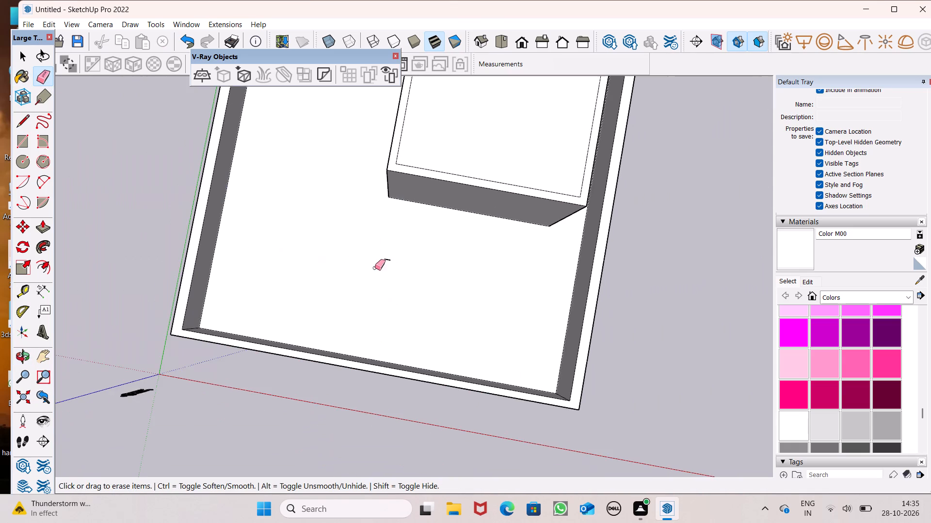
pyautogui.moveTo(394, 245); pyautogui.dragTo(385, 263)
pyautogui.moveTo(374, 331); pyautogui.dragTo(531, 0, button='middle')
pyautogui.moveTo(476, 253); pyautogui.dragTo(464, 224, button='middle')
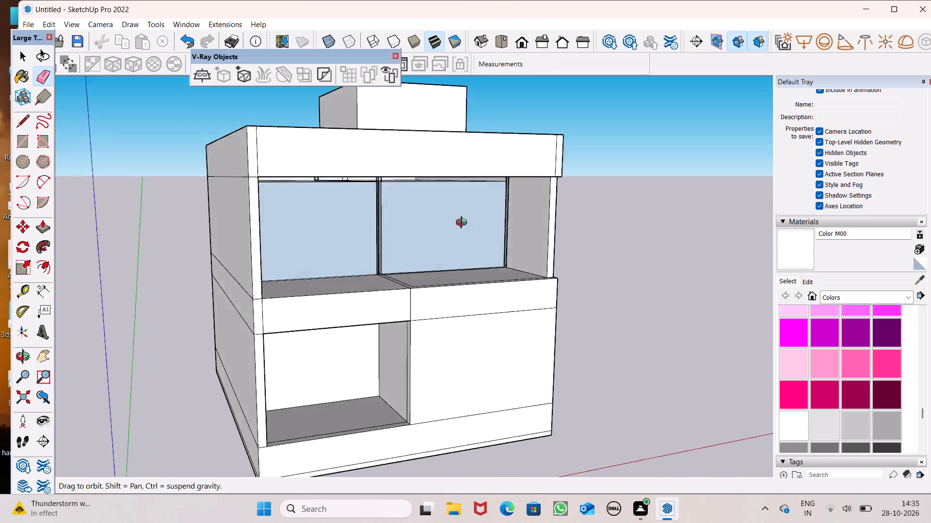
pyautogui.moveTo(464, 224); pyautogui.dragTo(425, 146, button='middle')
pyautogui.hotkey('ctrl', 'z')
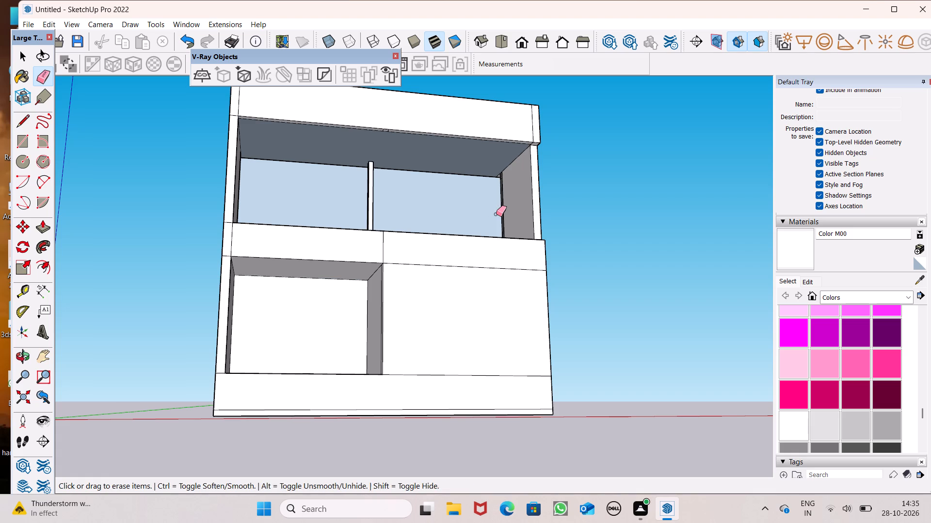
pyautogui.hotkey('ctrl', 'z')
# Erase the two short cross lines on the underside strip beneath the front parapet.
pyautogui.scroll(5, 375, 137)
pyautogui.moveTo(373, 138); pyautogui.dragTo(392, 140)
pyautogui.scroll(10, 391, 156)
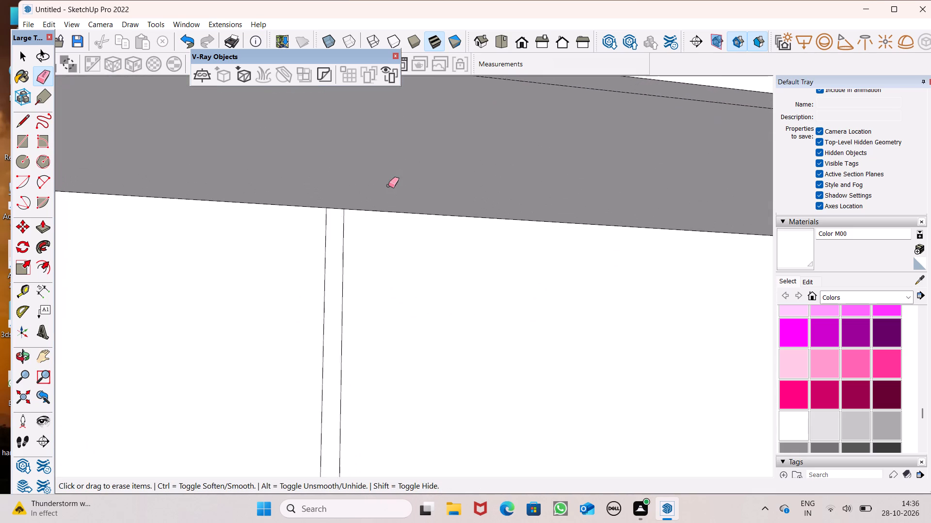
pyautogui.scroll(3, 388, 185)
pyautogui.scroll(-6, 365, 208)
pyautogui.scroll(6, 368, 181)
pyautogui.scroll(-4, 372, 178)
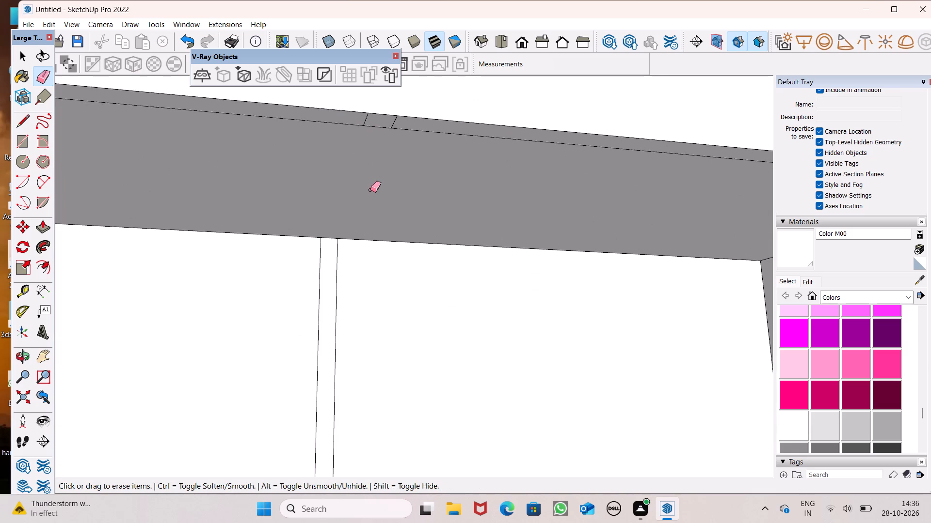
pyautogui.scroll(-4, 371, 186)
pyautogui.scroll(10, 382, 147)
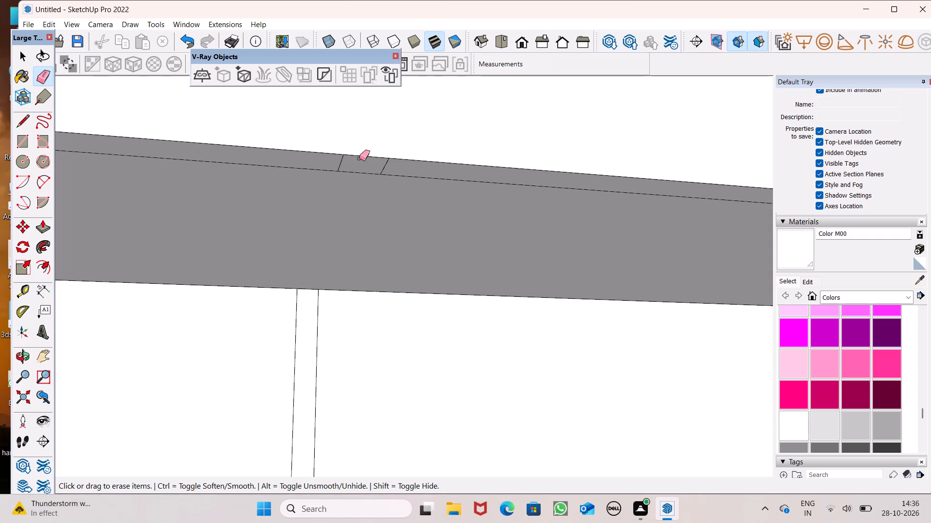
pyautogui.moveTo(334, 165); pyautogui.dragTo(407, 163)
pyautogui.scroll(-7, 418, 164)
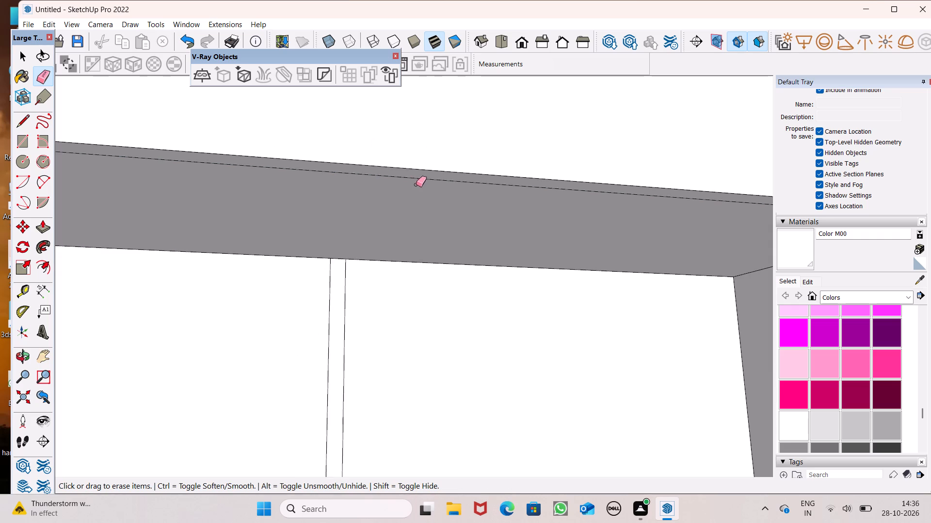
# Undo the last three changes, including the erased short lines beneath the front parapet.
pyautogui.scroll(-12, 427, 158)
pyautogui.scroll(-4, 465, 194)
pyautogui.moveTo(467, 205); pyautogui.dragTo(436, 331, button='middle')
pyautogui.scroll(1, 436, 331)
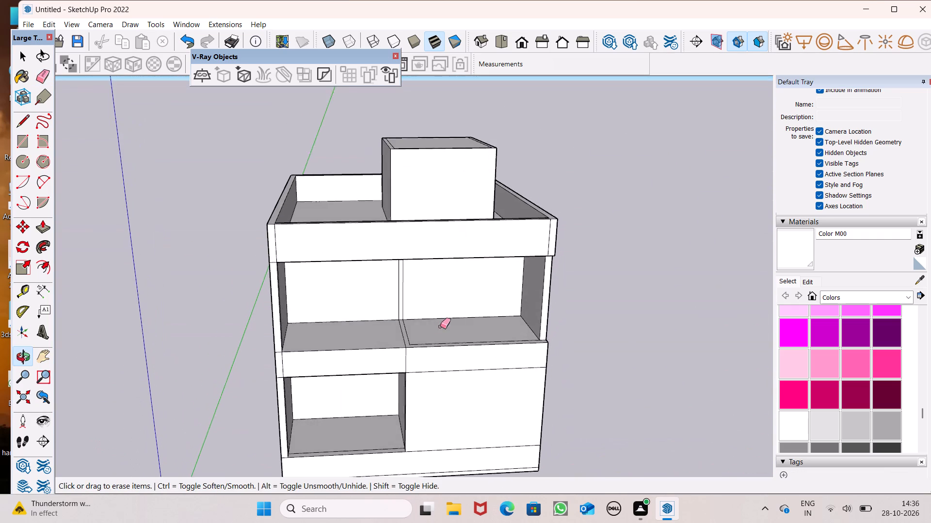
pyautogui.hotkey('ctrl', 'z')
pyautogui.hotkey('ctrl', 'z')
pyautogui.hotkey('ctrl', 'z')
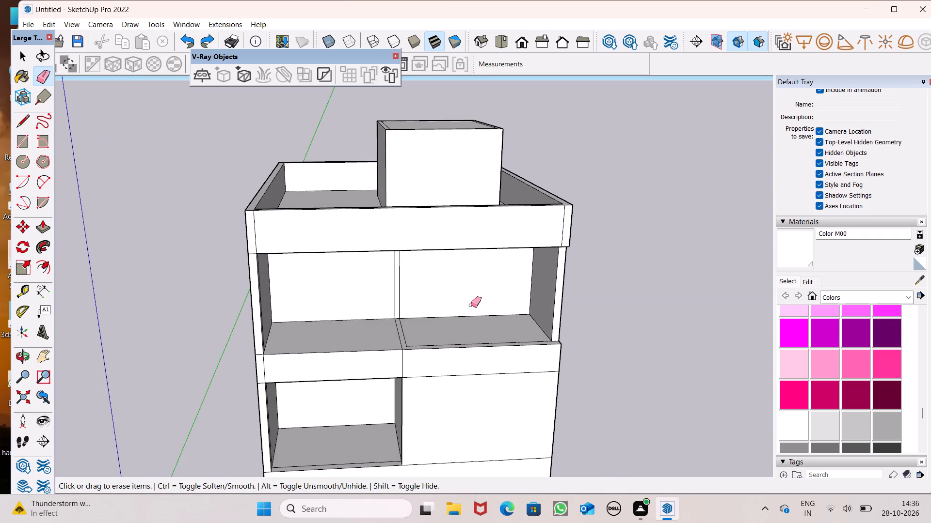
# Undo the recent changes back to before the front parapet and the front terrace roof were added.
pyautogui.hotkey('ctrl', 'z')
pyautogui.hotkey('ctrl', 'z')
pyautogui.hotkey('ctrl', 'z')
pyautogui.hotkey('ctrl', 'z')
pyautogui.scroll(-2, 586, 310)
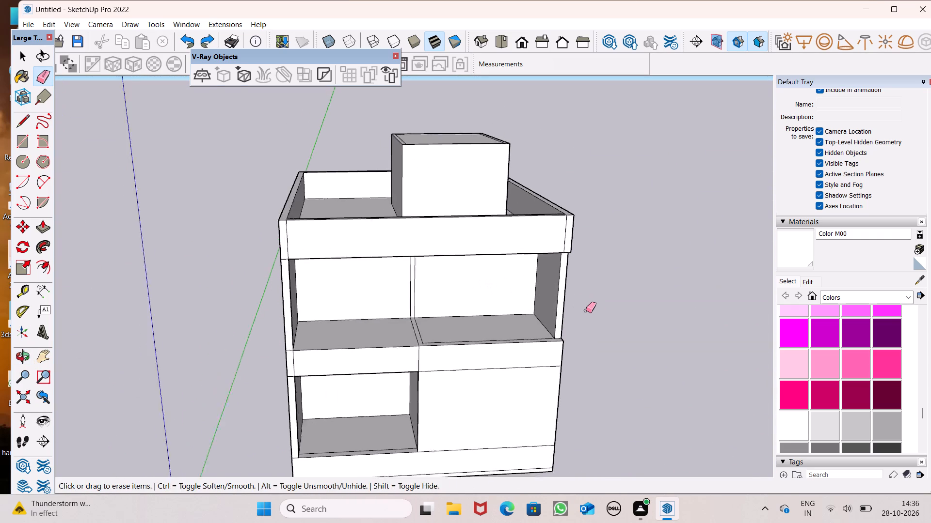
pyautogui.scroll(-1, 586, 310)
pyautogui.middleClick(587, 310)
pyautogui.hotkey('ctrl', 'z')
pyautogui.hotkey('ctrl', 'z')
pyautogui.hotkey('ctrl', 'z')
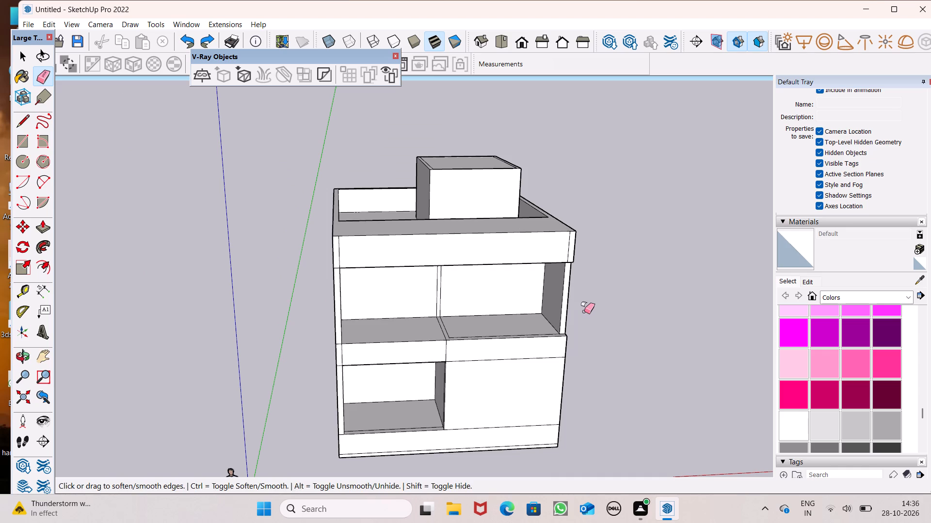
pyautogui.hotkey('ctrl', 'z')
pyautogui.hotkey('ctrl', 'z')
pyautogui.hotkey('ctrl', 'z')
pyautogui.hotkey('ctrl', 'z')
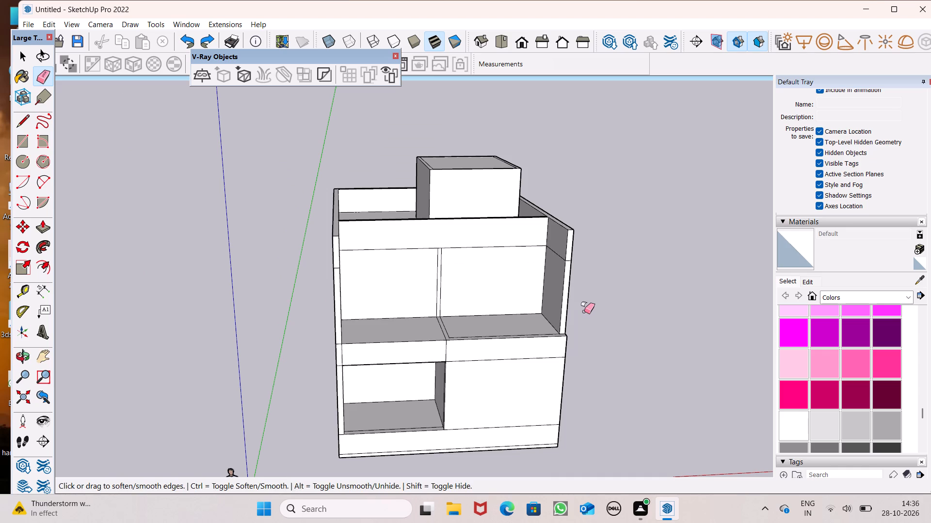
pyautogui.press('space')
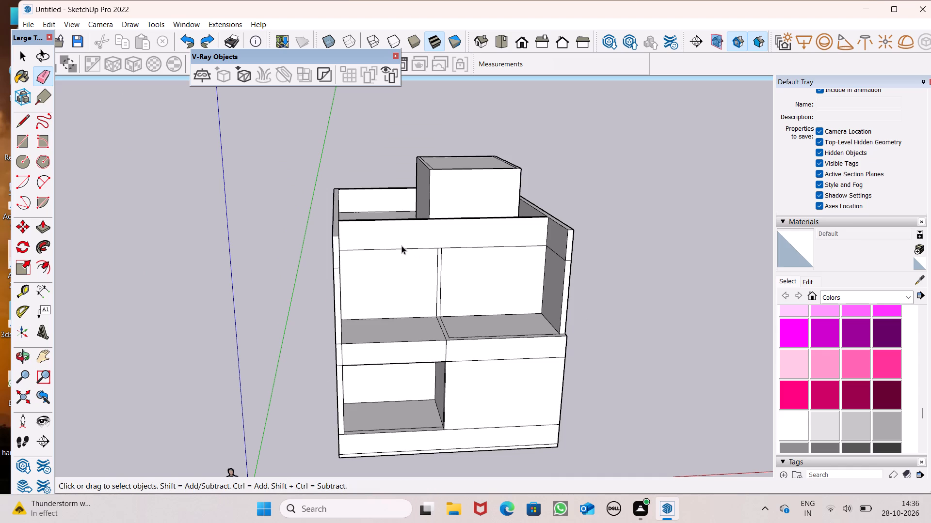
# Examine the open front terrace, its side walls and the rooftop from the front and from above.
pyautogui.moveTo(558, 287); pyautogui.dragTo(529, 277, button='middle')
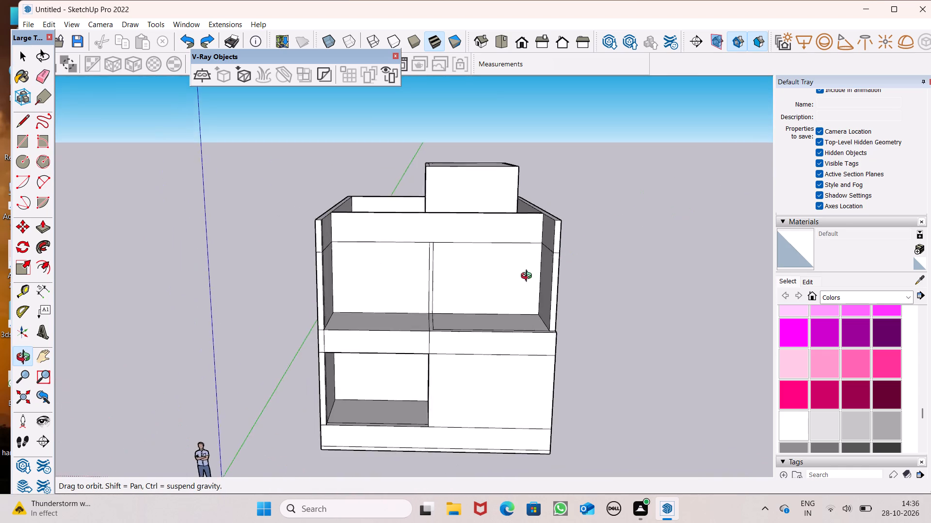
pyautogui.moveTo(529, 277); pyautogui.dragTo(562, 284, button='middle')
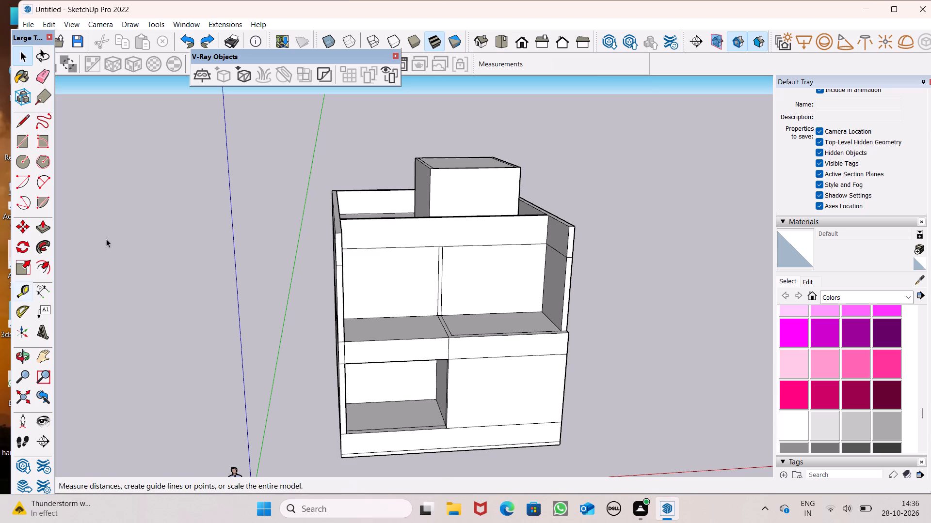
pyautogui.scroll(-1, 341, 256)
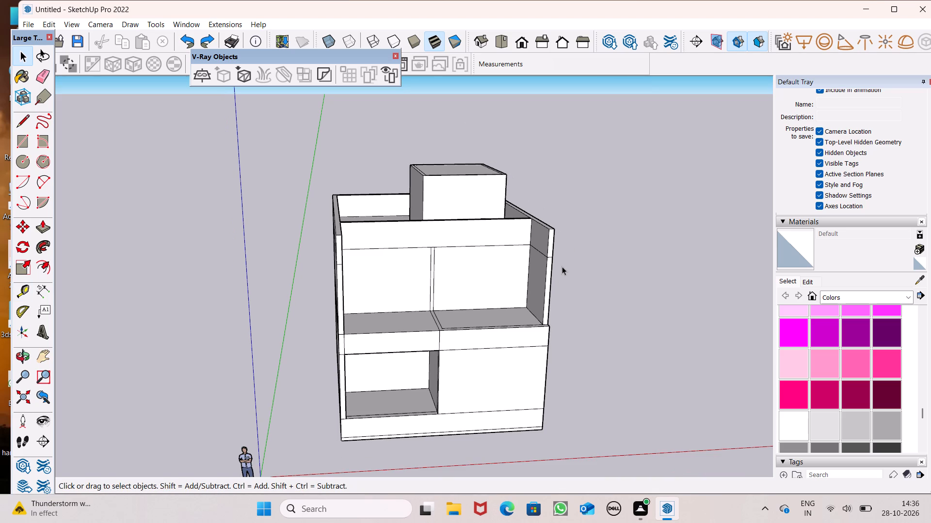
pyautogui.scroll(2, 562, 265)
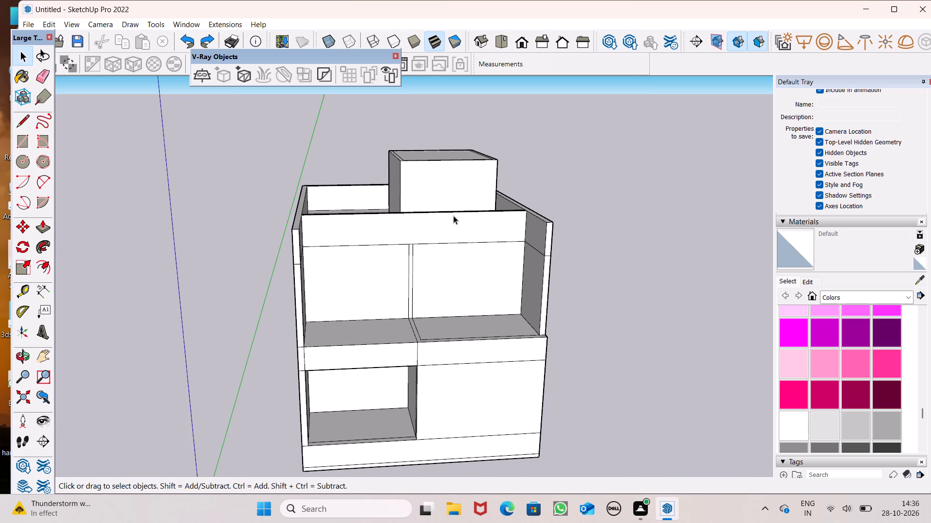
pyautogui.scroll(-1, 357, 193)
pyautogui.moveTo(397, 264); pyautogui.dragTo(374, 282, button='middle')
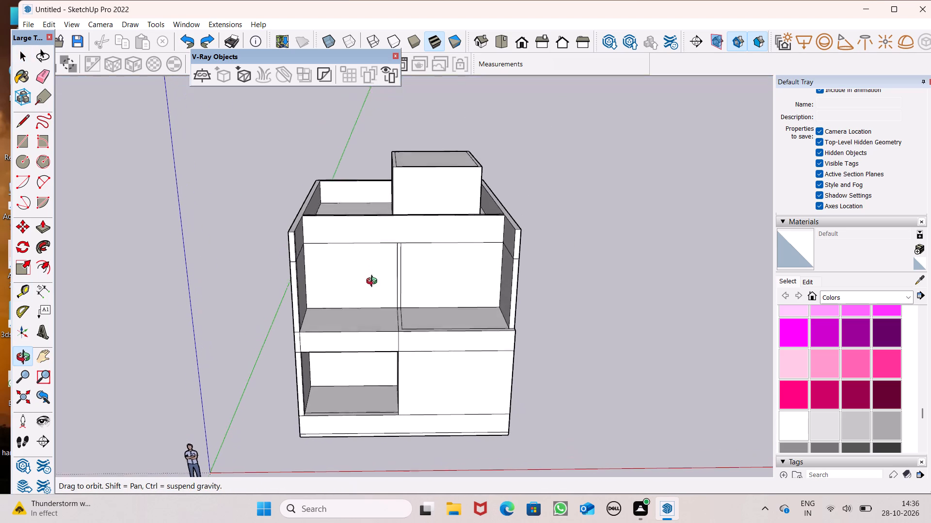
pyautogui.moveTo(374, 282); pyautogui.dragTo(375, 265, button='middle')
pyautogui.moveTo(385, 273); pyautogui.dragTo(339, 299, button='middle')
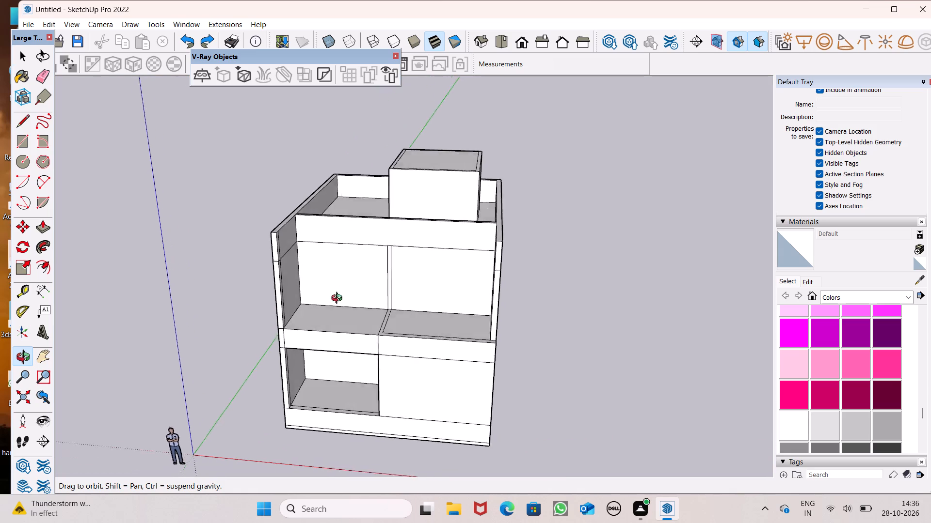
pyautogui.moveTo(339, 299); pyautogui.dragTo(331, 361, button='middle')
pyautogui.moveTo(300, 328); pyautogui.dragTo(281, 345, button='middle')
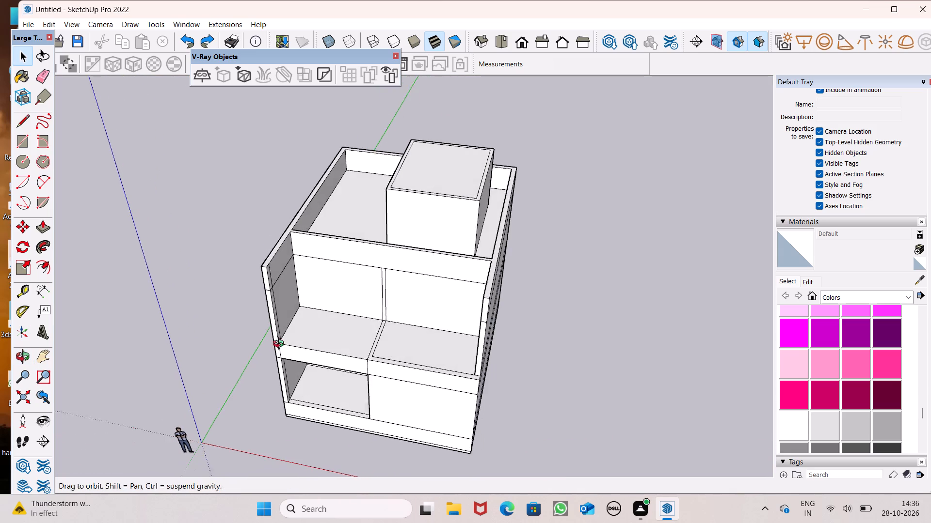
pyautogui.moveTo(281, 345); pyautogui.dragTo(275, 349, button='middle')
# Draw a square about 1' 7" per side on the upper terrace floor, in the front corner of the bay without the floor outline.
pyautogui.click(18, 144)
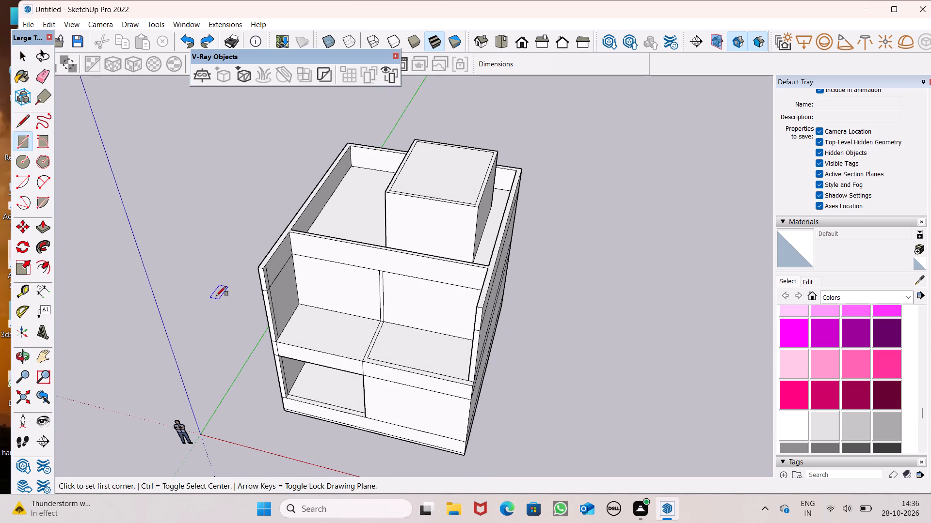
pyautogui.moveTo(238, 299); pyautogui.dragTo(292, 374, button='middle')
pyautogui.scroll(3, 314, 394)
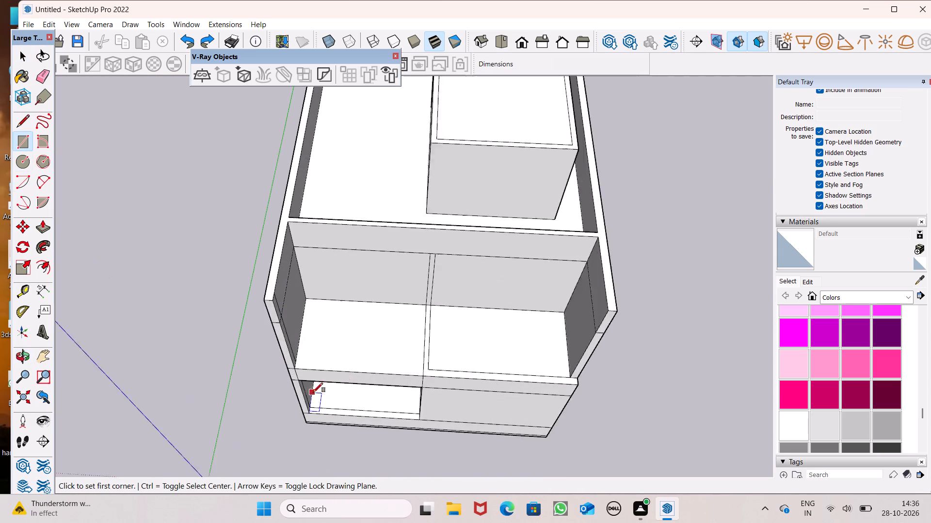
pyautogui.scroll(3, 313, 392)
pyautogui.scroll(5, 291, 348)
pyautogui.scroll(-2, 294, 306)
pyautogui.scroll(2, 373, 355)
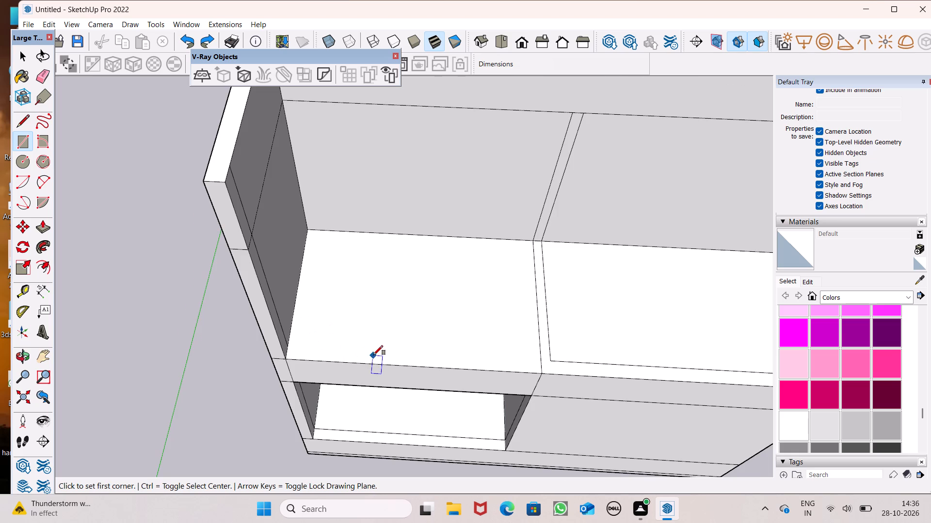
pyautogui.scroll(2, 373, 355)
pyautogui.scroll(-1, 288, 298)
pyautogui.scroll(2, 258, 326)
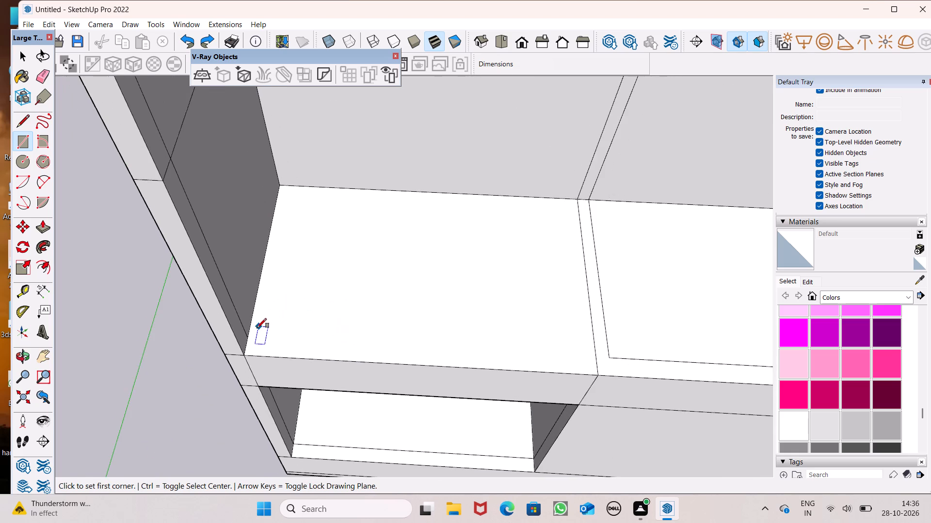
pyautogui.scroll(2, 257, 328)
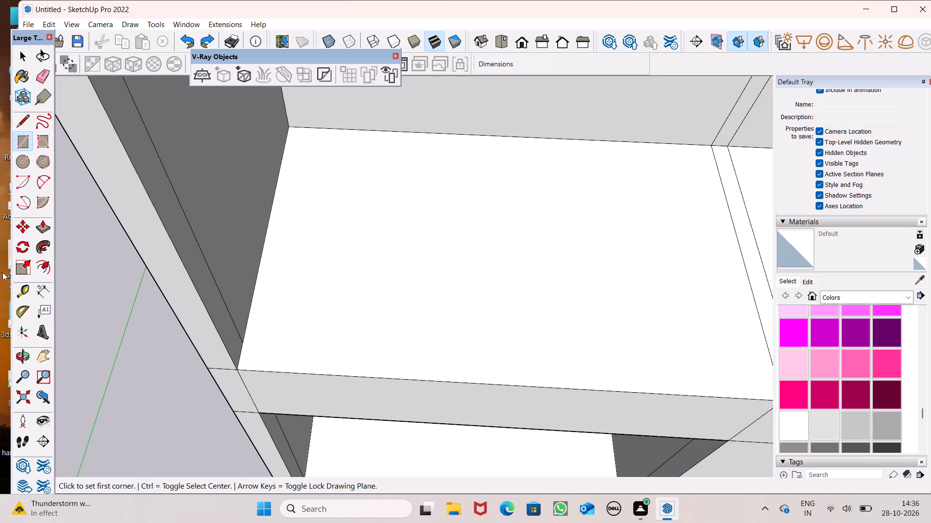
pyautogui.click(15, 120)
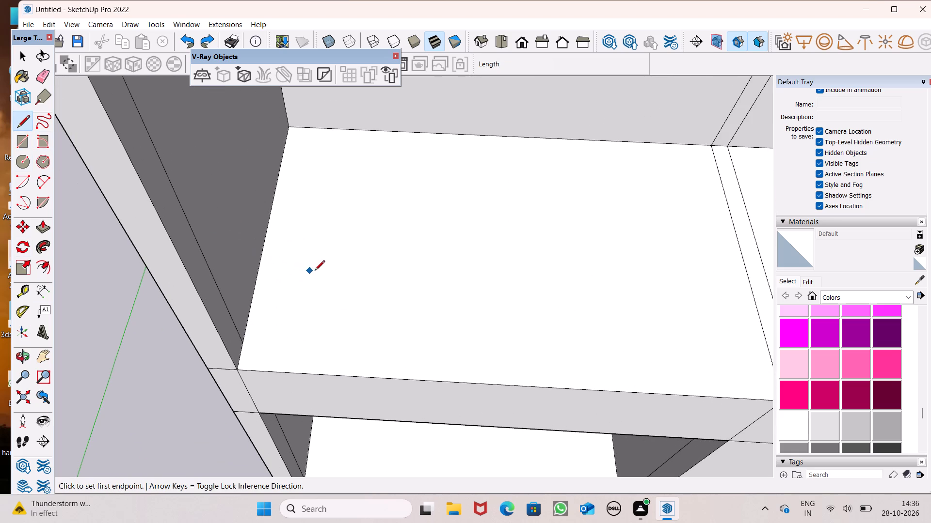
pyautogui.scroll(2, 362, 330)
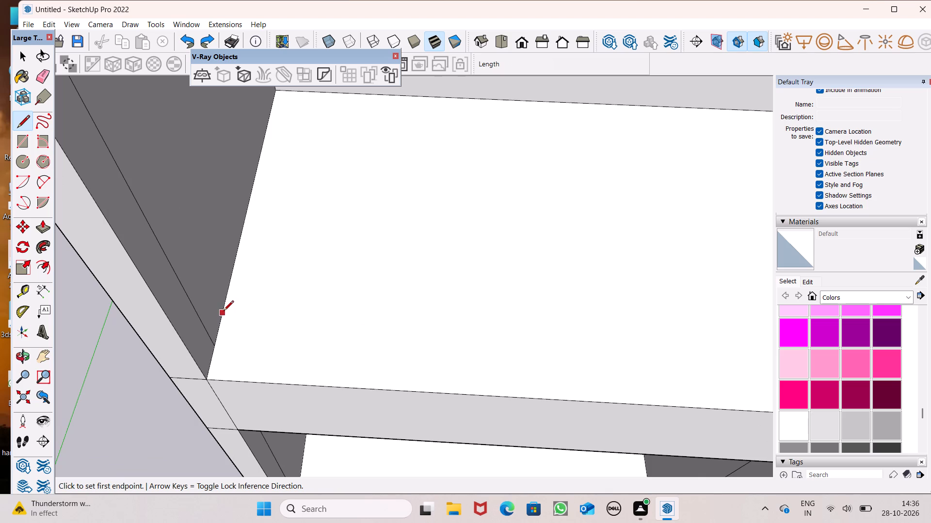
pyautogui.click(224, 311)
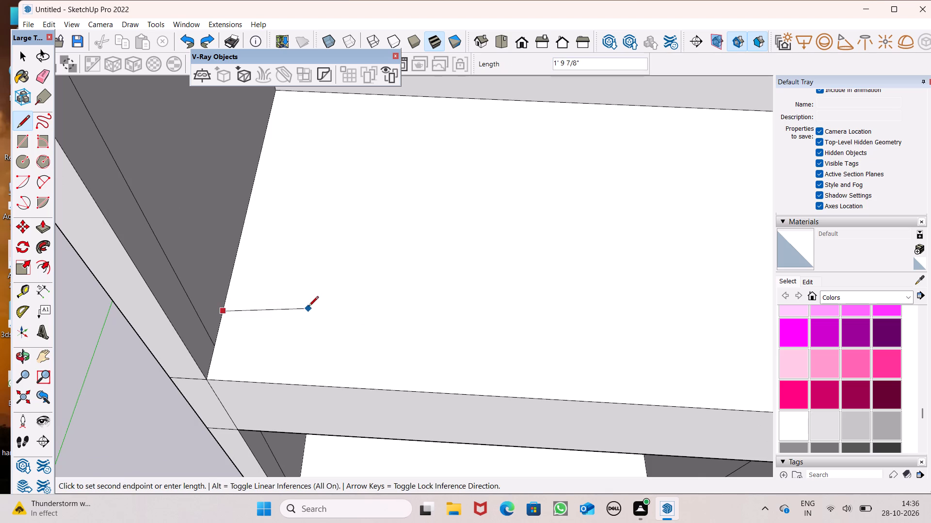
pyautogui.scroll(1, 314, 315)
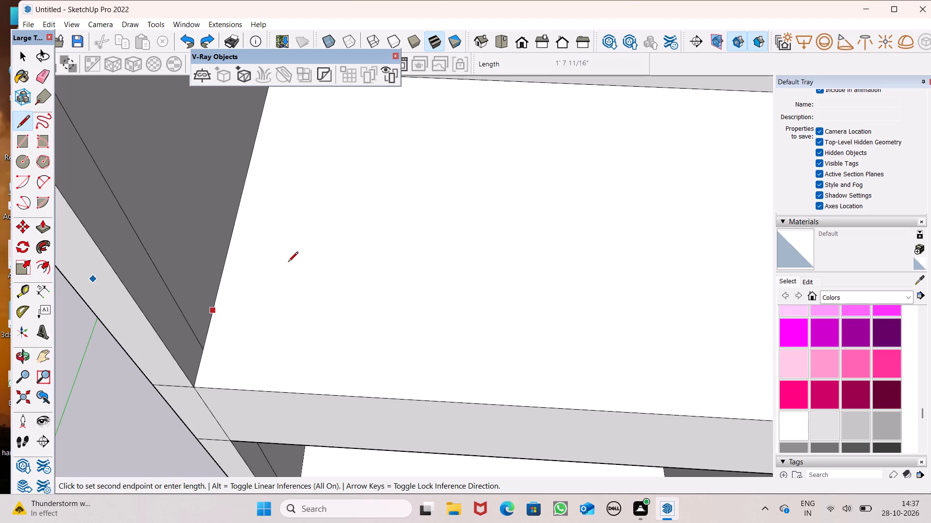
pyautogui.click(297, 320)
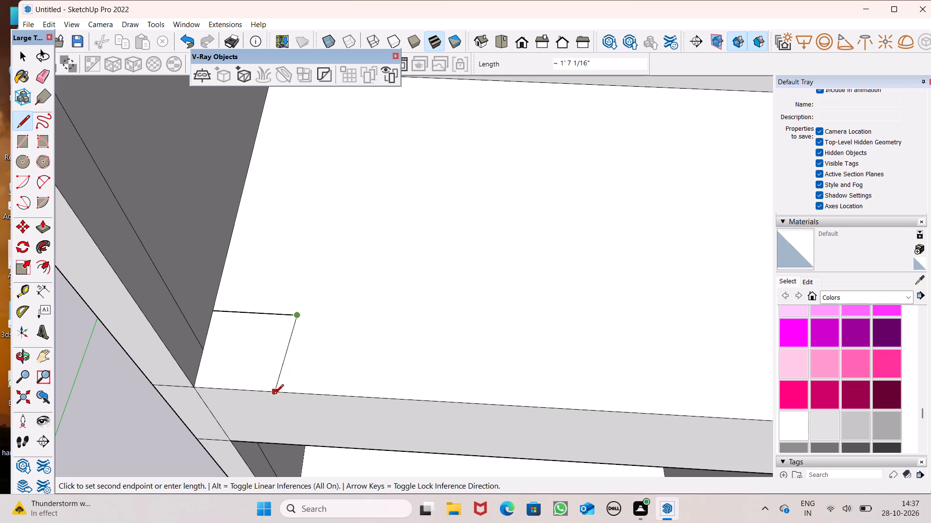
pyautogui.click(282, 391)
pyautogui.scroll(-6, 273, 311)
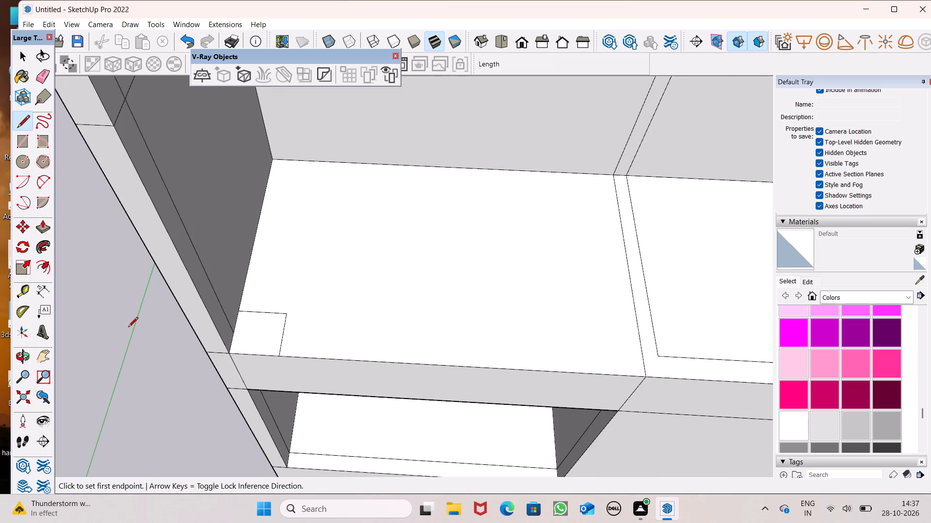
# Erase the two leftover upright line segments on the inner face of the terrace side wall beside the small square.
pyautogui.click(33, 76)
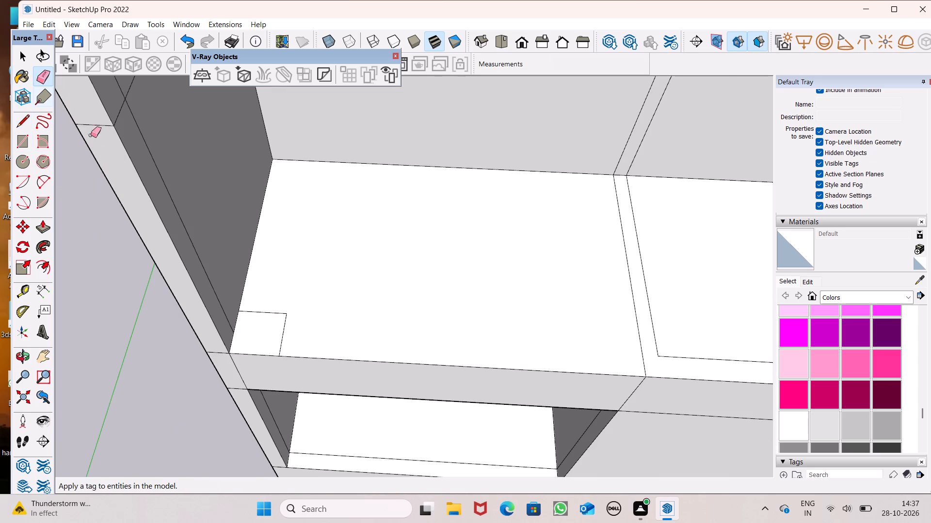
pyautogui.scroll(3, 171, 195)
pyautogui.moveTo(172, 197); pyautogui.dragTo(168, 202)
pyautogui.scroll(-7, 226, 249)
pyautogui.scroll(-4, 229, 297)
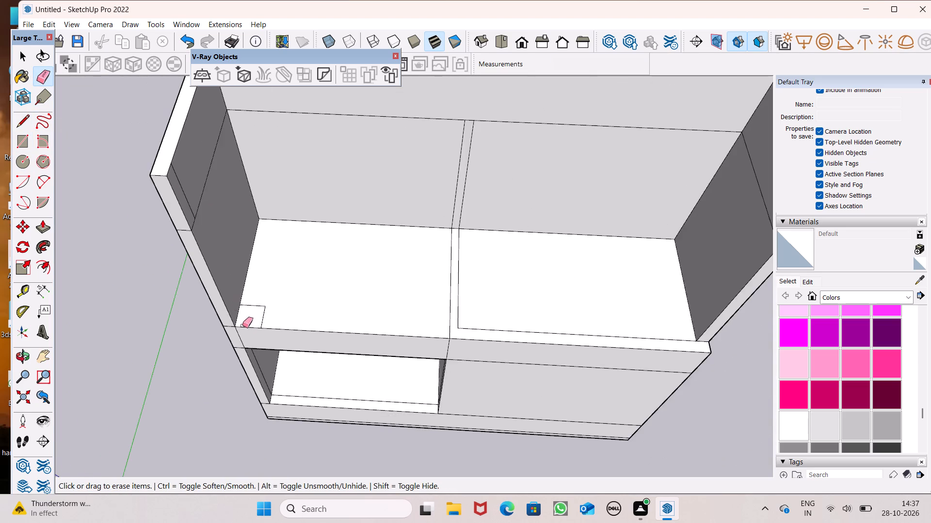
pyautogui.moveTo(244, 327); pyautogui.dragTo(258, 344, button='middle')
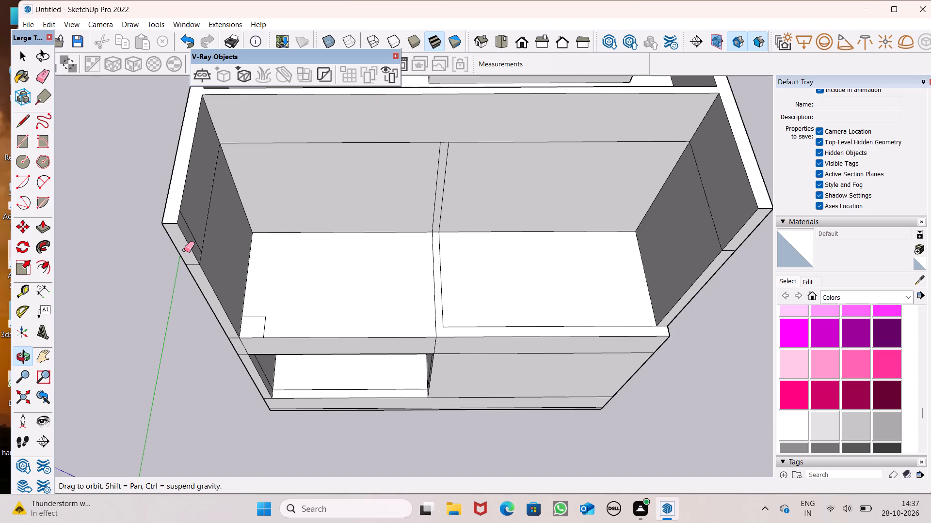
pyautogui.scroll(1, 185, 250)
pyautogui.moveTo(191, 228); pyautogui.dragTo(191, 222)
pyautogui.scroll(-1, 148, 242)
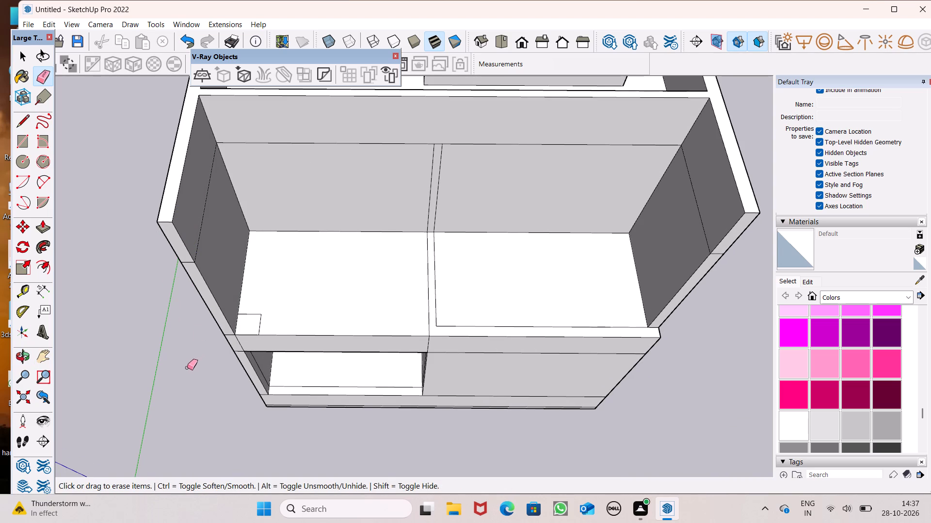
# Push/Pull the small corner square up 10' into a pillar reaching the dividing line on the side wall.
pyautogui.scroll(-3, 187, 368)
pyautogui.moveTo(185, 376); pyautogui.dragTo(193, 287, button='middle')
pyautogui.scroll(-3, 207, 333)
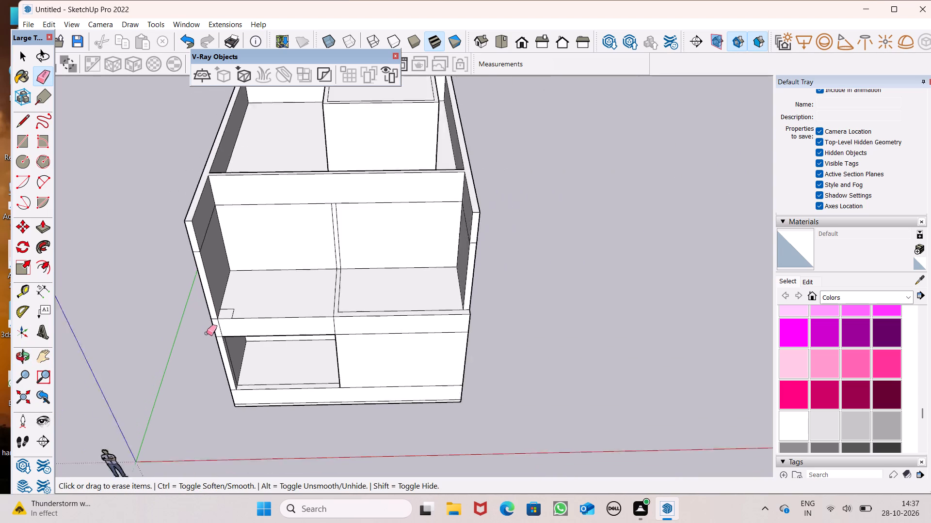
pyautogui.scroll(-1, 207, 333)
pyautogui.scroll(5, 185, 250)
pyautogui.click(43, 228)
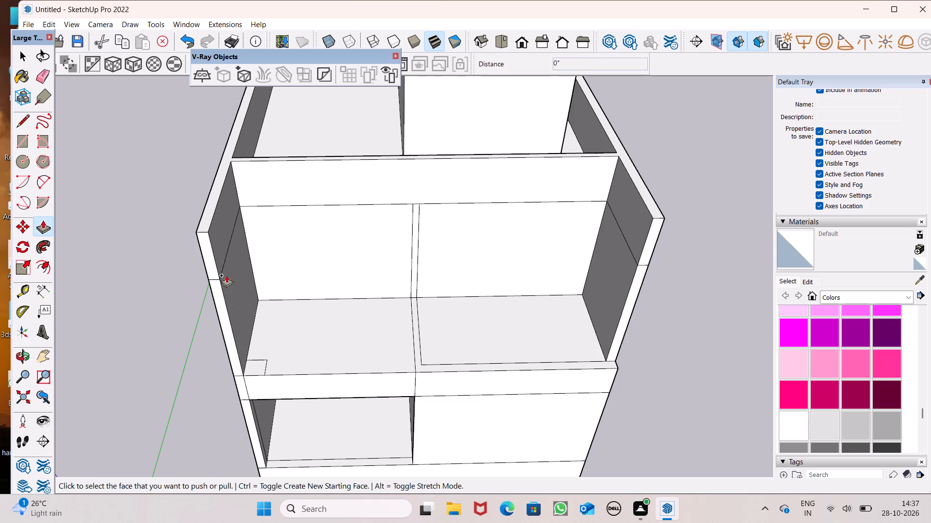
pyautogui.scroll(-4, 227, 283)
pyautogui.scroll(6, 229, 243)
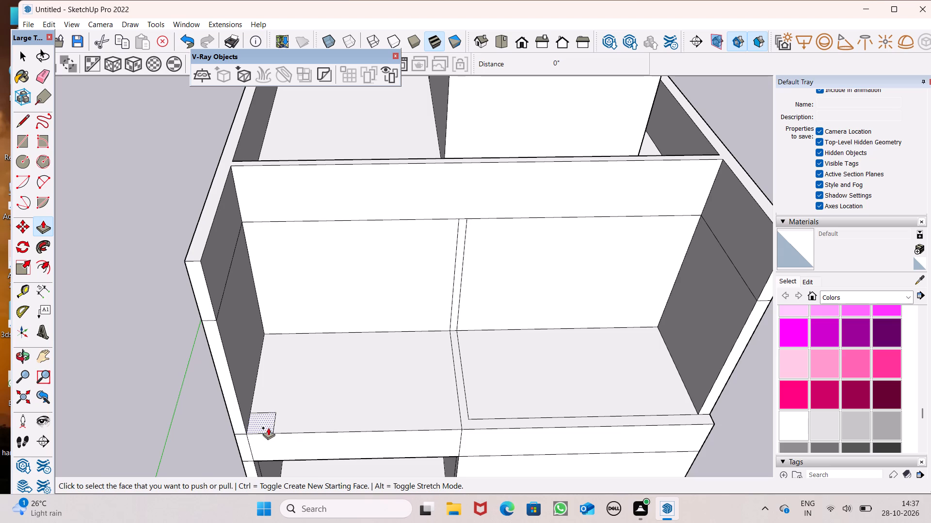
pyautogui.moveTo(268, 426); pyautogui.dragTo(212, 321)
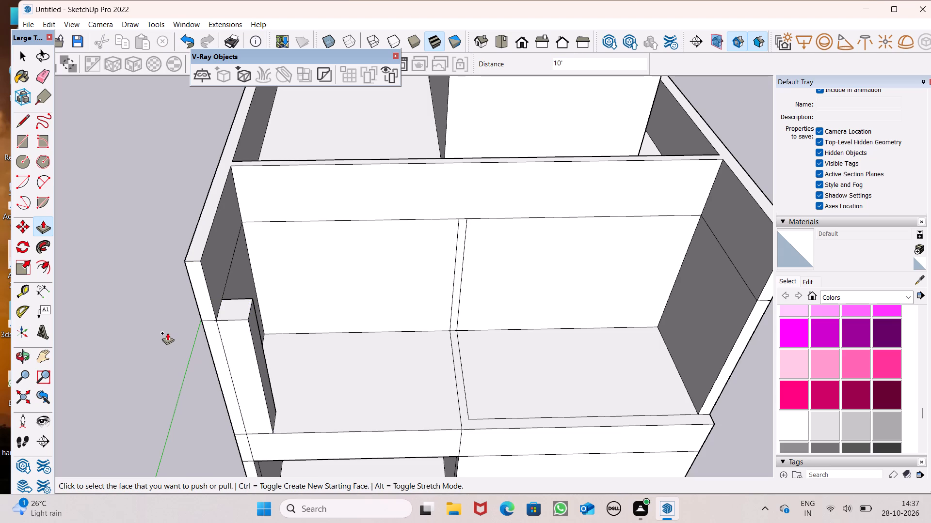
# Erase the short horizontal line across the side wall's front end, level with the top of the new pillar.
pyautogui.scroll(-1, 157, 331)
pyautogui.moveTo(170, 343); pyautogui.dragTo(136, 250, button='middle')
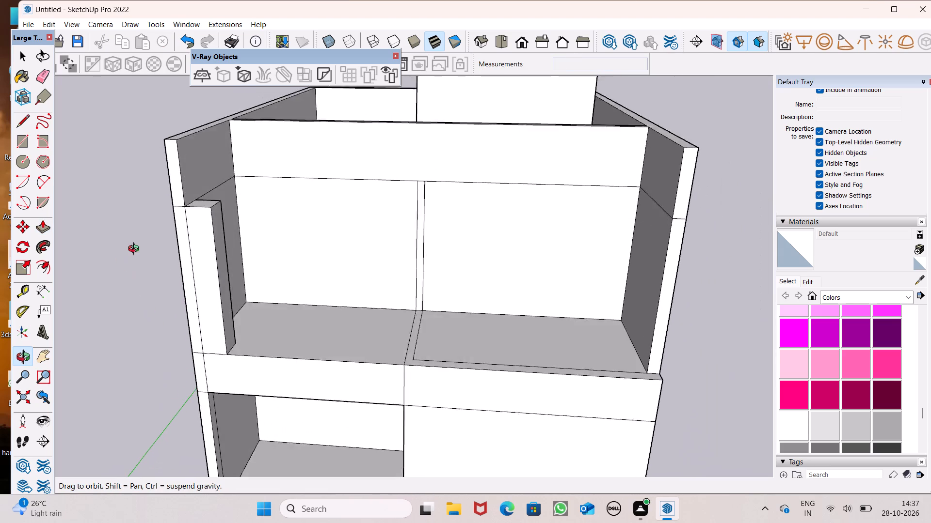
pyautogui.moveTo(136, 250); pyautogui.dragTo(144, 235, button='middle')
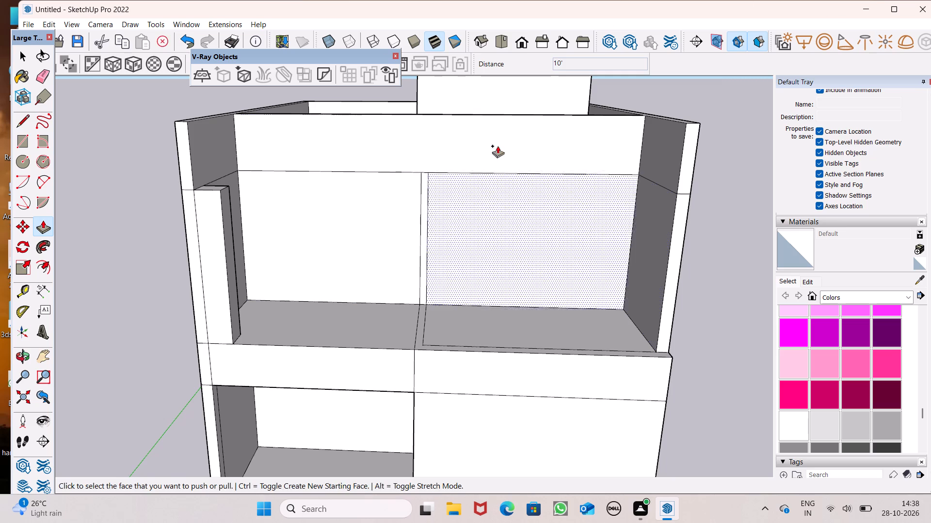
pyautogui.click(36, 68)
pyautogui.scroll(3, 188, 220)
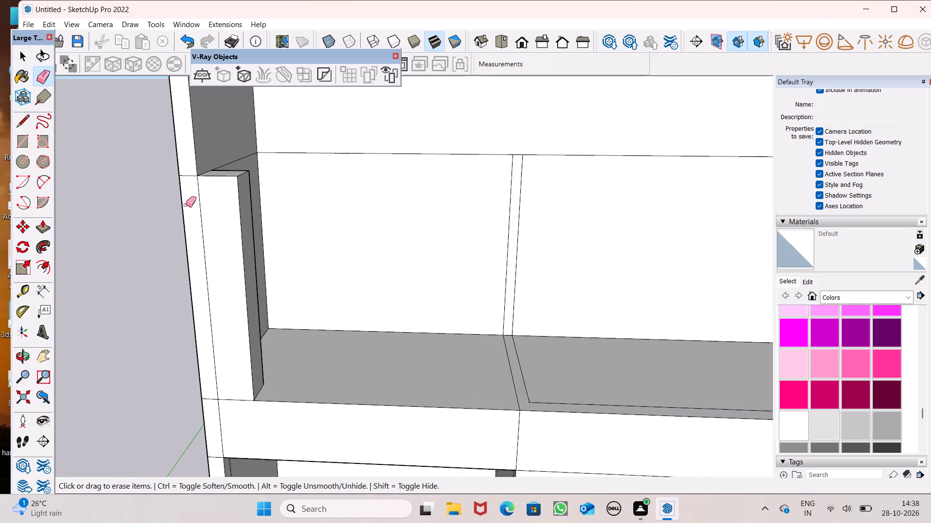
pyautogui.scroll(2, 186, 205)
pyautogui.moveTo(189, 173); pyautogui.dragTo(191, 166)
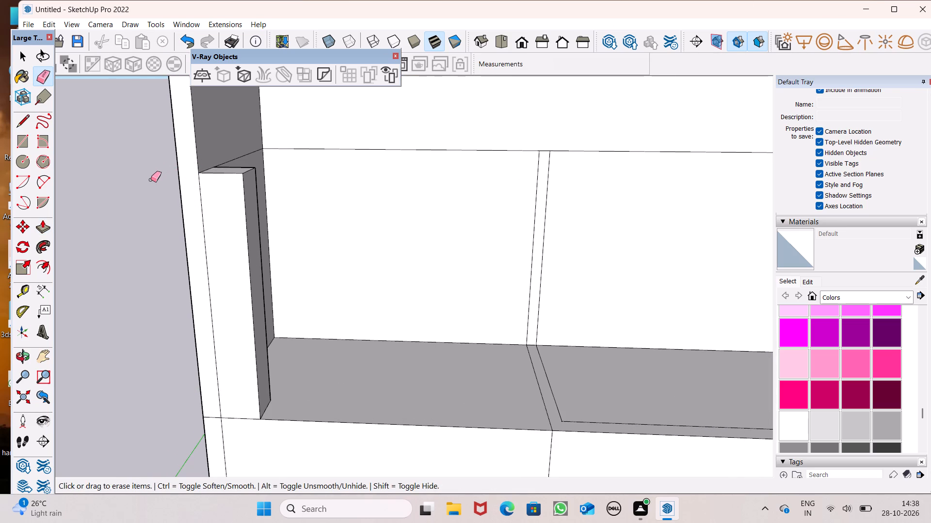
pyautogui.scroll(-4, 74, 180)
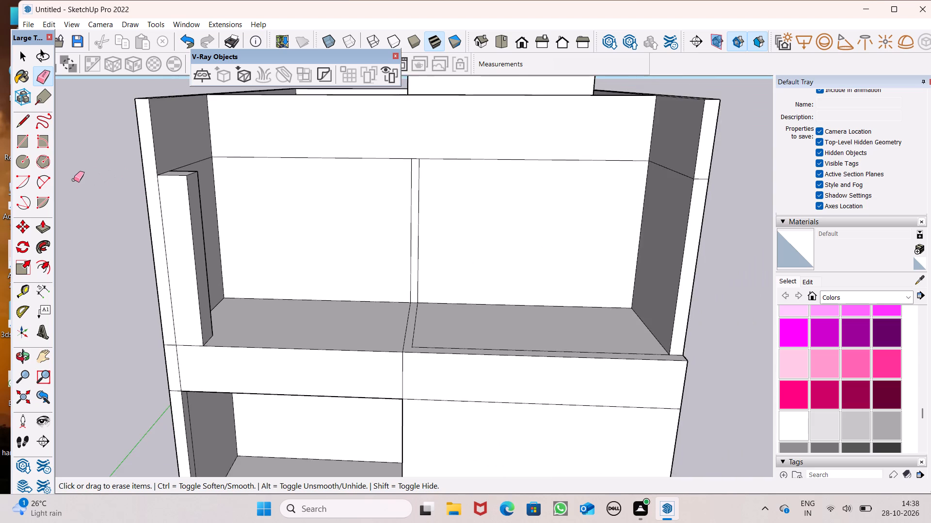
# Examine the upper terrace with its corner pillar, the side walls and the rooftop room from several angles and distances.
pyautogui.scroll(-2, 73, 180)
pyautogui.moveTo(146, 221); pyautogui.dragTo(158, 295, button='middle')
pyautogui.moveTo(245, 342); pyautogui.dragTo(242, 335, button='middle')
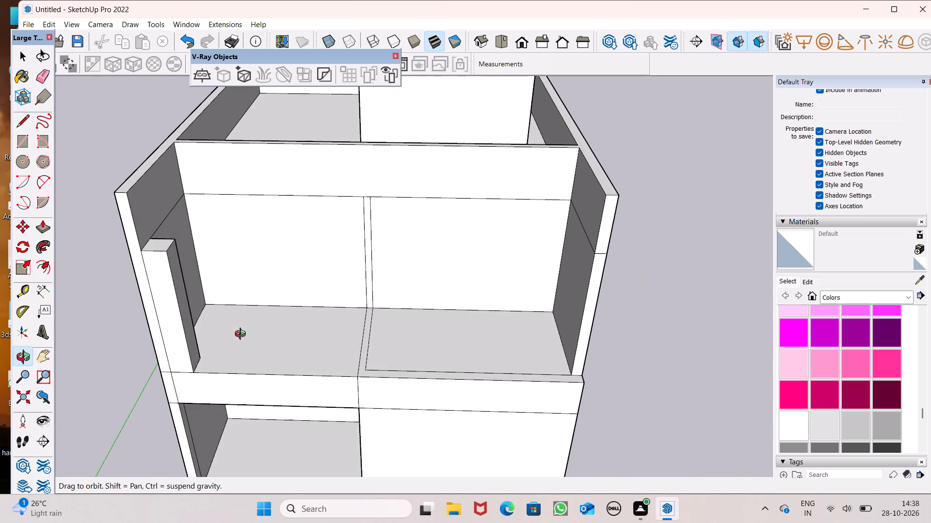
pyautogui.moveTo(242, 335); pyautogui.dragTo(240, 338, button='middle')
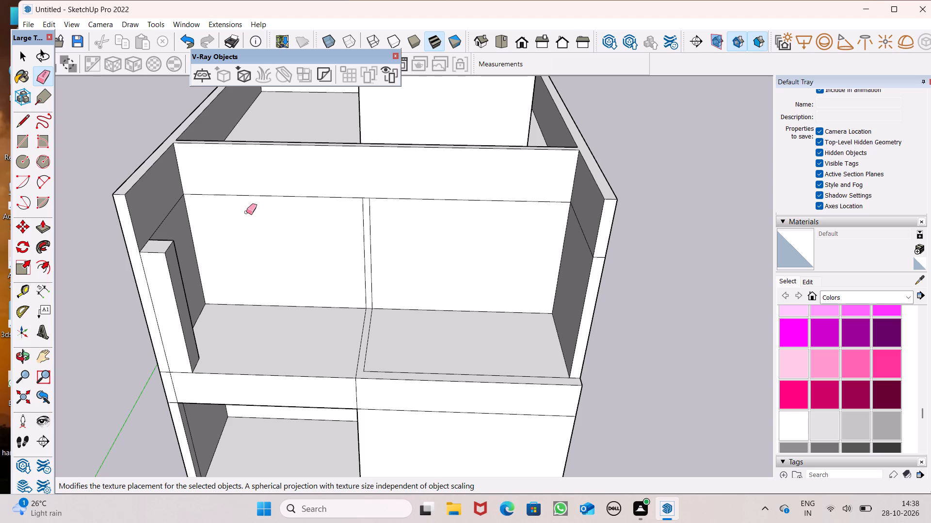
pyautogui.scroll(-2, 209, 253)
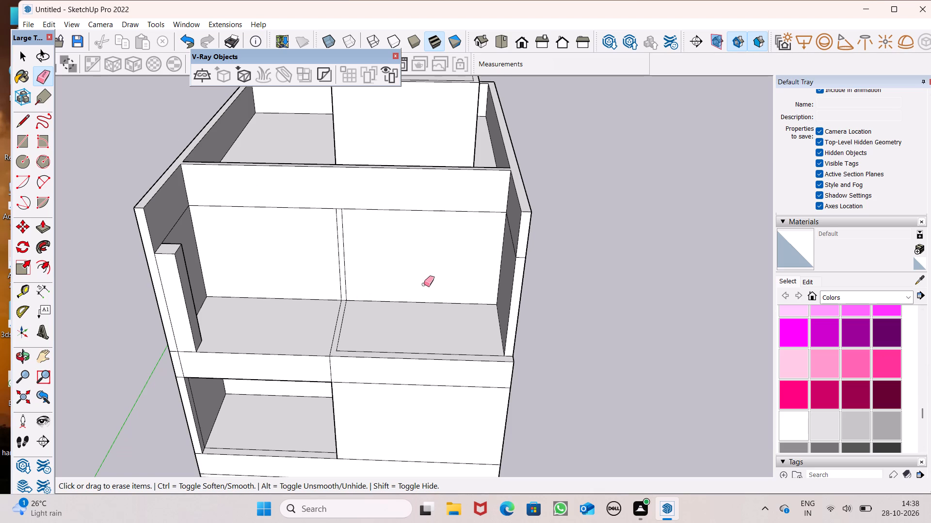
pyautogui.scroll(-3, 416, 283)
pyautogui.moveTo(343, 336); pyautogui.dragTo(334, 402, button='middle')
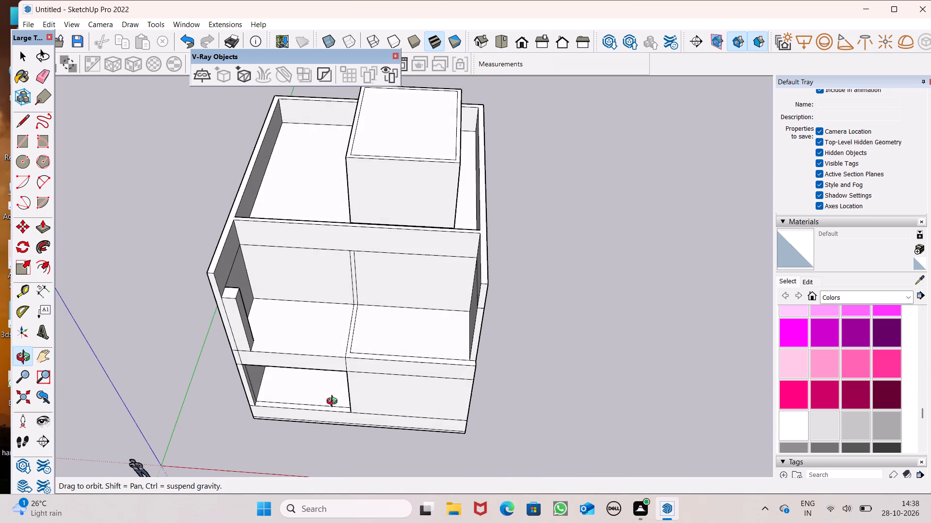
pyautogui.moveTo(334, 402); pyautogui.dragTo(307, 353, button='middle')
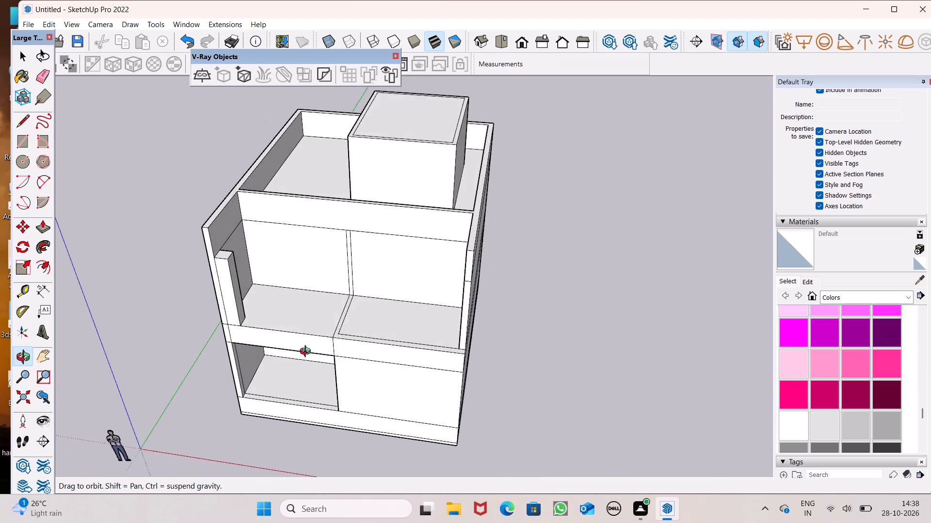
pyautogui.moveTo(307, 353); pyautogui.dragTo(314, 376, button='middle')
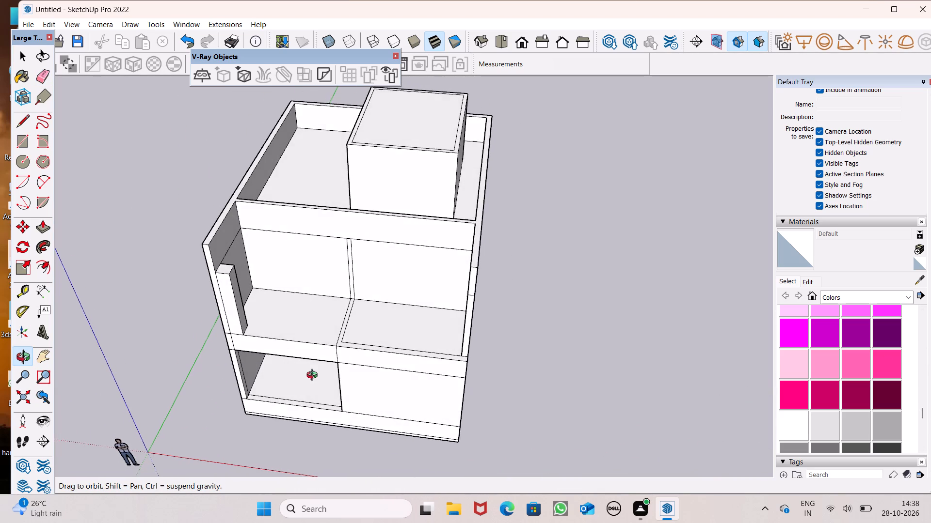
pyautogui.moveTo(314, 376); pyautogui.dragTo(315, 396, button='middle')
pyautogui.scroll(2, 298, 300)
pyautogui.scroll(-1, 271, 281)
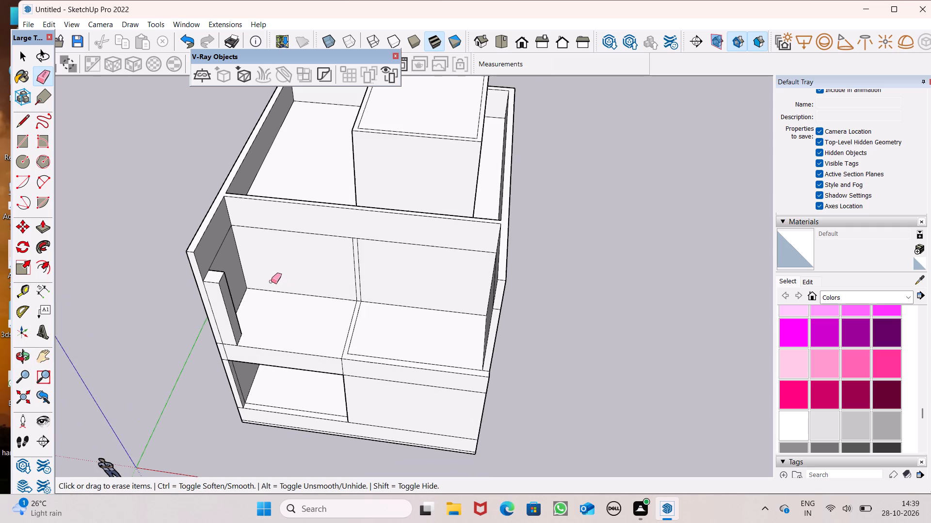
pyautogui.moveTo(321, 306); pyautogui.dragTo(317, 297, button='middle')
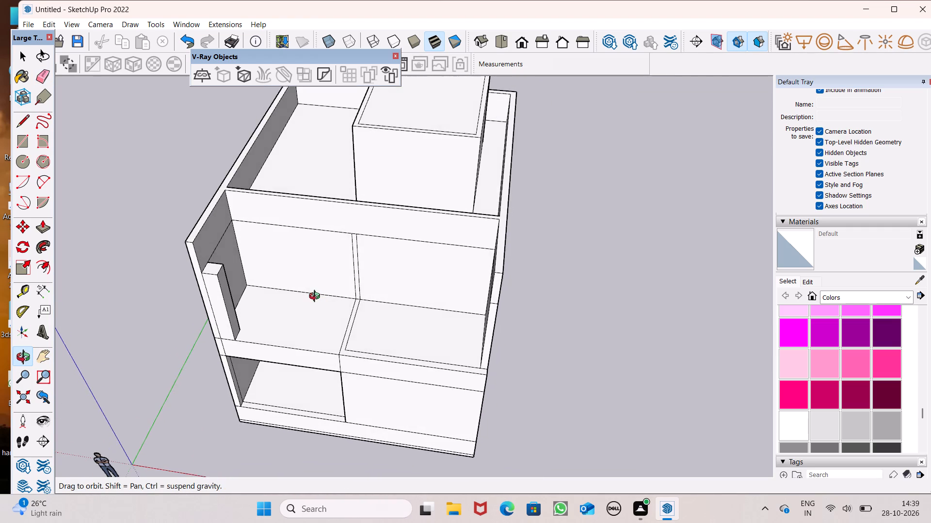
pyautogui.moveTo(317, 297); pyautogui.dragTo(351, 245, button='middle')
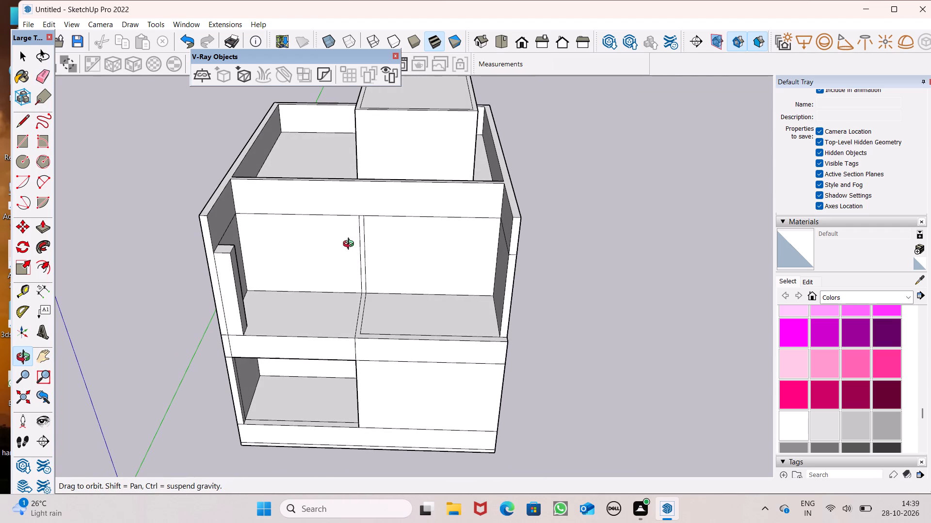
pyautogui.moveTo(351, 245); pyautogui.dragTo(351, 245, button='middle')
pyautogui.scroll(2, 341, 239)
pyautogui.scroll(-7, 296, 214)
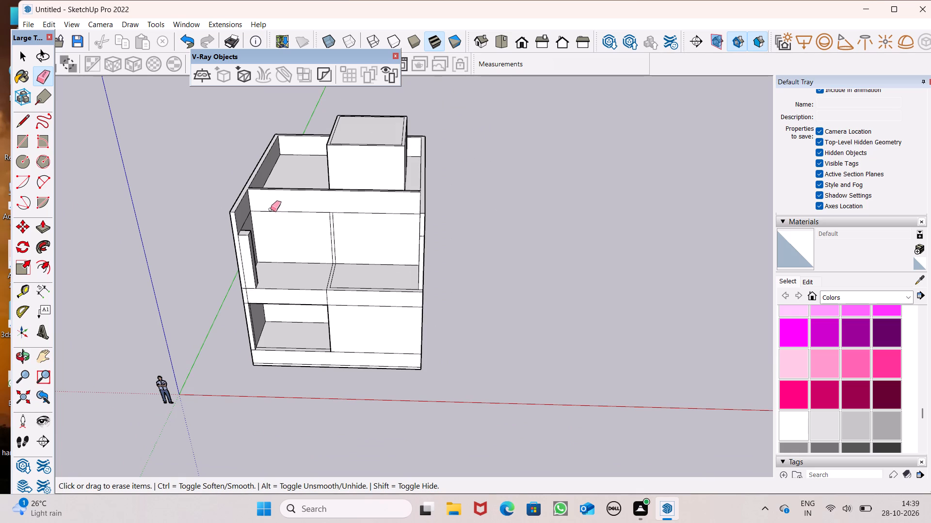
pyautogui.scroll(6, 267, 191)
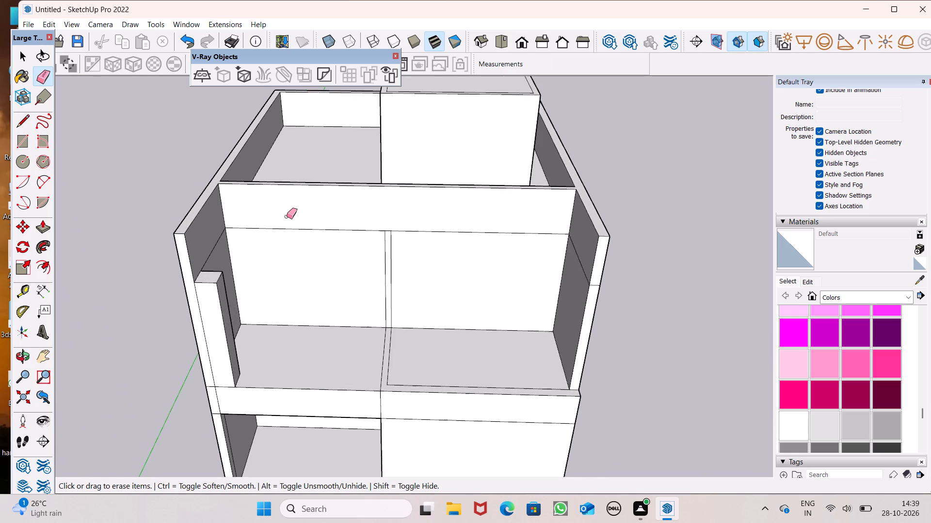
# Undo the corner pillar, its floor square and the earlier edits, back to the rooftop room's flat double outline on the roof.
pyautogui.scroll(2, 287, 216)
pyautogui.hotkey('ctrl', 'z')
pyautogui.hotkey('ctrl', 'z')
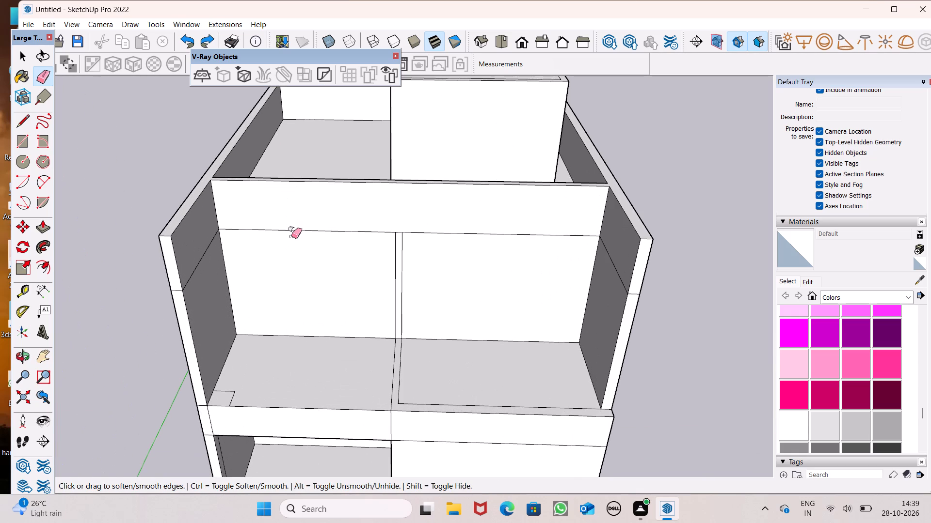
pyautogui.hotkey('ctrl', 'z')
pyautogui.hotkey('ctrl', 'z')
pyautogui.press('z')
pyautogui.press('z')
pyautogui.hotkey('ctrl', 'z')
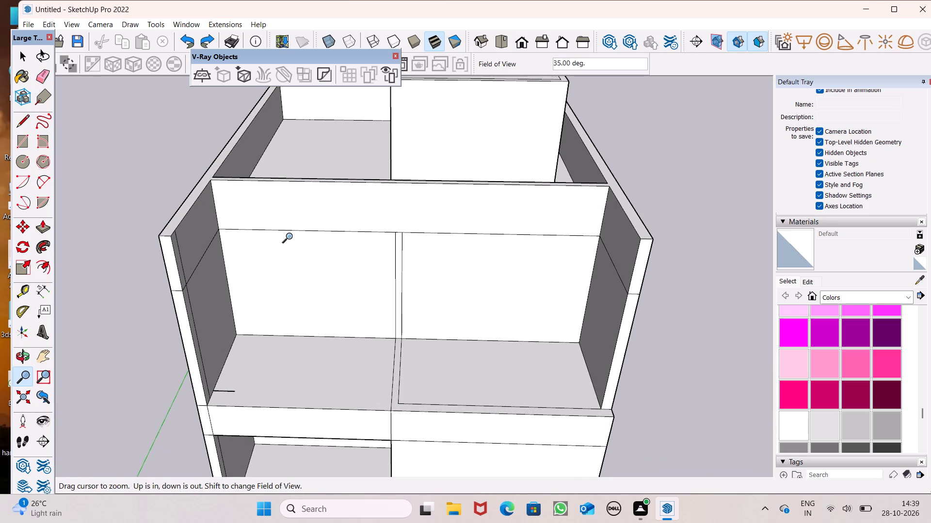
pyautogui.write('zzzzzzz')
pyautogui.hotkey('ctrl', 'z')
pyautogui.hotkey('ctrl', 'z')
pyautogui.hotkey('ctrl', 'z')
pyautogui.hotkey('ctrl', 'z')
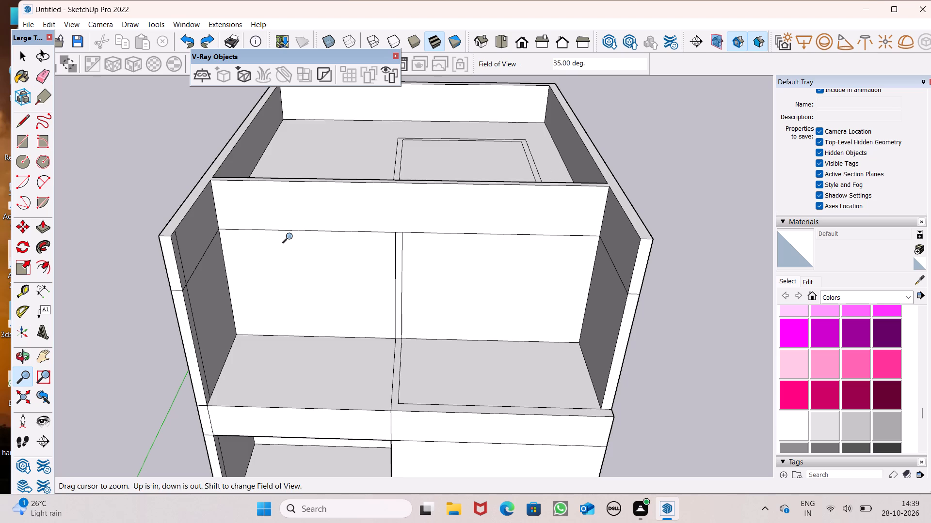
# Erase all the lines of the rooftop room's double rectangular outline from the roof floor.
pyautogui.scroll(-6, 301, 298)
pyautogui.press('space')
pyautogui.scroll(5, 432, 192)
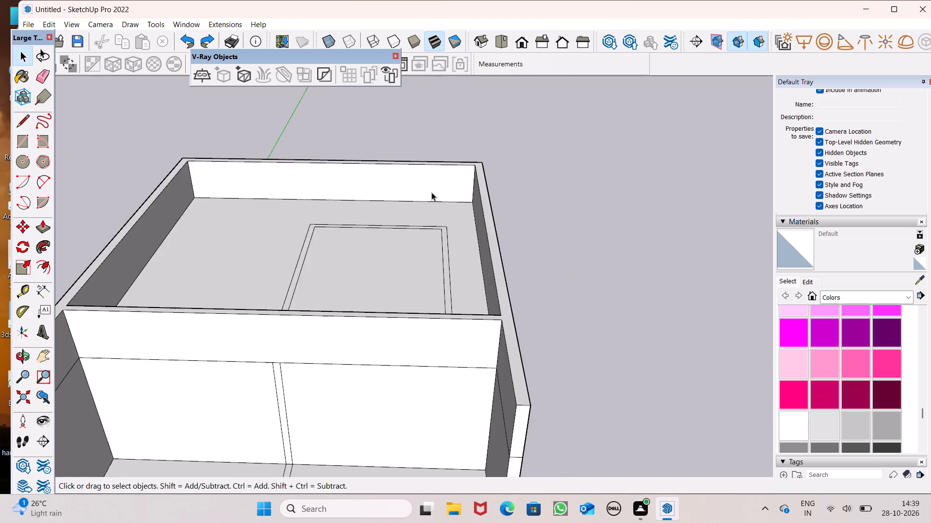
pyautogui.scroll(-5, 432, 192)
pyautogui.moveTo(384, 242); pyautogui.dragTo(380, 337, button='middle')
pyautogui.scroll(1, 394, 347)
pyautogui.click(48, 80)
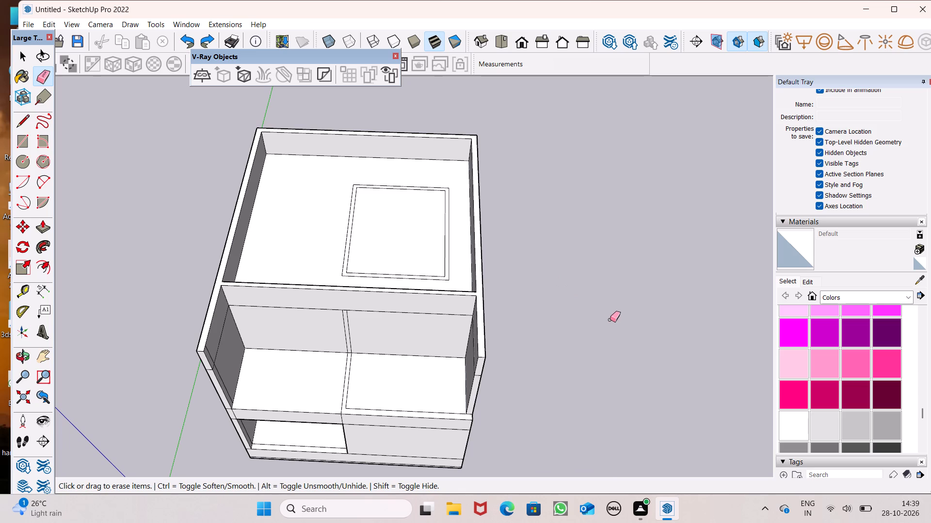
pyautogui.moveTo(383, 169); pyautogui.dragTo(372, 213)
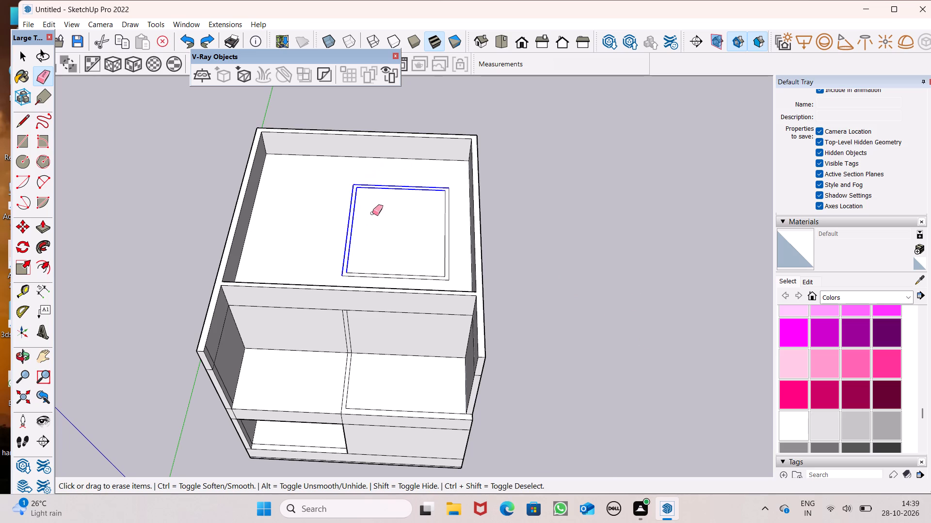
pyautogui.moveTo(372, 213); pyautogui.dragTo(442, 218)
pyautogui.moveTo(423, 260); pyautogui.dragTo(419, 268)
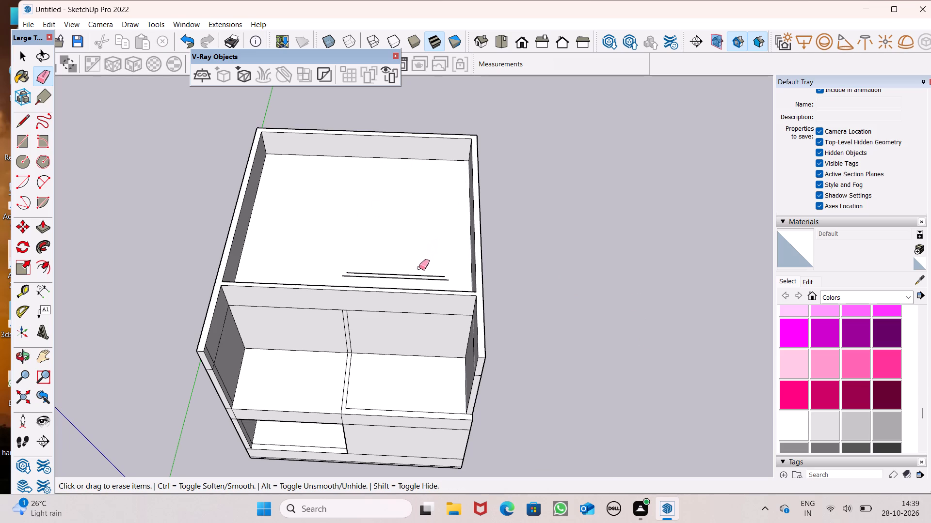
pyautogui.moveTo(419, 268); pyautogui.dragTo(382, 265)
# Draw two lines enclosing a small rectangle about 2' deep in the upper terrace floor's front corner, in the bay without the floor outline.
pyautogui.scroll(-6, 376, 238)
pyautogui.moveTo(369, 295); pyautogui.dragTo(380, 91, button='middle')
pyautogui.scroll(1, 369, 253)
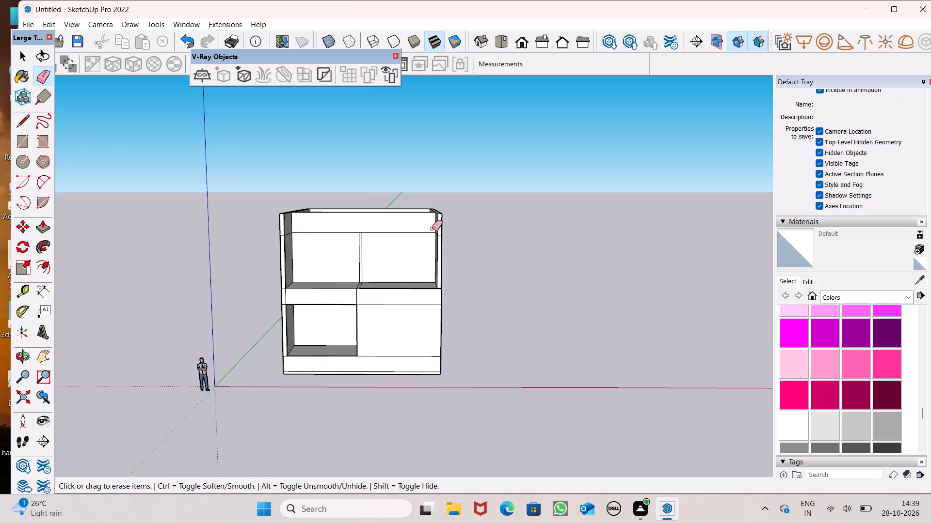
pyautogui.scroll(4, 411, 243)
pyautogui.scroll(-3, 406, 243)
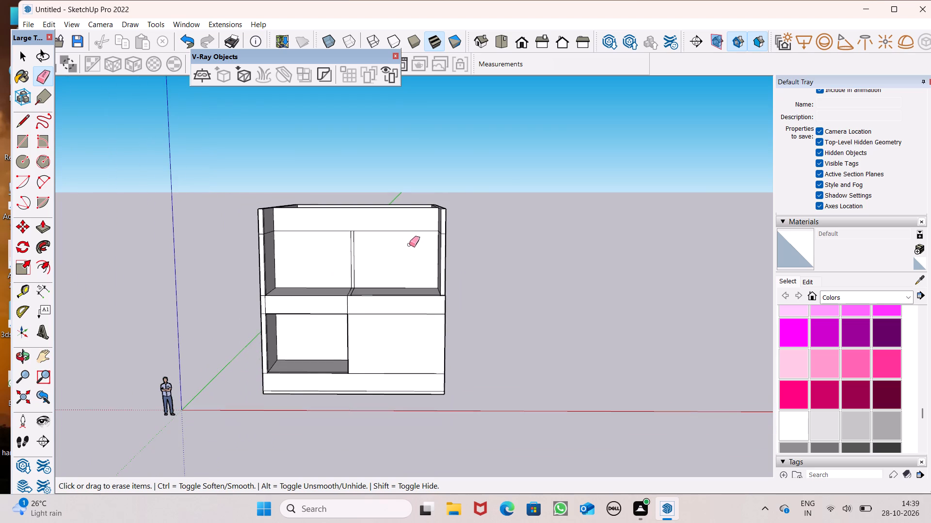
pyautogui.moveTo(409, 245); pyautogui.dragTo(398, 318, button='middle')
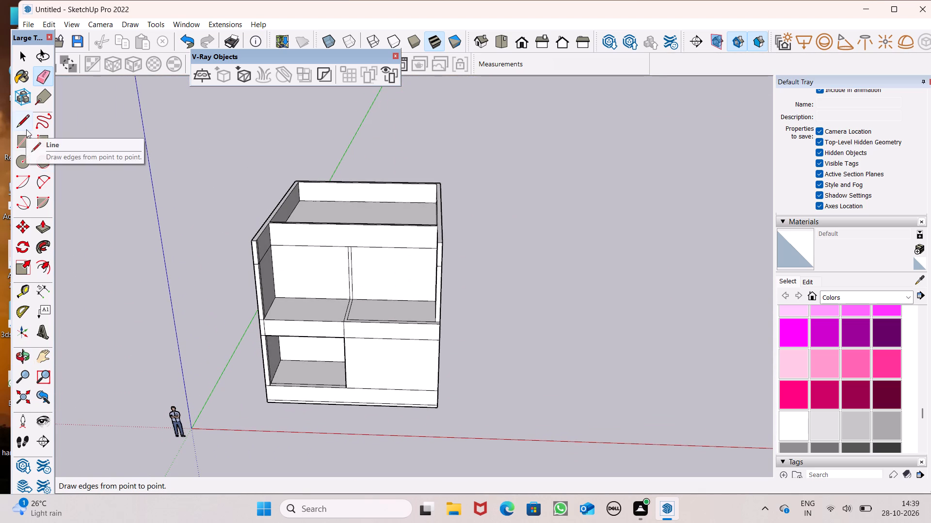
pyautogui.click(26, 130)
pyautogui.scroll(3, 279, 351)
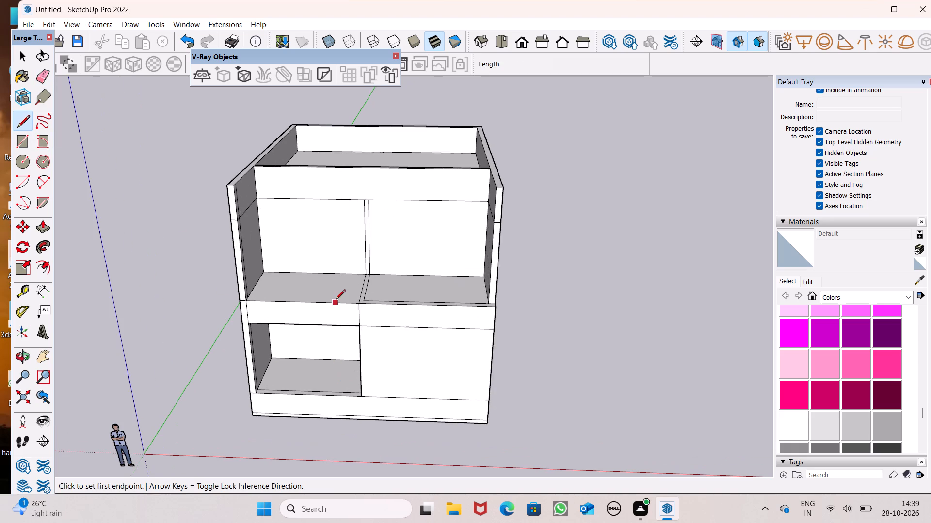
pyautogui.scroll(-10, 336, 289)
pyautogui.moveTo(336, 353); pyautogui.dragTo(352, 475, button='middle')
pyautogui.scroll(5, 314, 352)
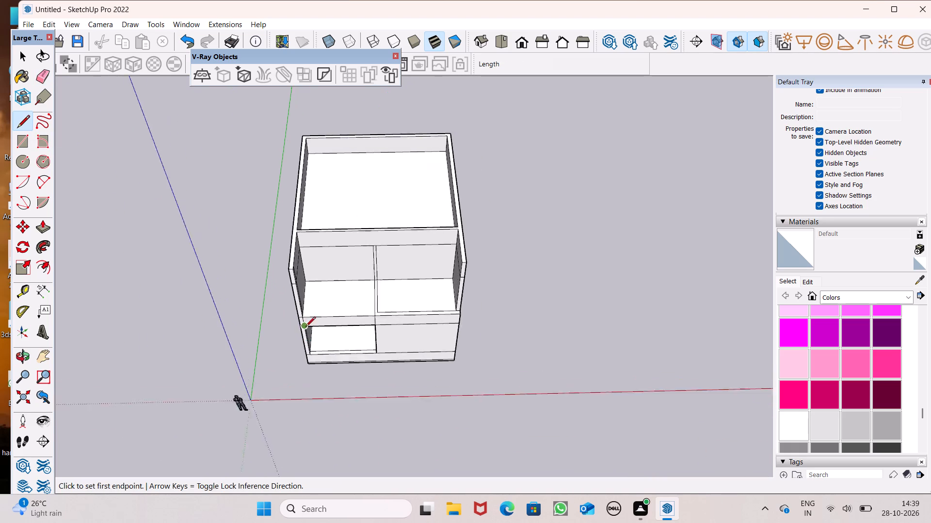
pyautogui.scroll(2, 305, 327)
pyautogui.scroll(6, 308, 272)
pyautogui.scroll(7, 310, 349)
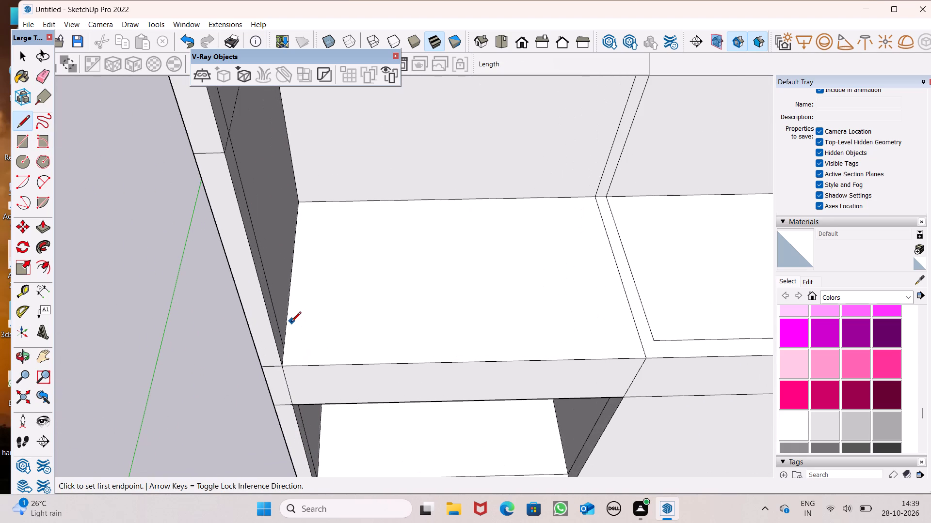
pyautogui.click(287, 320)
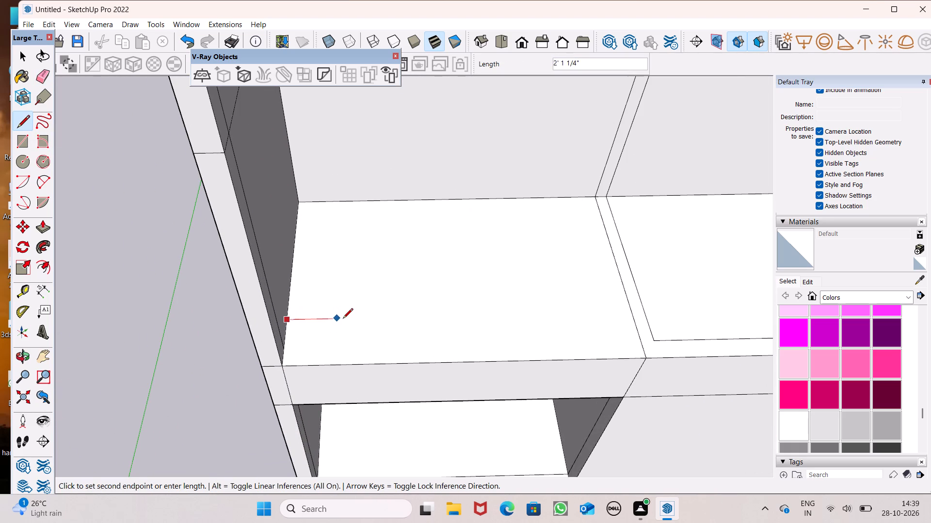
pyautogui.click(342, 319)
pyautogui.moveTo(343, 366); pyautogui.dragTo(331, 351)
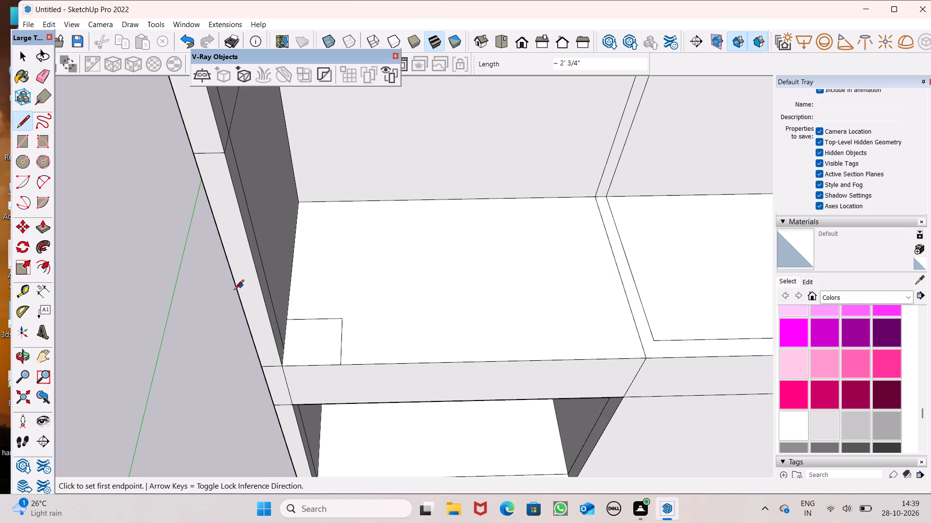
# Push/Pull the small corner rectangle up 10' into a pillar level with the line across the side wall's front end.
pyautogui.click(38, 230)
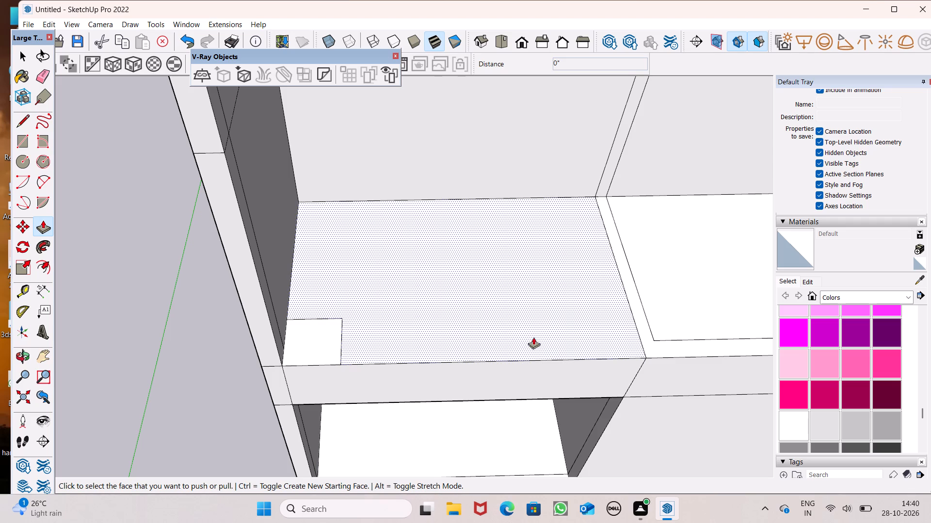
pyautogui.scroll(-1, 407, 249)
pyautogui.scroll(-5, 379, 375)
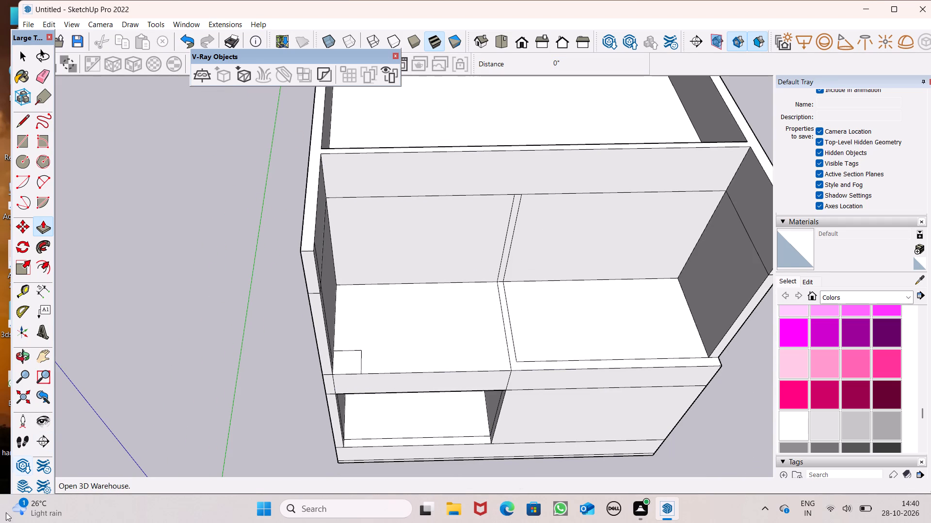
pyautogui.scroll(-1, 277, 454)
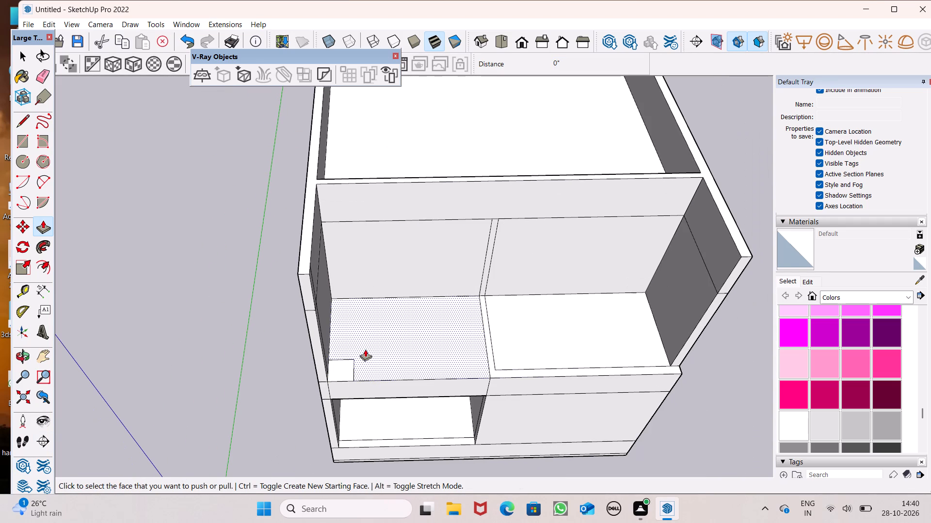
pyautogui.scroll(-2, 275, 361)
pyautogui.scroll(7, 388, 343)
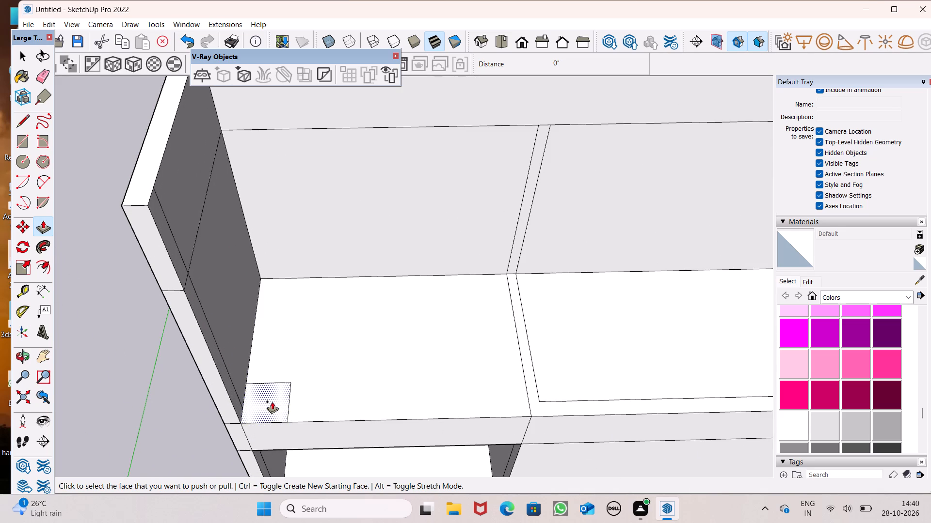
pyautogui.moveTo(273, 403); pyautogui.dragTo(193, 291)
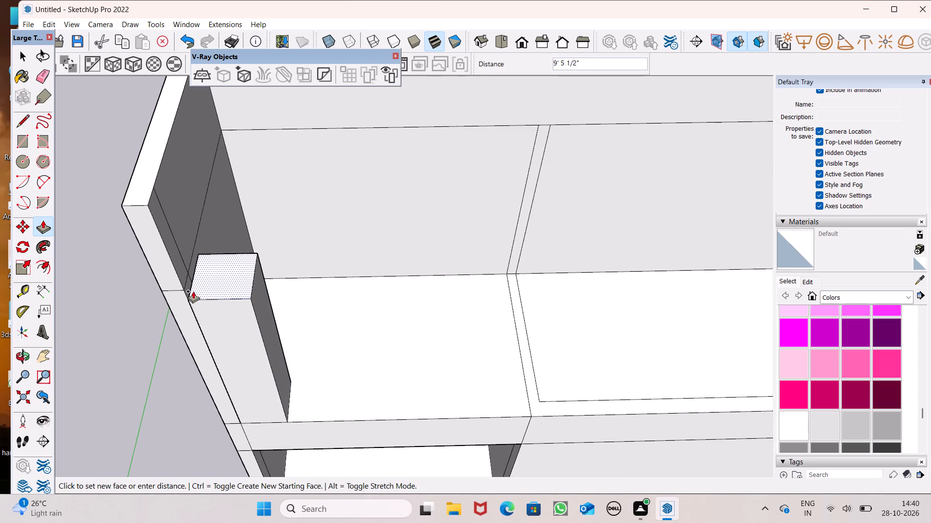
pyautogui.moveTo(193, 291); pyautogui.dragTo(184, 290)
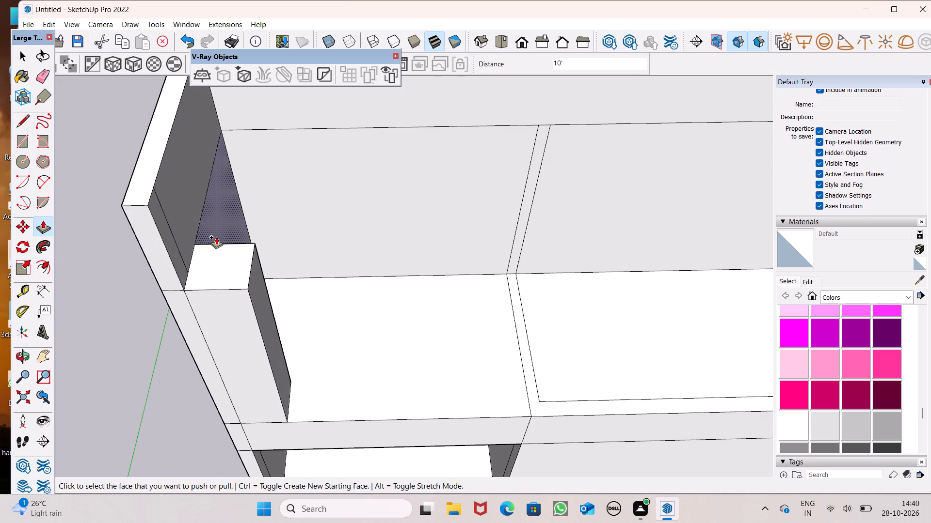
pyautogui.scroll(-1, 358, 324)
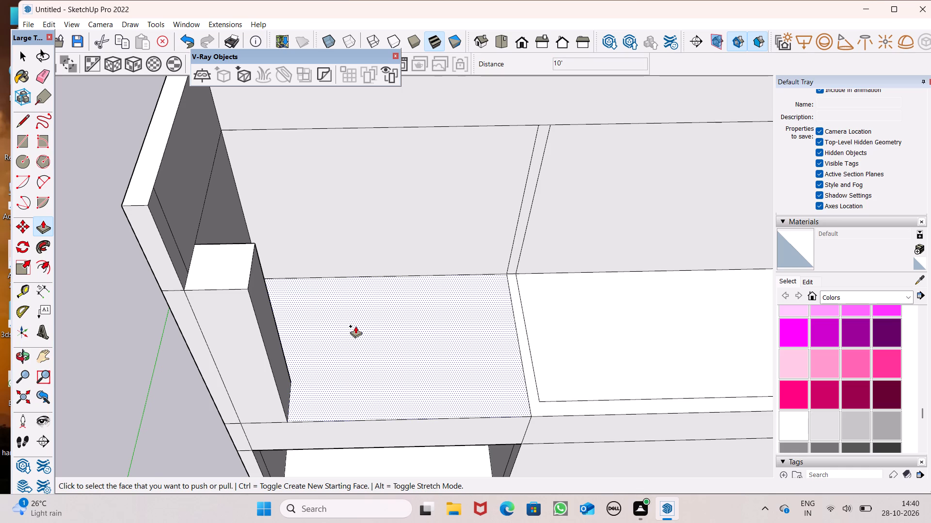
pyautogui.scroll(-2, 355, 326)
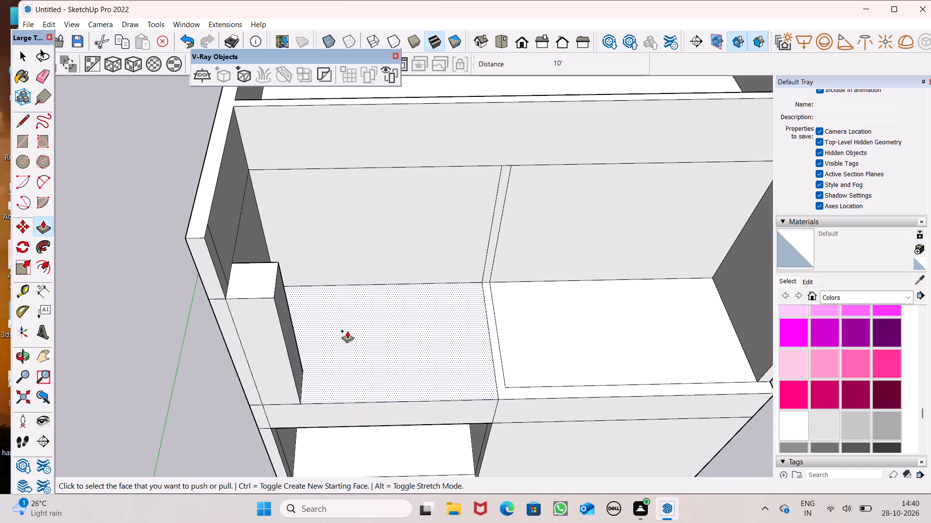
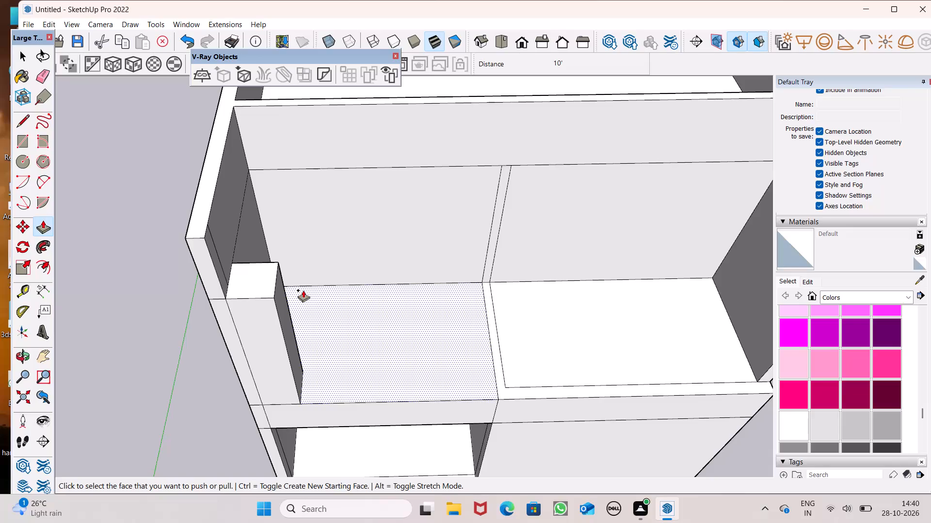
# Push/Pull the roof band's front face above the upper terrace forward 8' 5 7/8", flush with the side wall's front end.
pyautogui.scroll(-1, 207, 245)
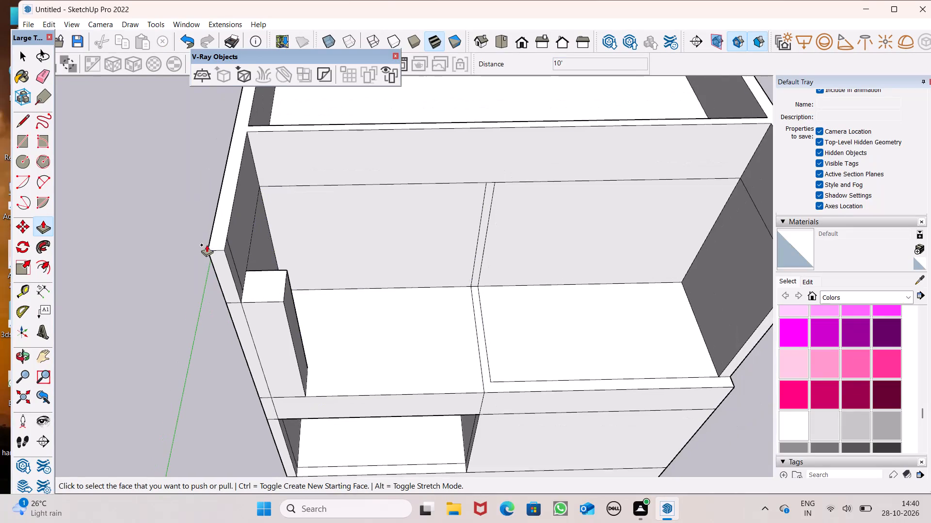
pyautogui.scroll(-4, 207, 245)
pyautogui.moveTo(215, 277); pyautogui.dragTo(197, 141, button='middle')
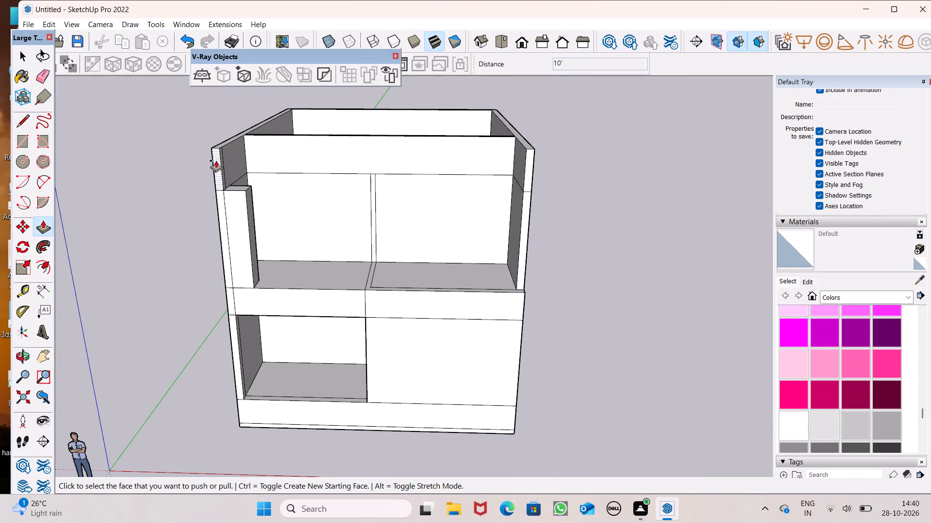
pyautogui.scroll(-1, 258, 133)
pyautogui.moveTo(279, 152); pyautogui.dragTo(282, 157, button='middle')
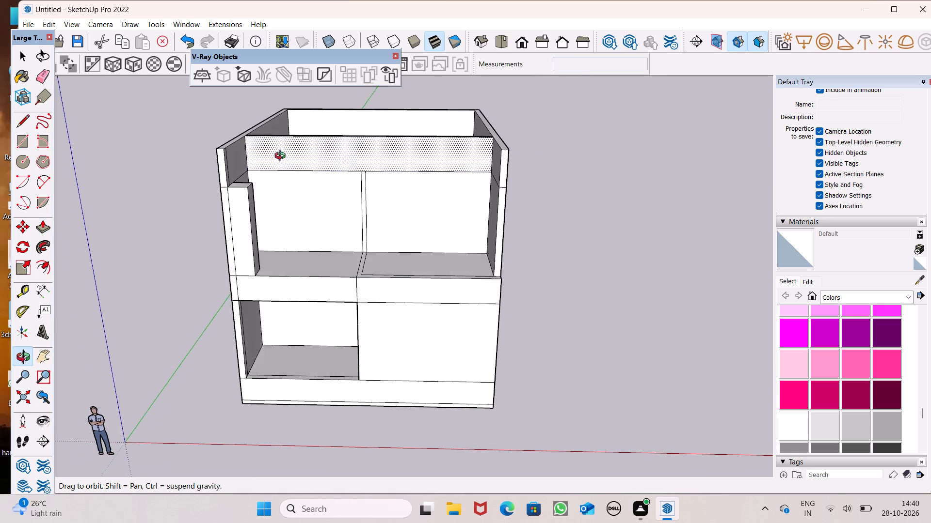
pyautogui.moveTo(282, 157); pyautogui.dragTo(269, 169, button='middle')
pyautogui.moveTo(257, 152); pyautogui.dragTo(240, 162)
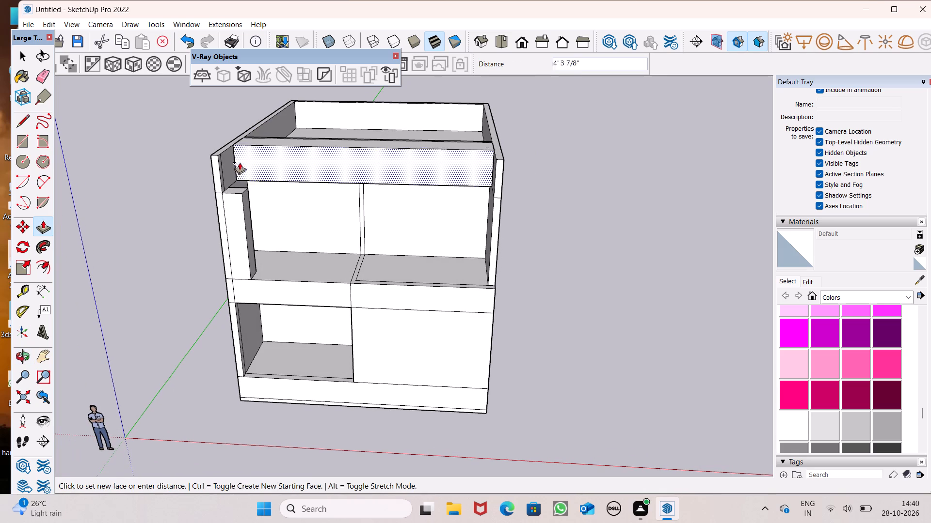
pyautogui.moveTo(240, 162); pyautogui.dragTo(208, 153)
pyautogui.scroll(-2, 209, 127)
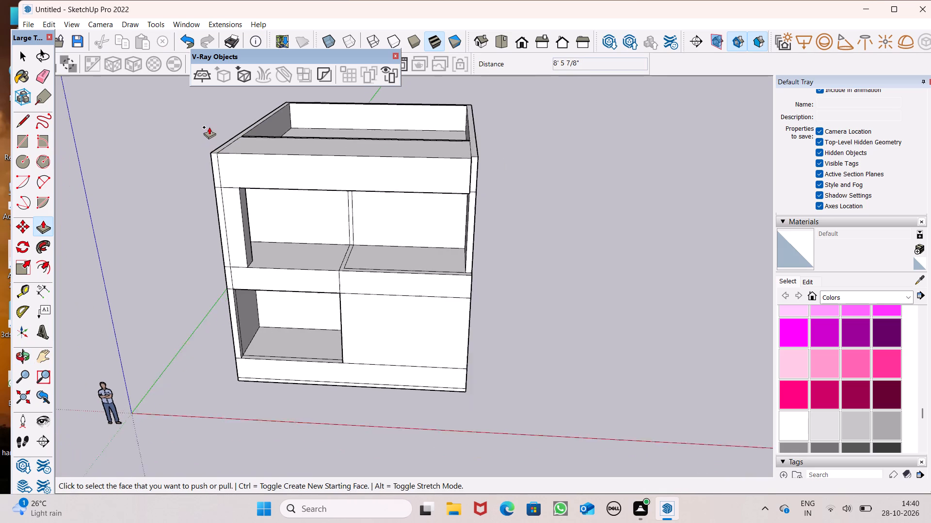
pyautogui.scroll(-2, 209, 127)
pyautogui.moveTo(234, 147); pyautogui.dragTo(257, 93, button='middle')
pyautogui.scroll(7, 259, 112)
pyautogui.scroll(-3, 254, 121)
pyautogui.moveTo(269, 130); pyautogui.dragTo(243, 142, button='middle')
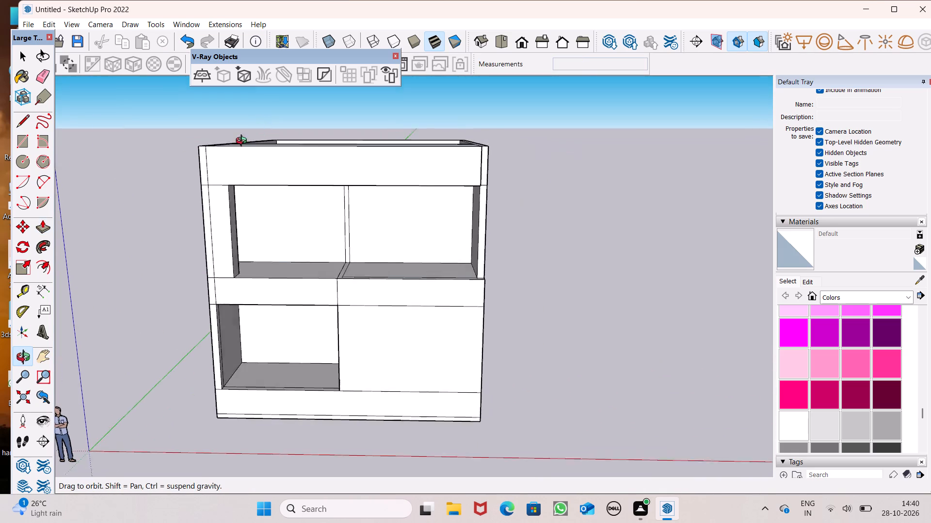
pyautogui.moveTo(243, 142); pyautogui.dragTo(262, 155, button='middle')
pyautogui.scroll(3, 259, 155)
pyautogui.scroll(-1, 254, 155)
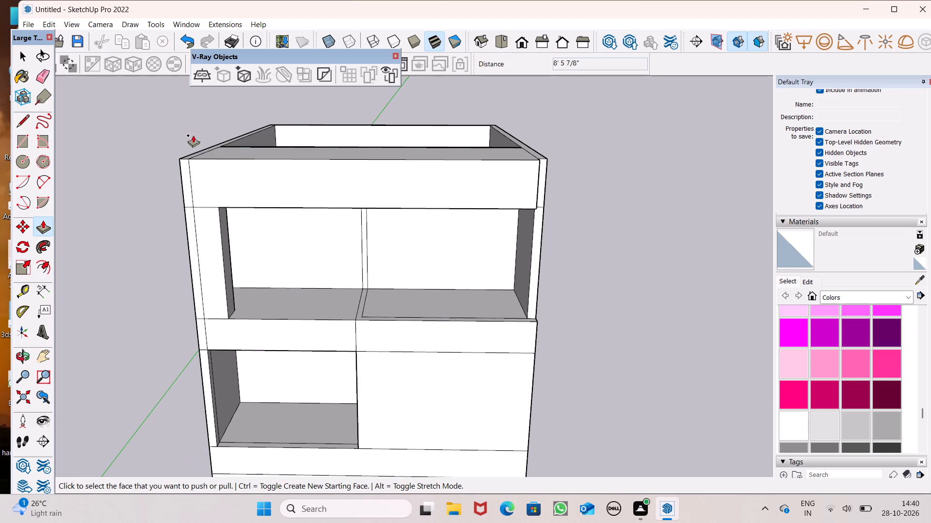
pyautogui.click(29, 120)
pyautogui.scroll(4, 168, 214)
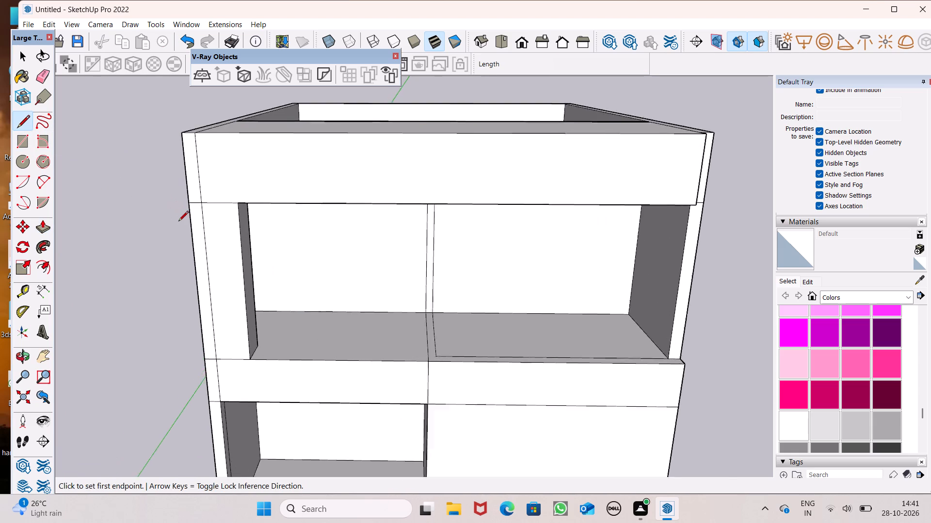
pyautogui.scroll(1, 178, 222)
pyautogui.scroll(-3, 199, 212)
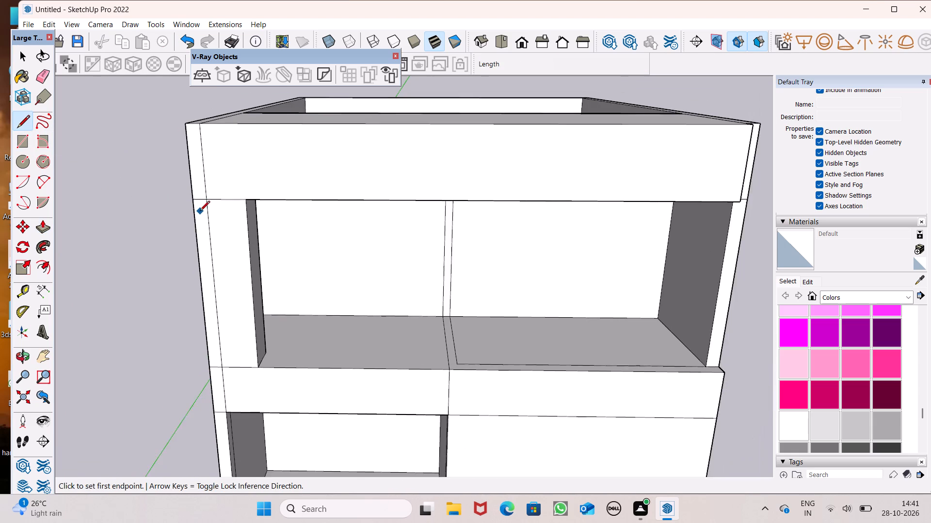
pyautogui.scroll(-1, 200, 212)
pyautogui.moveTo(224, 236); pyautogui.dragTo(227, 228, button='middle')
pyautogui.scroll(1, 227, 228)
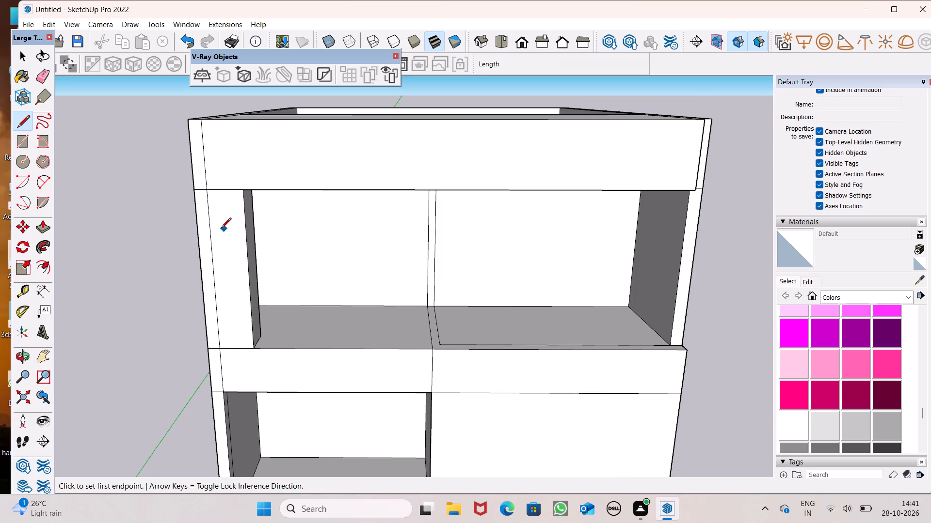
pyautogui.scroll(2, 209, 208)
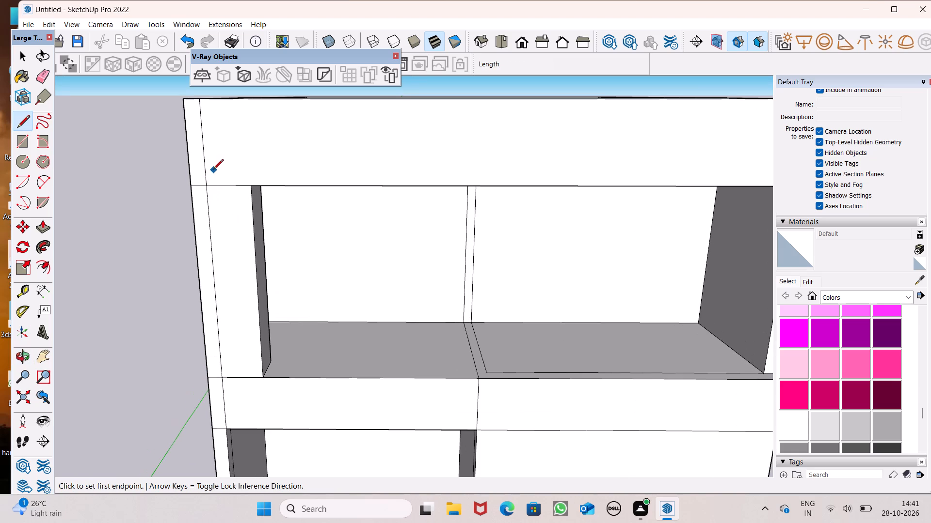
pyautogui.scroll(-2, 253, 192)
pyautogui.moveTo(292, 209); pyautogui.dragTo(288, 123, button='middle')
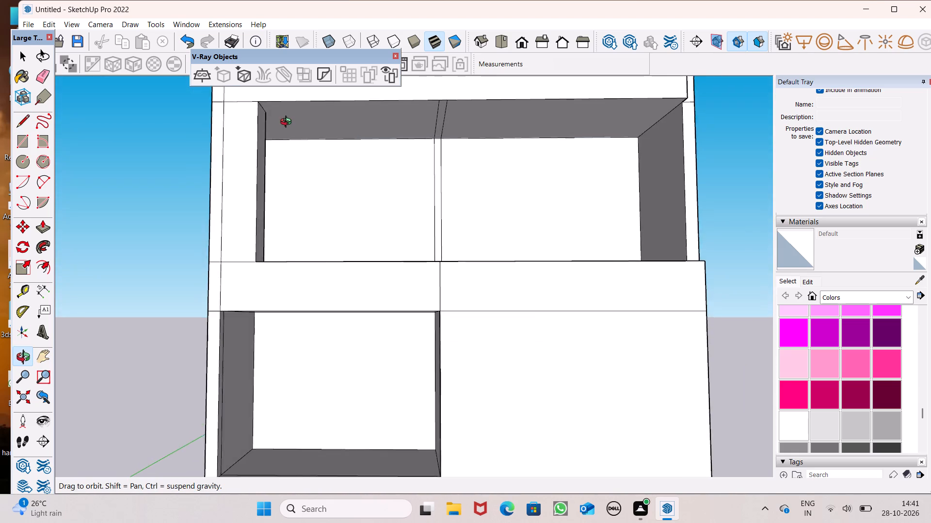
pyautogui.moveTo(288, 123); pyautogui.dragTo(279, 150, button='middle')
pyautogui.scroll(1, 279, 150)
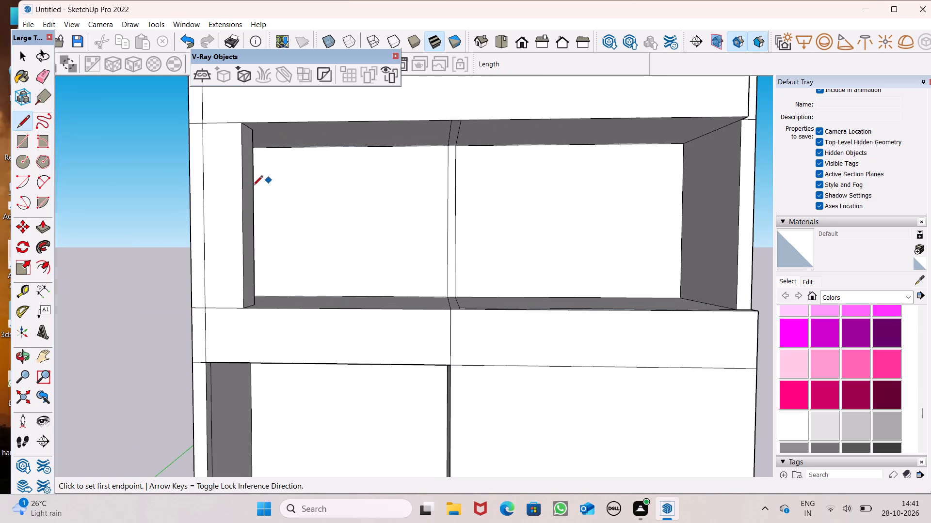
# Push/Pull the terrace roof's underside down about 6" over the bay with the corner pillar.
pyautogui.click(49, 216)
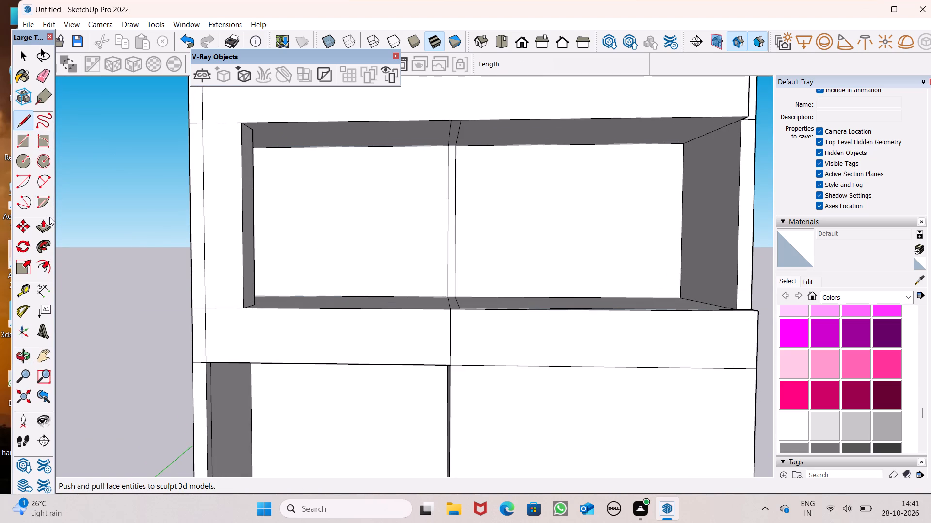
pyautogui.moveTo(46, 222); pyautogui.dragTo(52, 222)
pyautogui.scroll(-1, 226, 190)
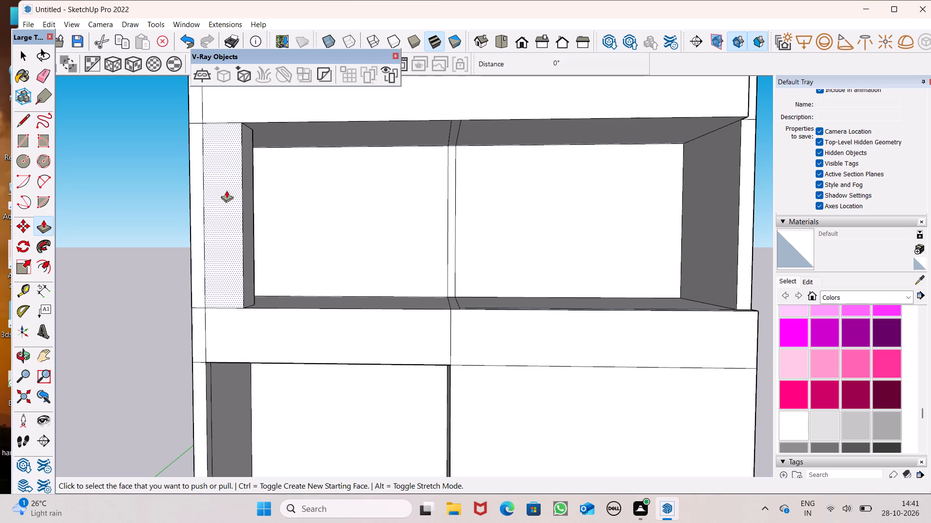
pyautogui.scroll(4, 238, 148)
pyautogui.moveTo(262, 127); pyautogui.dragTo(264, 139)
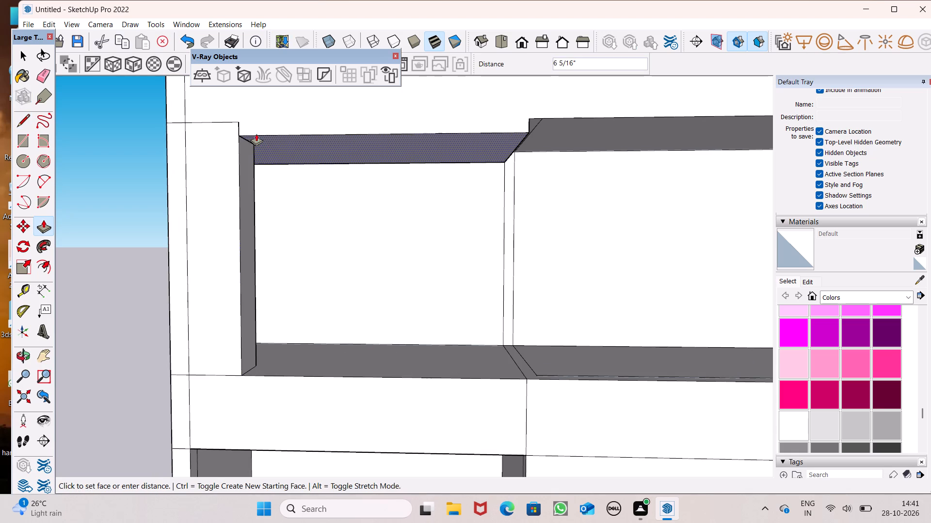
pyautogui.scroll(-7, 253, 134)
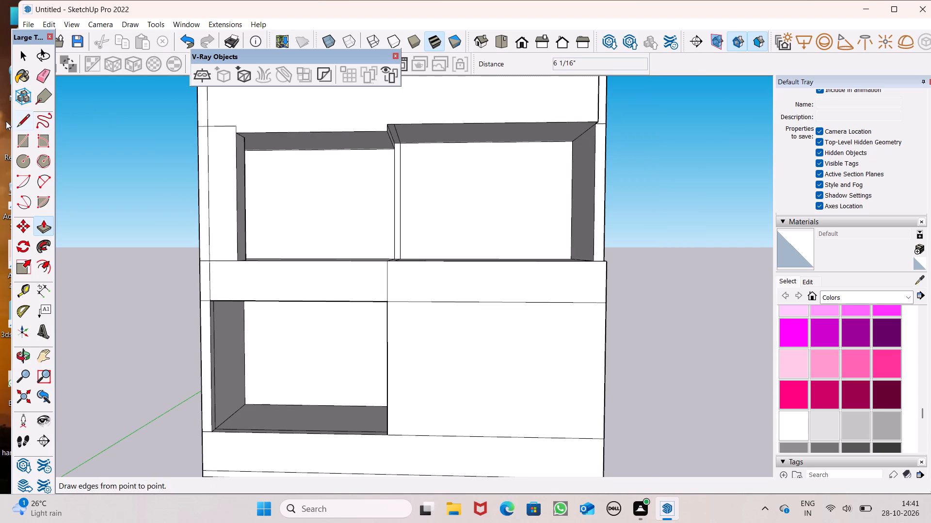
# Draw a vertical line up from the pillar's inner top corner and a 2' 1 5/8" horizontal line back to the side wall's inner edge line.
pyautogui.moveTo(19, 124); pyautogui.dragTo(25, 127)
pyautogui.scroll(-5, 144, 206)
pyautogui.scroll(6, 157, 148)
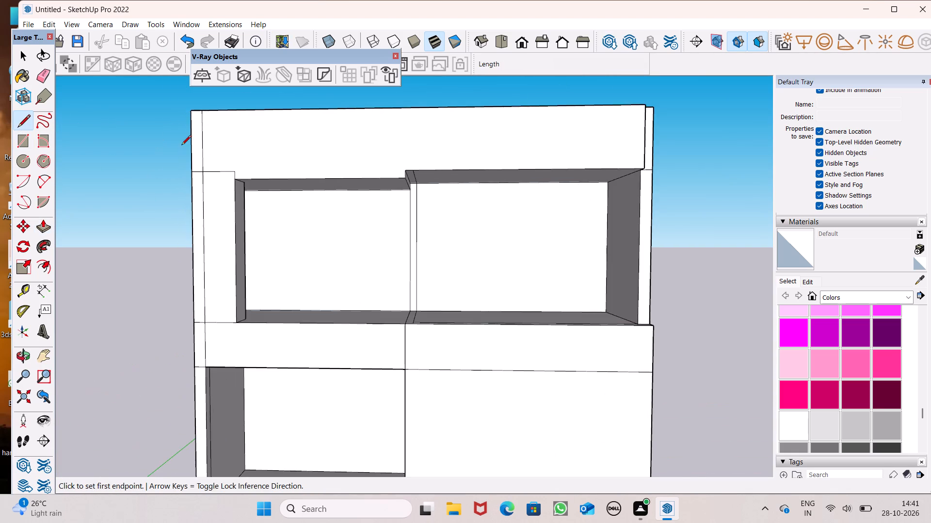
pyautogui.scroll(6, 211, 137)
pyautogui.scroll(4, 253, 187)
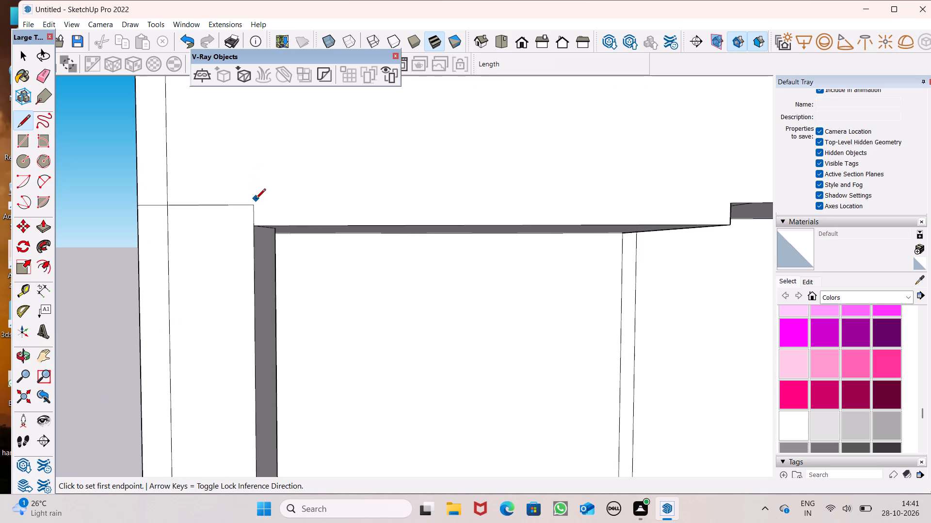
pyautogui.click(256, 203)
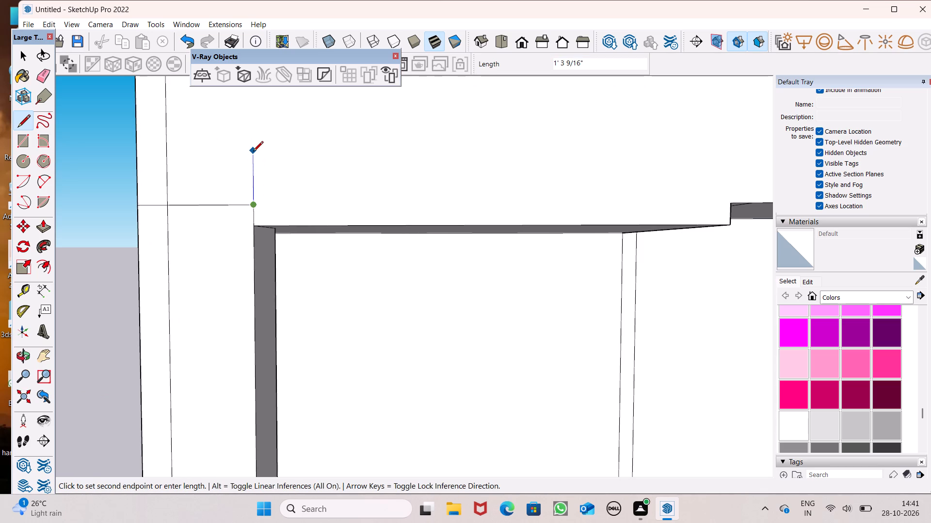
pyautogui.click(253, 160)
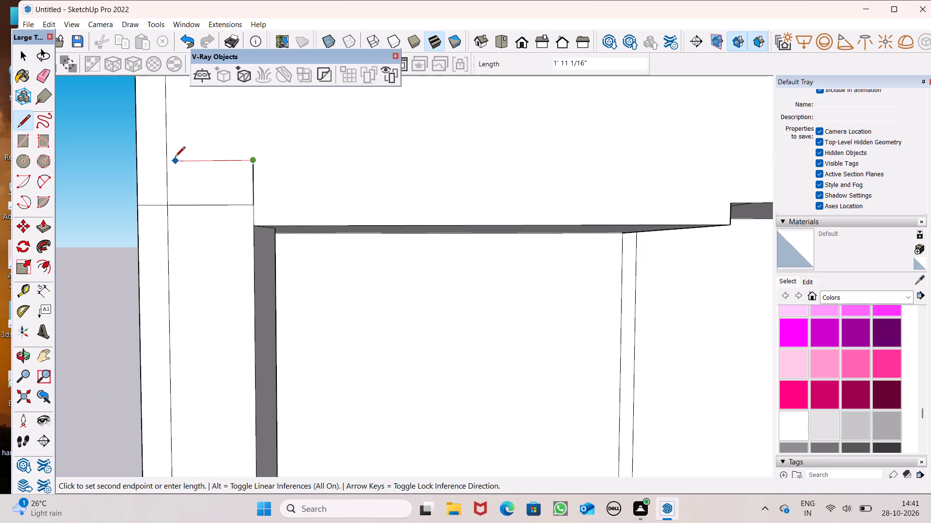
pyautogui.click(164, 156)
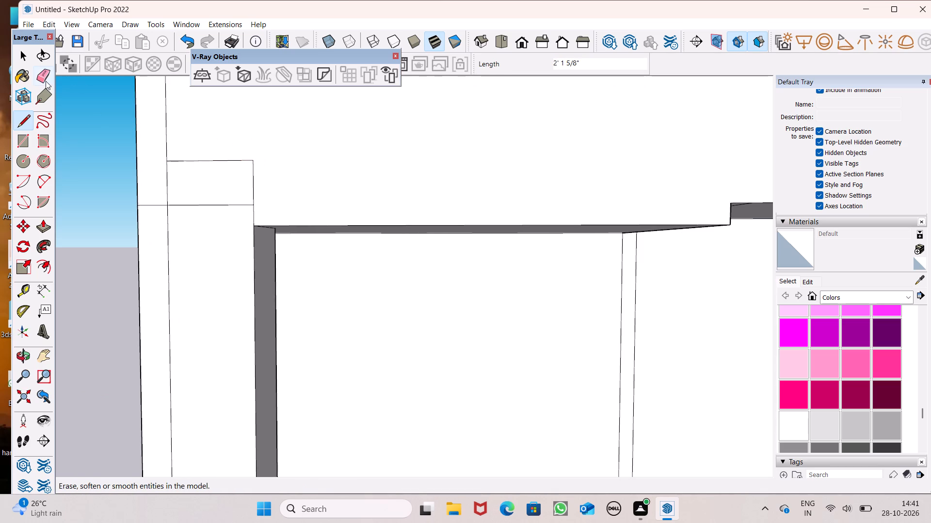
# Erase the old line across the pillar's top and its short continuation across the side wall's front end.
pyautogui.click(46, 81)
pyautogui.moveTo(201, 193); pyautogui.dragTo(198, 210)
pyautogui.scroll(-7, 139, 193)
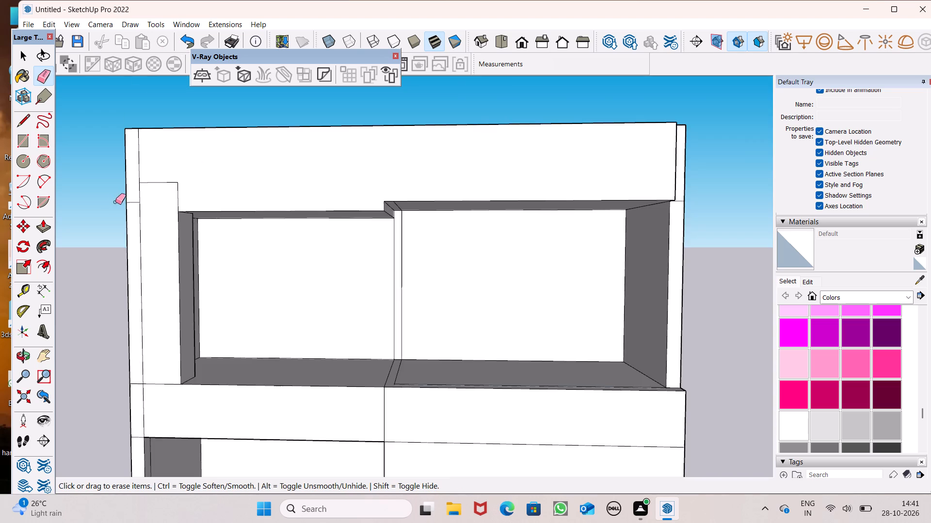
pyautogui.scroll(6, 131, 208)
pyautogui.click(132, 199)
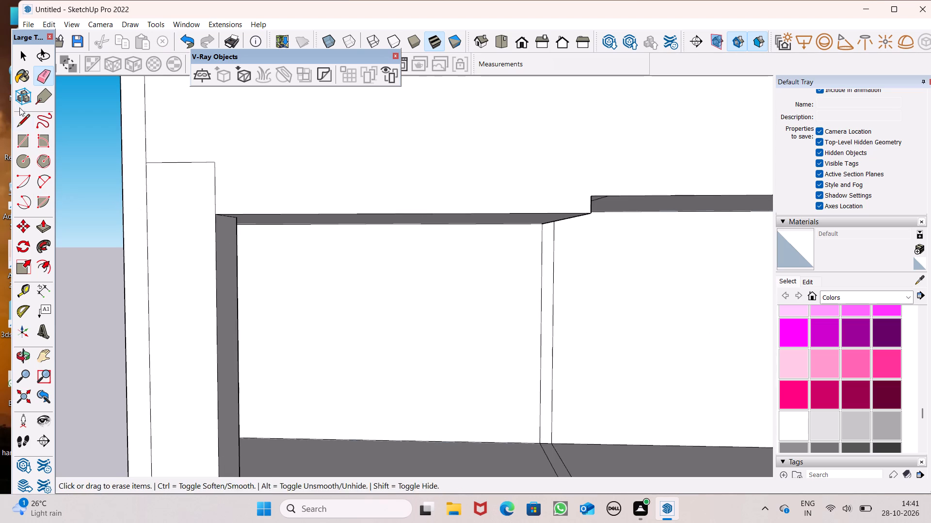
# Draw a horizontal line from the raised pillar outline's top corner across the roof band to above the ceiling step between the bays.
pyautogui.click(28, 121)
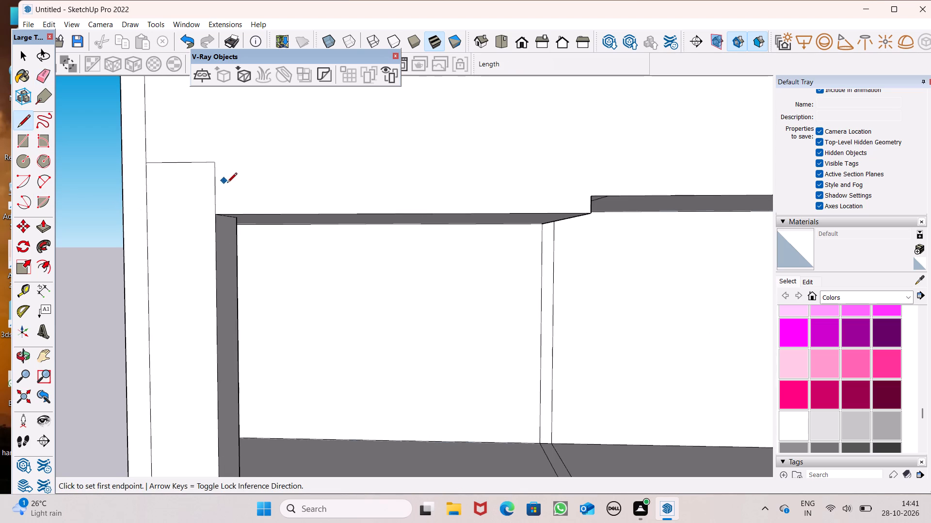
pyautogui.scroll(-7, 238, 202)
pyautogui.scroll(6, 340, 180)
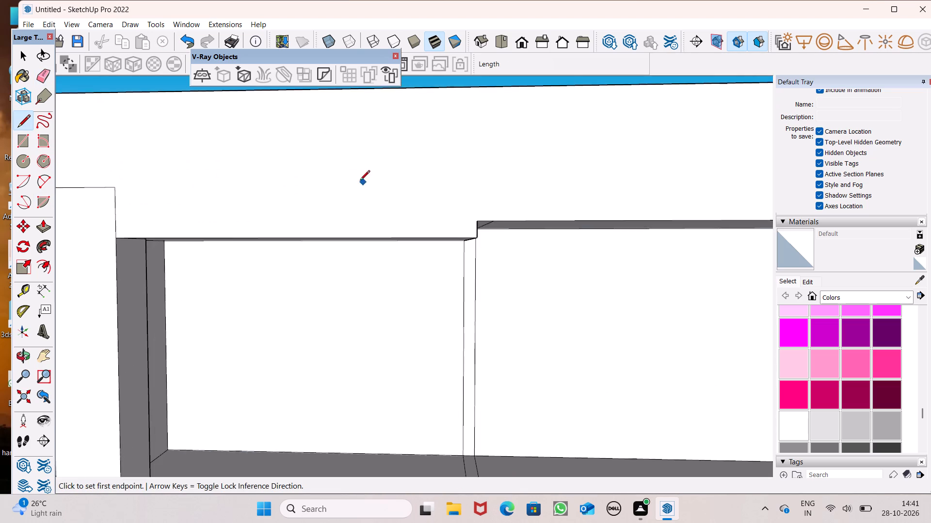
pyautogui.scroll(-3, 344, 185)
pyautogui.moveTo(366, 192); pyautogui.dragTo(323, 222, button='middle')
pyautogui.scroll(3, 310, 192)
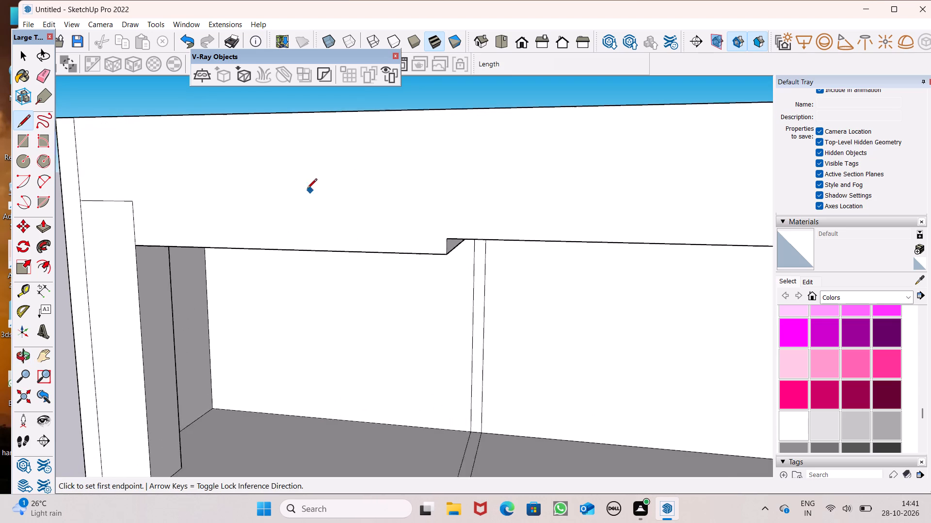
pyautogui.moveTo(117, 204); pyautogui.dragTo(128, 207)
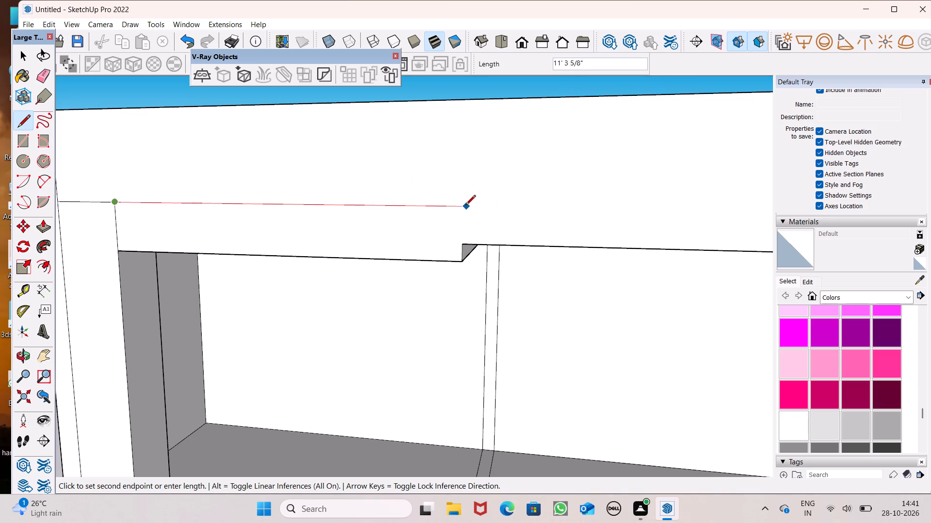
pyautogui.moveTo(457, 213); pyautogui.dragTo(473, 188, button='middle')
pyautogui.scroll(2, 471, 190)
pyautogui.click(471, 186)
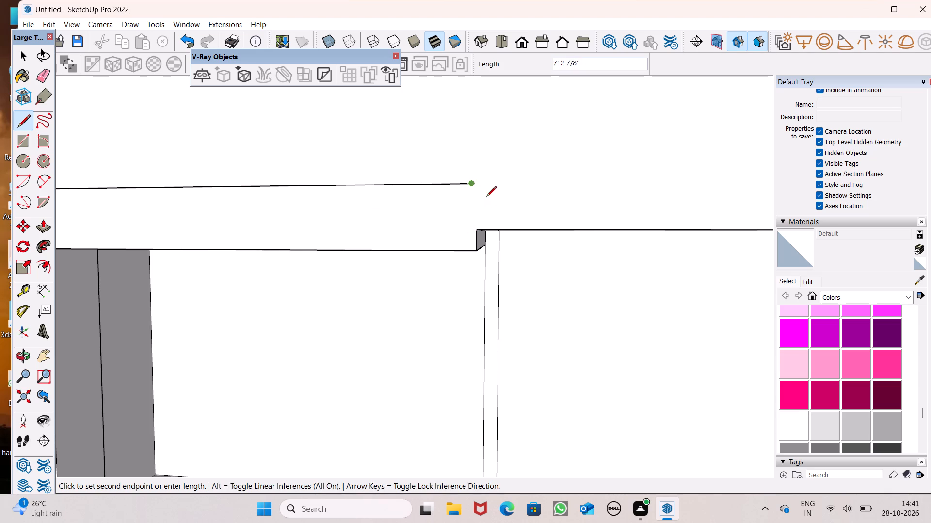
pyautogui.press('space')
# Erase the ceiling line beside the step between the two terrace bays, in line with the back wall's dividing strip.
pyautogui.scroll(-1, 562, 229)
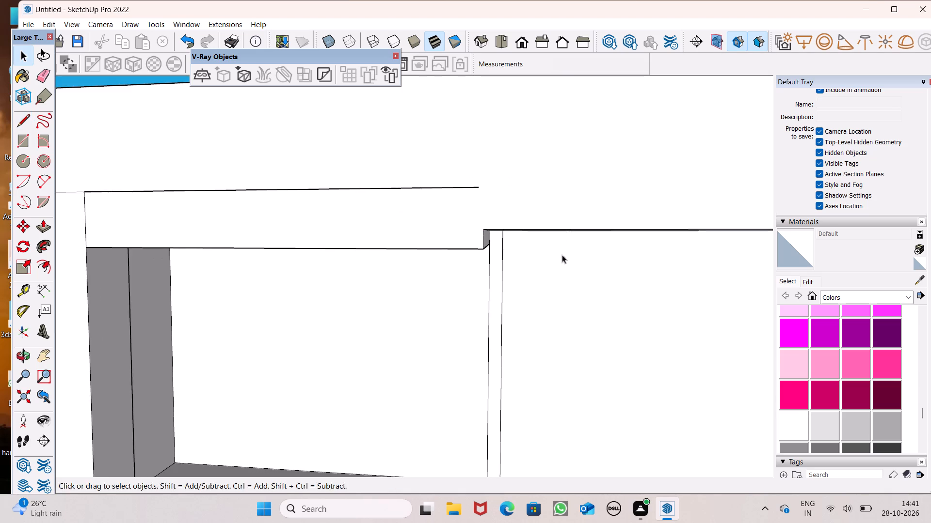
pyautogui.moveTo(562, 253); pyautogui.dragTo(552, 215, button='middle')
pyautogui.scroll(-3, 511, 232)
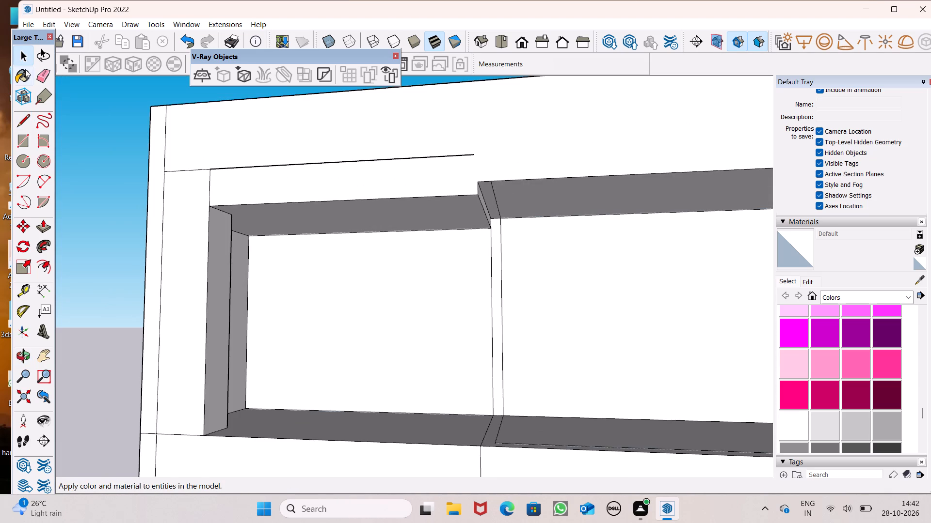
pyautogui.click(47, 69)
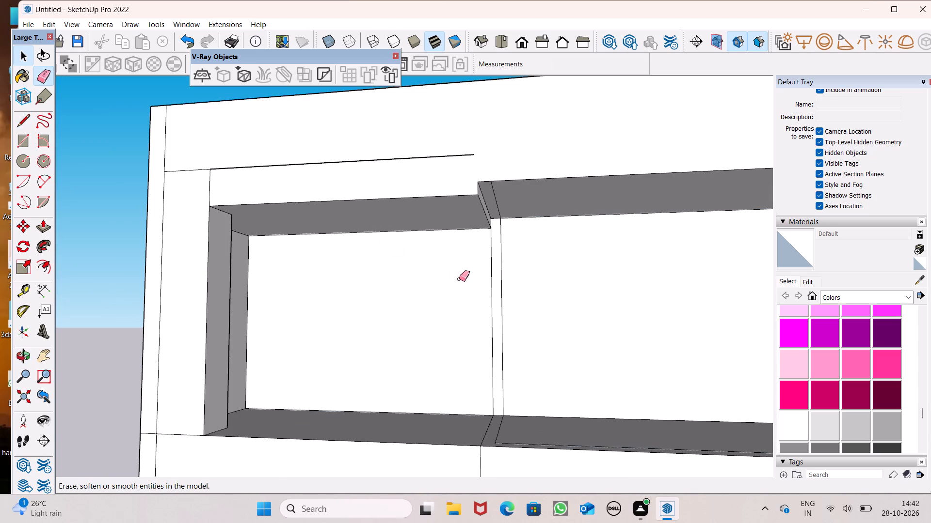
pyautogui.scroll(-2, 449, 276)
pyautogui.moveTo(539, 280); pyautogui.dragTo(540, 244, button='middle')
pyautogui.scroll(5, 497, 205)
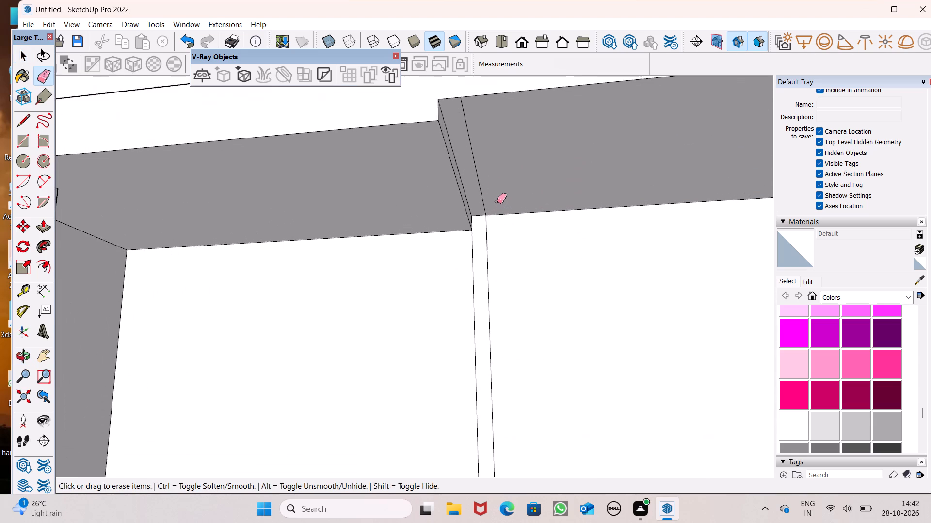
pyautogui.scroll(2, 497, 201)
pyautogui.scroll(1, 444, 158)
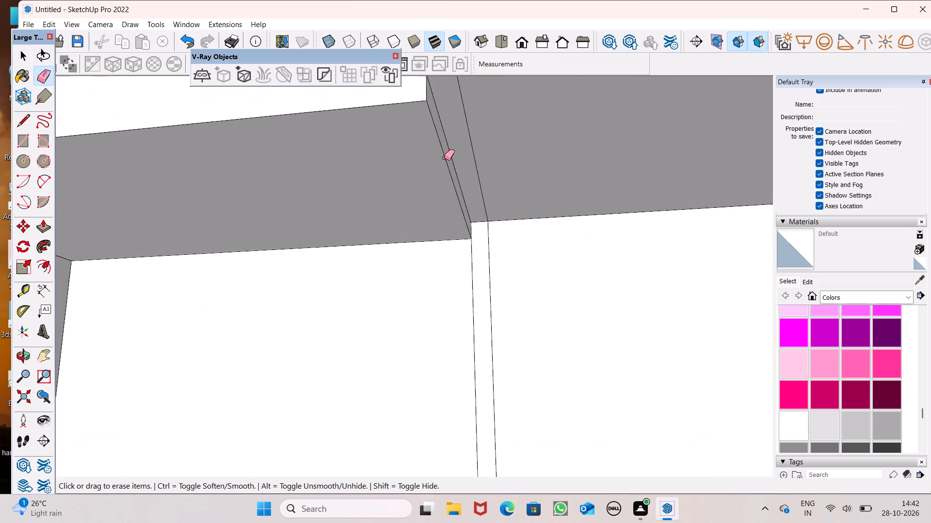
pyautogui.scroll(3, 458, 142)
pyautogui.moveTo(465, 127); pyautogui.dragTo(472, 122)
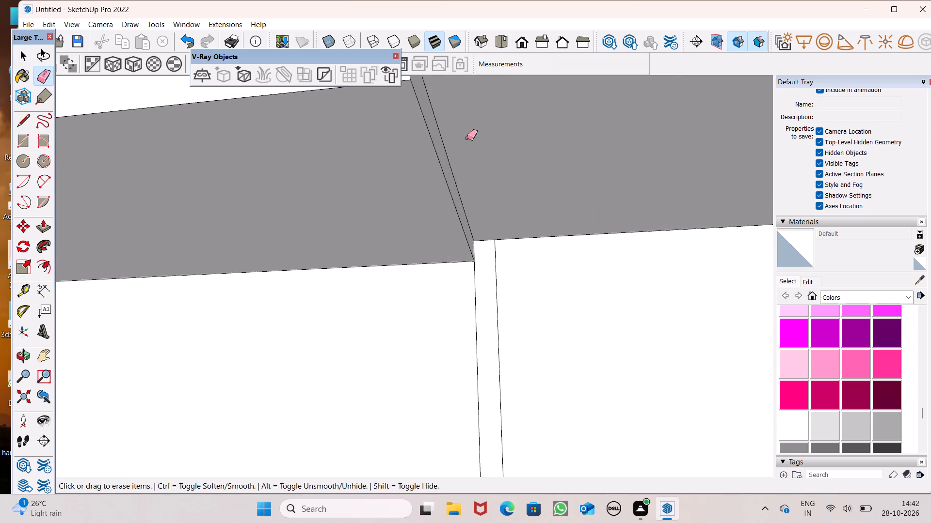
# Erase the two vertical lines of the dividing strip on the upper terrace's back wall.
pyautogui.scroll(-1, 491, 215)
pyautogui.click(491, 258)
pyautogui.click(491, 259)
pyautogui.moveTo(489, 276); pyautogui.dragTo(471, 285)
pyautogui.scroll(-8, 469, 270)
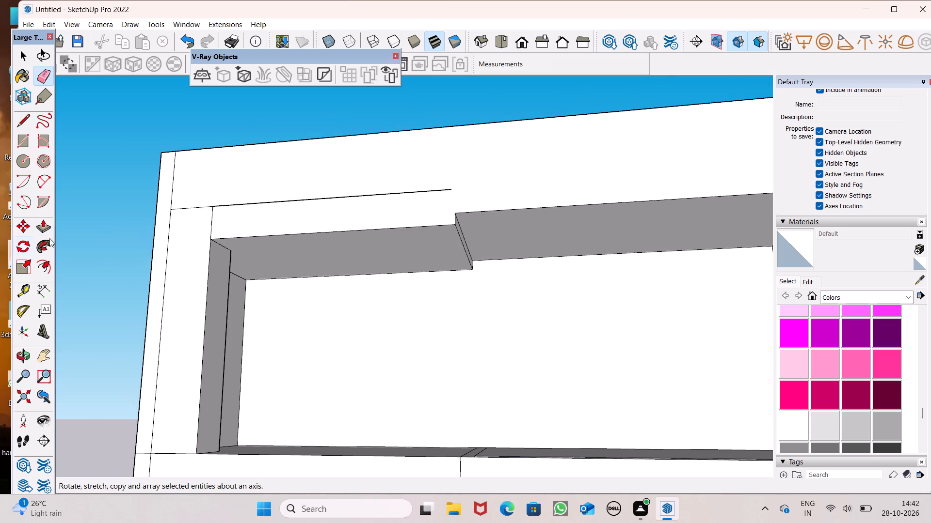
# Push/Pull the higher terrace bay's ceiling down 6 1/16" so it is flush with the lower bay's ceiling.
pyautogui.click(48, 232)
pyautogui.moveTo(477, 231); pyautogui.dragTo(438, 227)
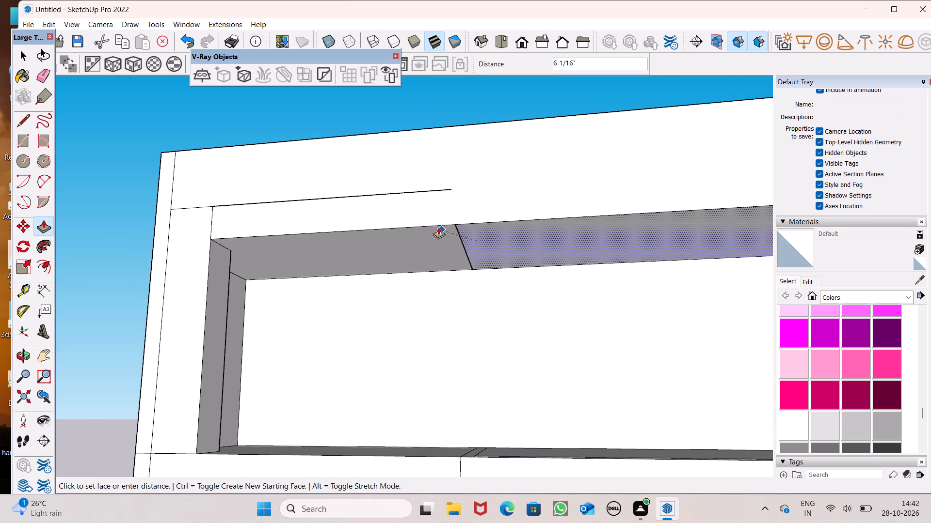
pyautogui.moveTo(438, 227); pyautogui.dragTo(439, 228)
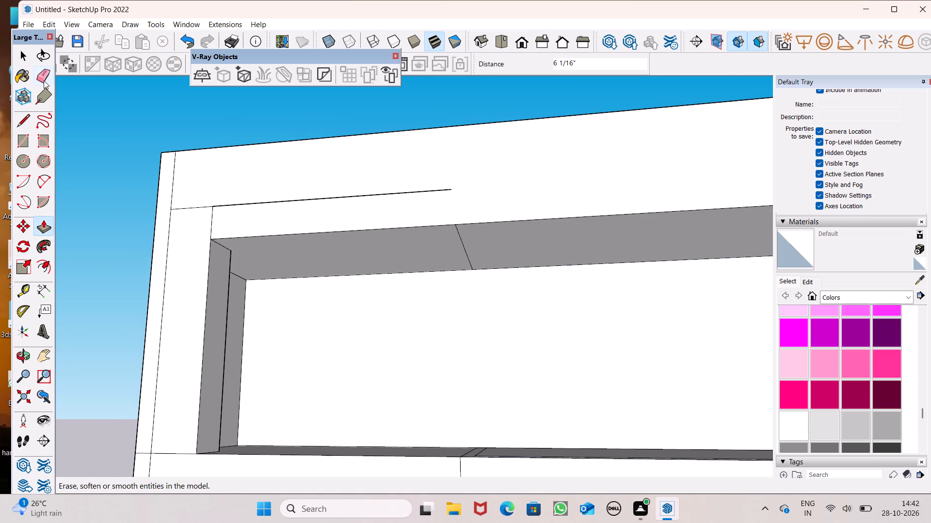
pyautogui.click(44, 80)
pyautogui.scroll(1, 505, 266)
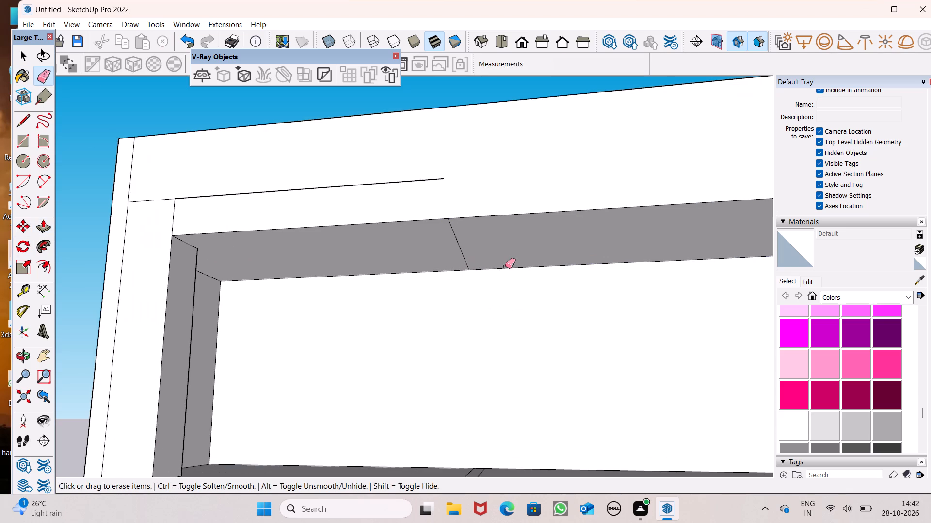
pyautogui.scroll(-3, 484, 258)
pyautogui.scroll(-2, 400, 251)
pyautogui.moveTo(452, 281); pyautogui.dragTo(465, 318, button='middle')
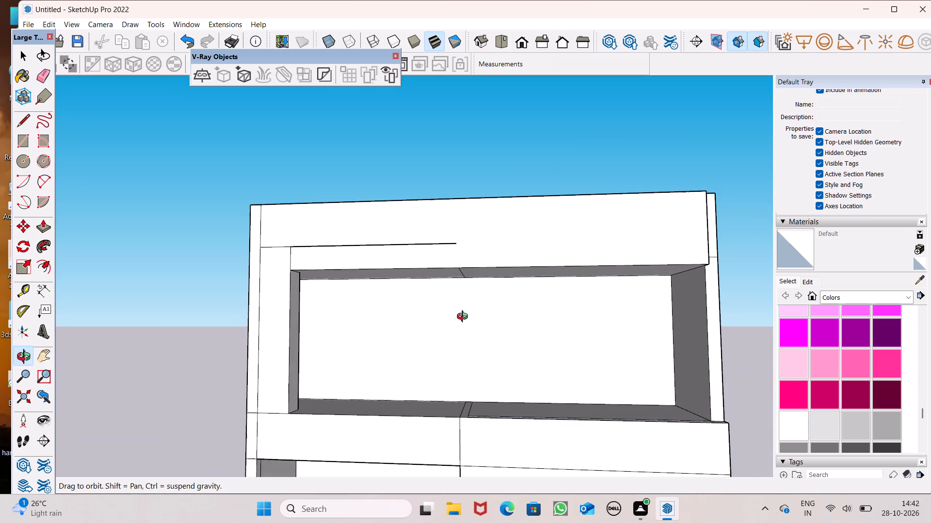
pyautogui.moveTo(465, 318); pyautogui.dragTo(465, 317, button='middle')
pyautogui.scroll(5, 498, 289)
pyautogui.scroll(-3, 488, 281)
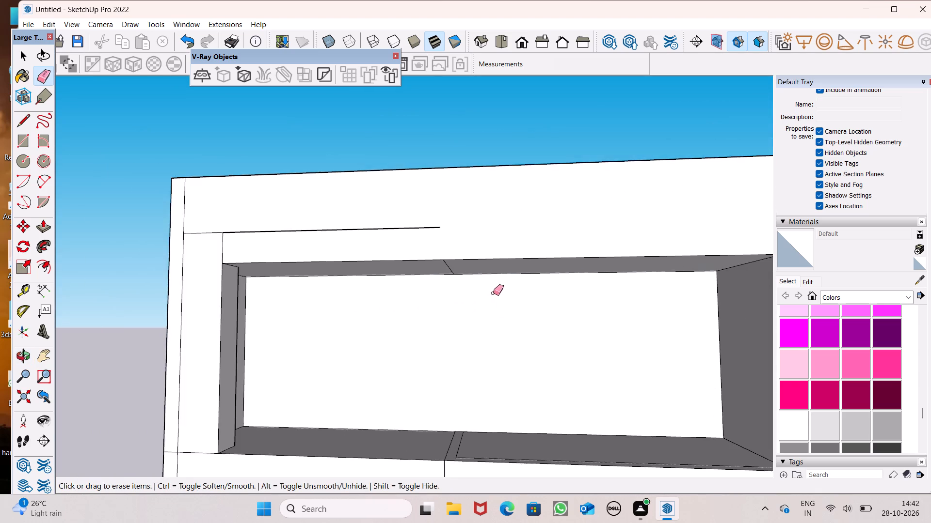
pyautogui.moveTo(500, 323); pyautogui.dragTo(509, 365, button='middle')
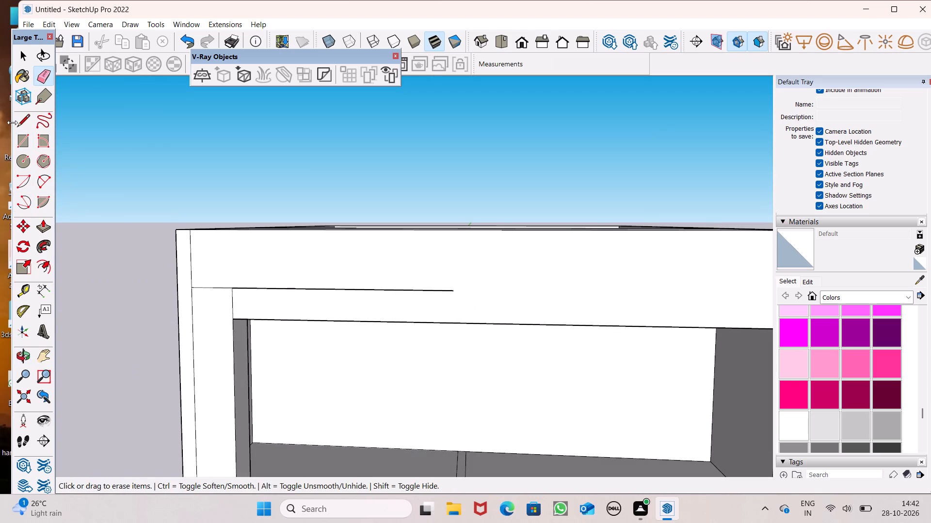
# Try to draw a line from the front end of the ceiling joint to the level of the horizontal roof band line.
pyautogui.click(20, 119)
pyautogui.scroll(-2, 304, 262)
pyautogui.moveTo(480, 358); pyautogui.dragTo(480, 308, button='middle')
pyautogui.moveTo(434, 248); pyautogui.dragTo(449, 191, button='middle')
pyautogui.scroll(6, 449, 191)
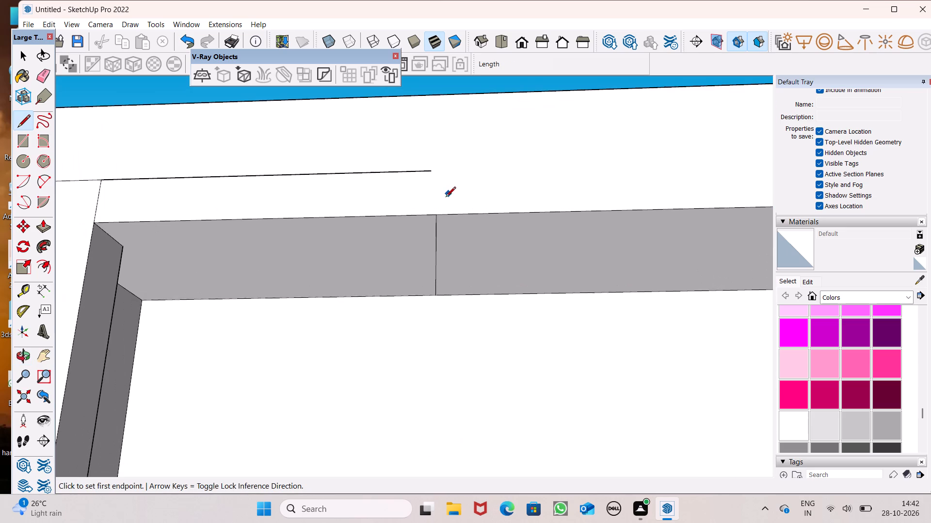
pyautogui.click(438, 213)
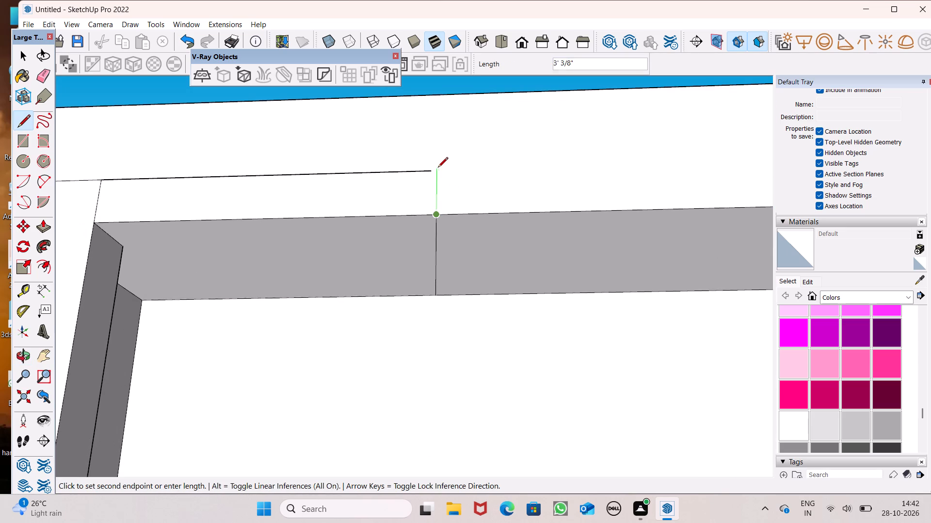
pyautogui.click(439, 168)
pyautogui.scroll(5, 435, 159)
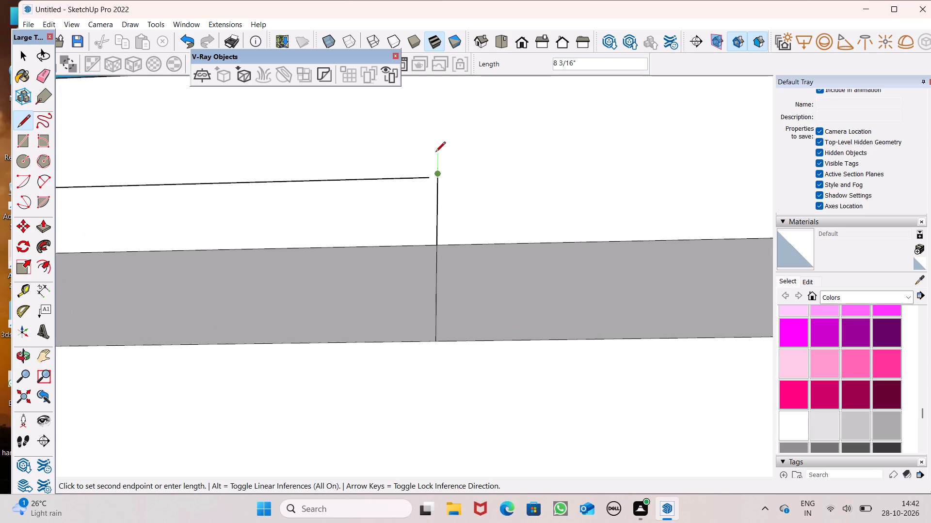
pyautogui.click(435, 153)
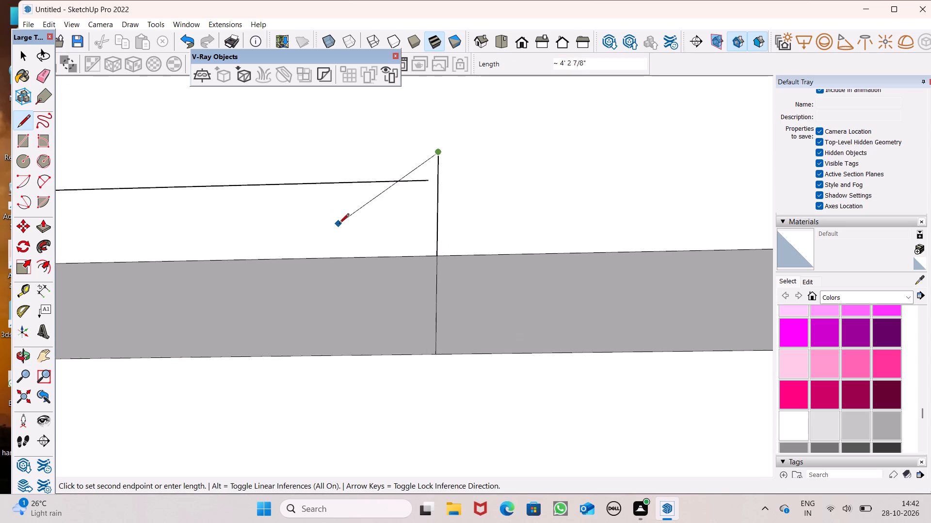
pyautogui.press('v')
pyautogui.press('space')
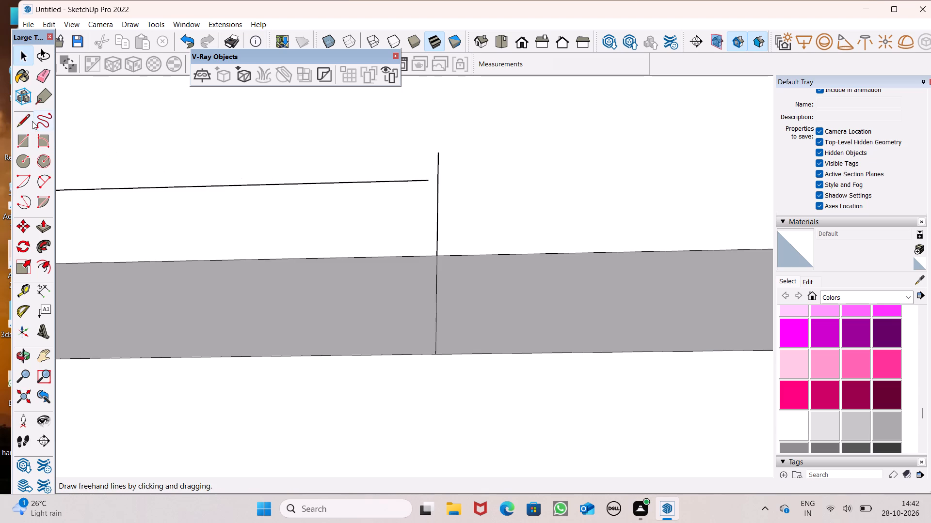
# Draw a vertical line about 1' 4" up the roof band from the ceiling joint's front end, past the horizontal line's level.
pyautogui.click(14, 124)
pyautogui.scroll(4, 465, 219)
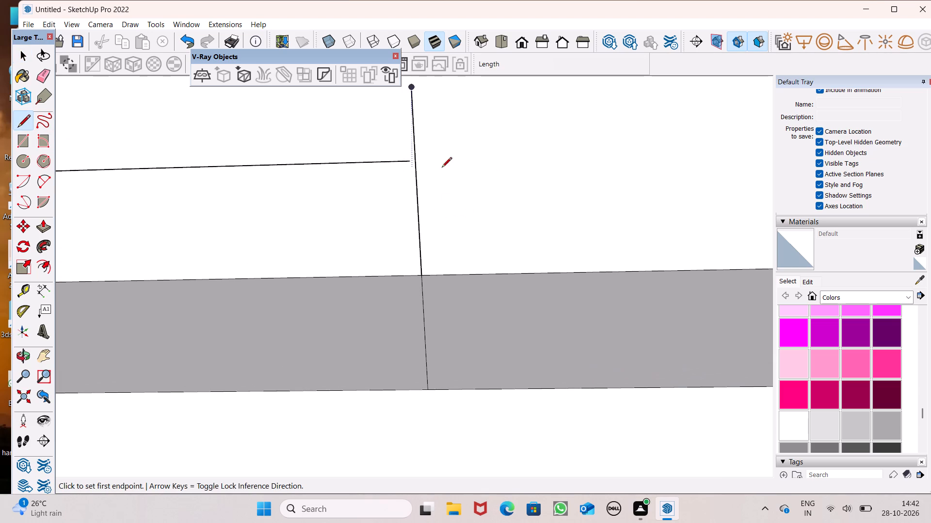
pyautogui.scroll(-7, 496, 197)
pyautogui.scroll(-9, 505, 257)
pyautogui.moveTo(515, 256); pyautogui.dragTo(491, 358, button='middle')
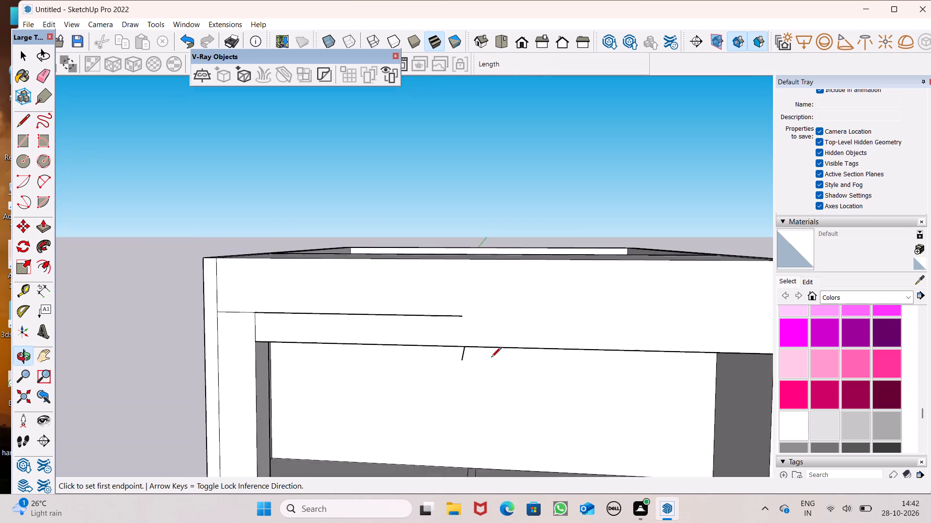
pyautogui.moveTo(491, 358); pyautogui.dragTo(493, 358, button='middle')
pyautogui.scroll(6, 463, 346)
pyautogui.click(465, 347)
pyautogui.scroll(2, 467, 313)
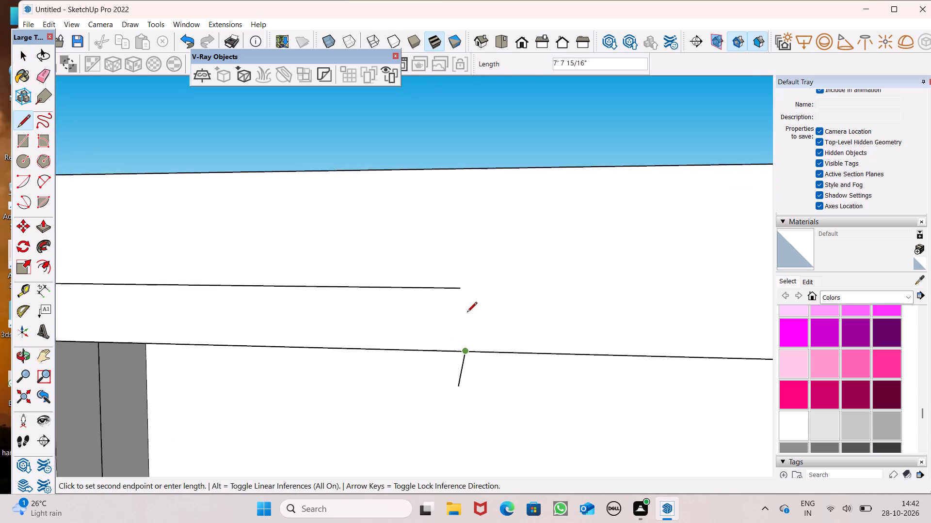
pyautogui.scroll(2, 467, 313)
pyautogui.click(474, 256)
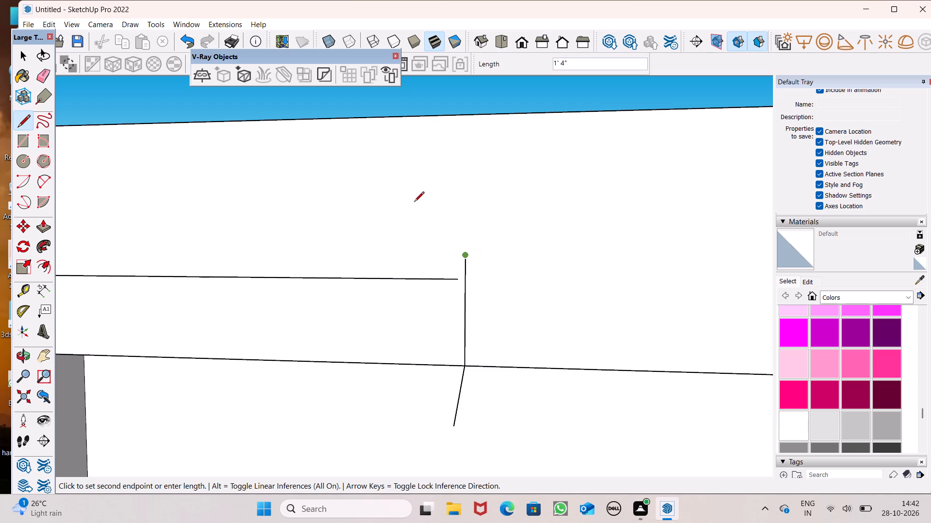
pyautogui.write('b')
pyautogui.press('space')
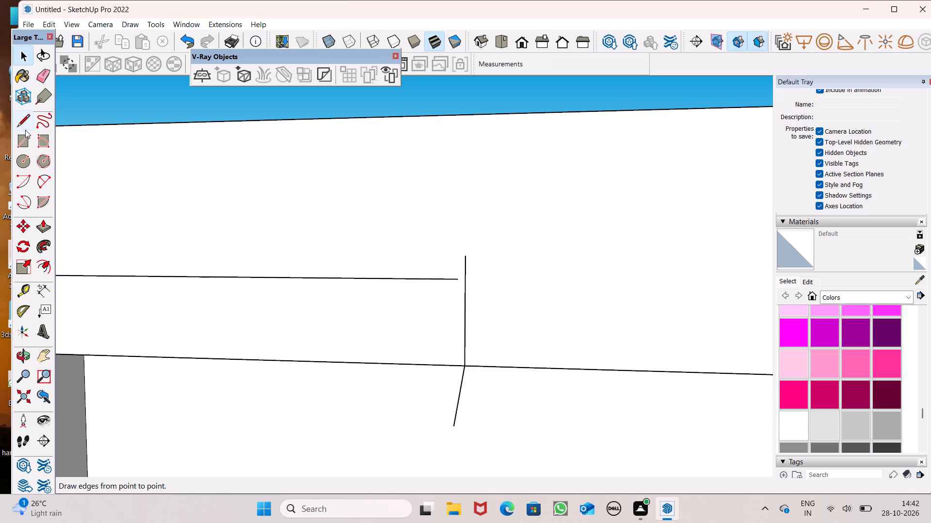
# Extend the roof band's horizontal line from its free end across the new vertical line.
pyautogui.click(25, 127)
pyautogui.scroll(6, 482, 273)
pyautogui.scroll(4, 409, 291)
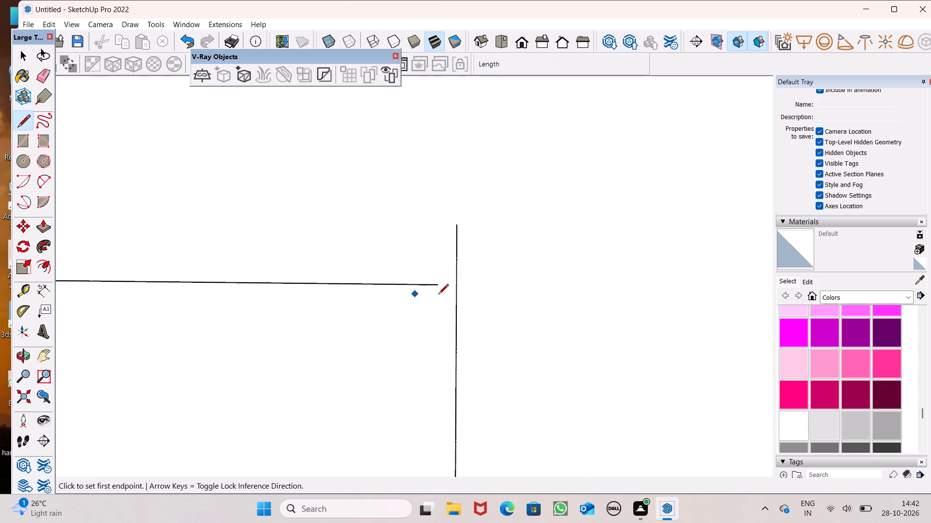
pyautogui.moveTo(439, 286); pyautogui.dragTo(448, 287)
pyautogui.click(502, 284)
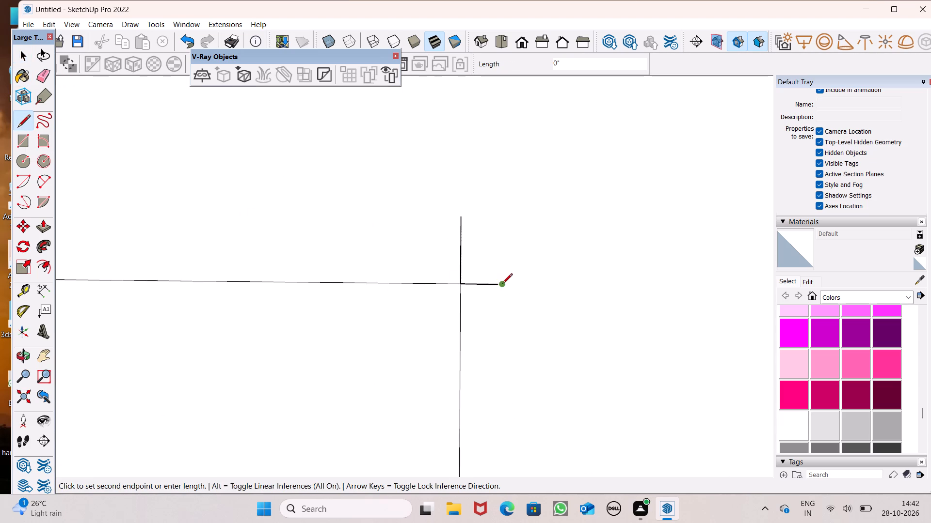
pyautogui.press('space')
# Erase the overshooting ends of the vertical and horizontal lines beyond their crossing on the roof band.
pyautogui.click(40, 78)
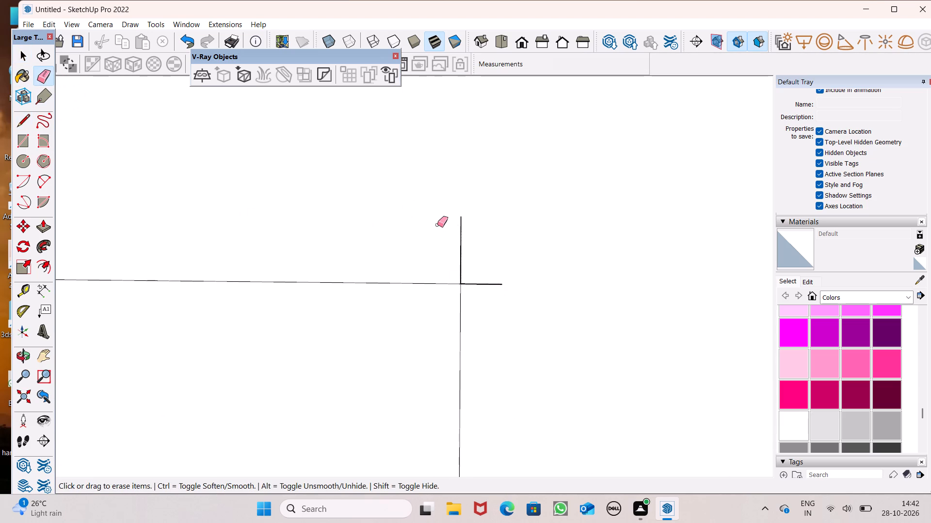
pyautogui.moveTo(461, 238); pyautogui.dragTo(485, 293)
pyautogui.scroll(-13, 458, 214)
# Erase the stray line projecting forward from the ceiling joint, keeping the beam's horizontal outline on the roof band.
pyautogui.moveTo(490, 335); pyautogui.dragTo(384, 277, button='middle')
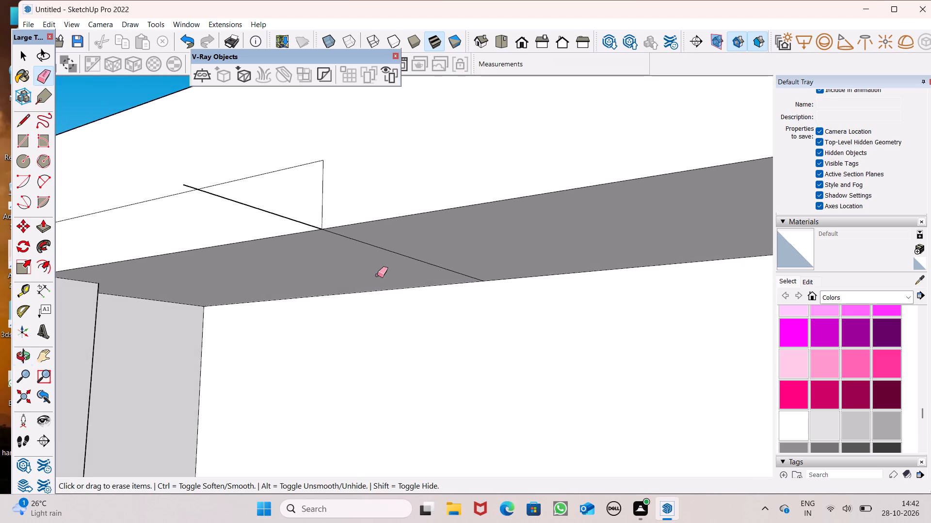
pyautogui.moveTo(305, 219); pyautogui.dragTo(299, 226)
pyautogui.scroll(-3, 332, 177)
pyautogui.scroll(5, 251, 191)
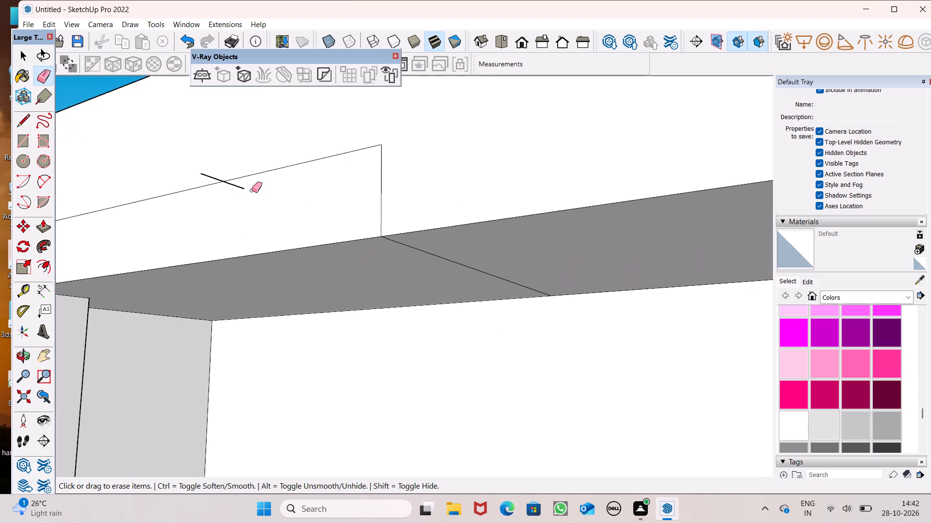
pyautogui.moveTo(233, 180); pyautogui.dragTo(226, 186)
pyautogui.hotkey('ctrl', 'z')
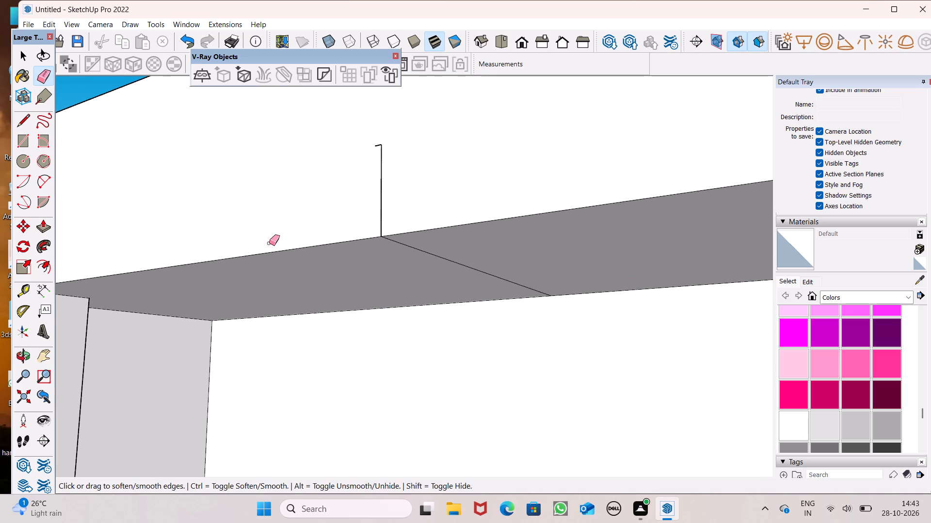
pyautogui.moveTo(203, 175); pyautogui.dragTo(209, 168)
pyautogui.scroll(-6, 219, 162)
# Draw a 15' 3 3/16" horizontal line from the beam outline's top corner above the ceiling joint to the roof band's far edge.
pyautogui.moveTo(265, 253); pyautogui.dragTo(392, 263, button='middle')
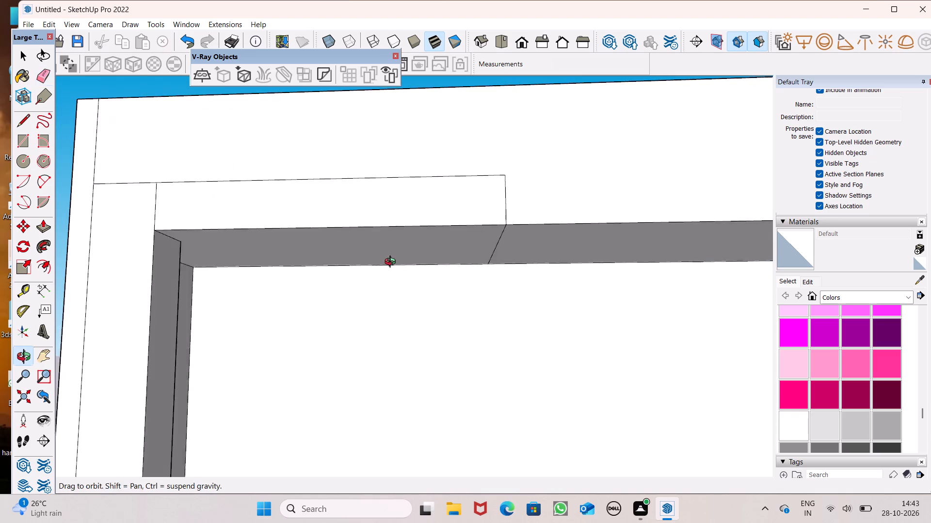
pyautogui.moveTo(392, 263); pyautogui.dragTo(399, 263, button='middle')
pyautogui.scroll(-9, 339, 200)
pyautogui.scroll(-6, 263, 212)
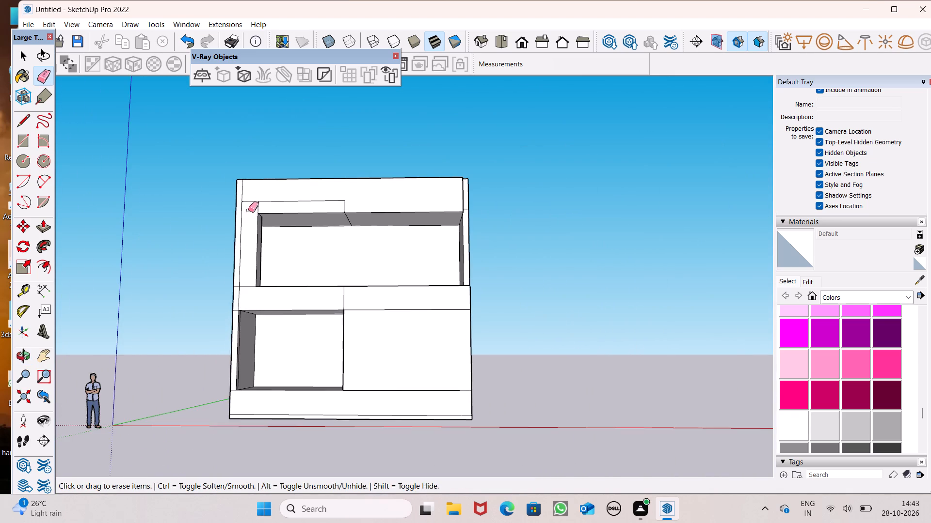
pyautogui.scroll(-1, 235, 208)
pyautogui.moveTo(246, 215); pyautogui.dragTo(226, 292, button='middle')
pyautogui.scroll(7, 315, 263)
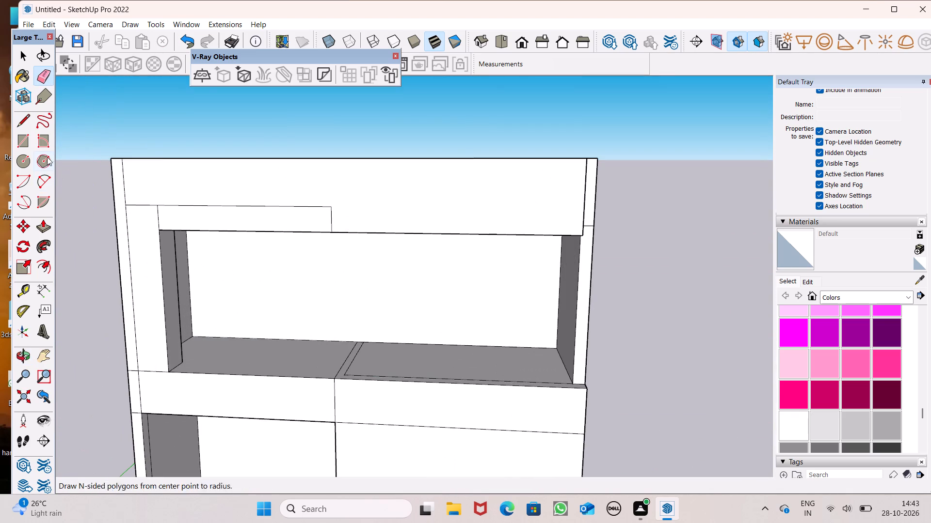
pyautogui.click(16, 117)
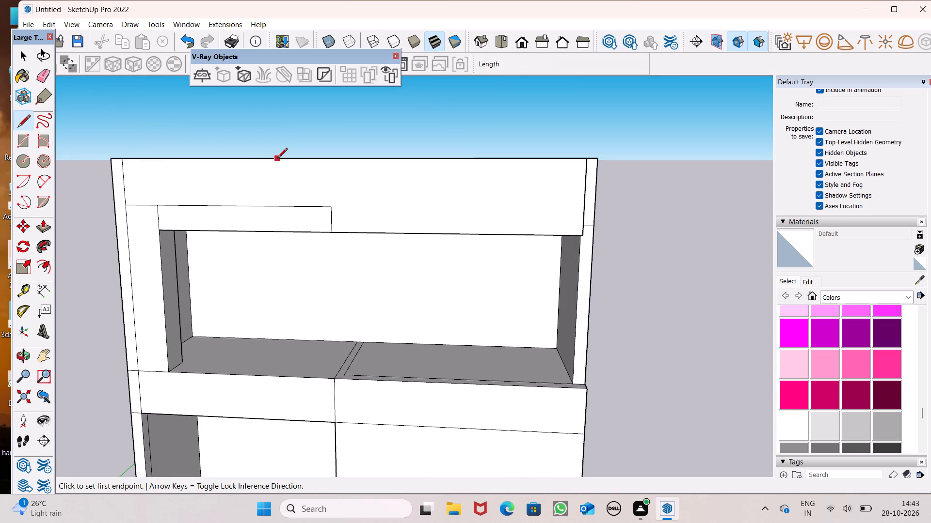
pyautogui.scroll(1, 303, 175)
pyautogui.scroll(-2, 438, 261)
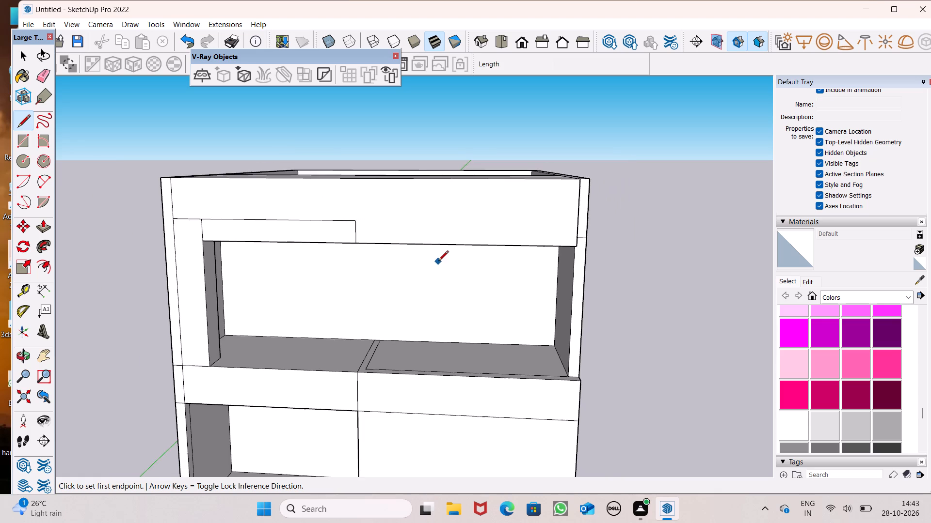
pyautogui.moveTo(444, 281); pyautogui.dragTo(451, 310, button='middle')
pyautogui.scroll(3, 436, 306)
pyautogui.moveTo(325, 223); pyautogui.dragTo(345, 223)
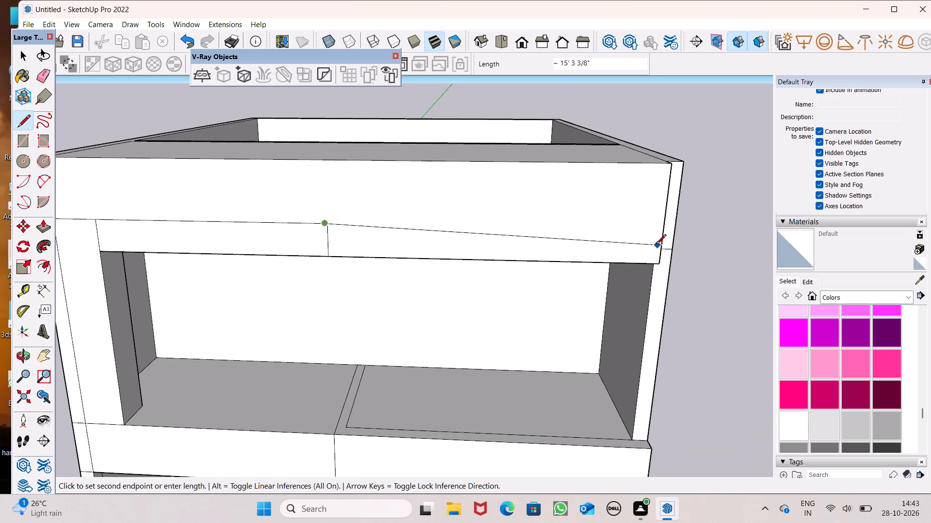
pyautogui.click(663, 230)
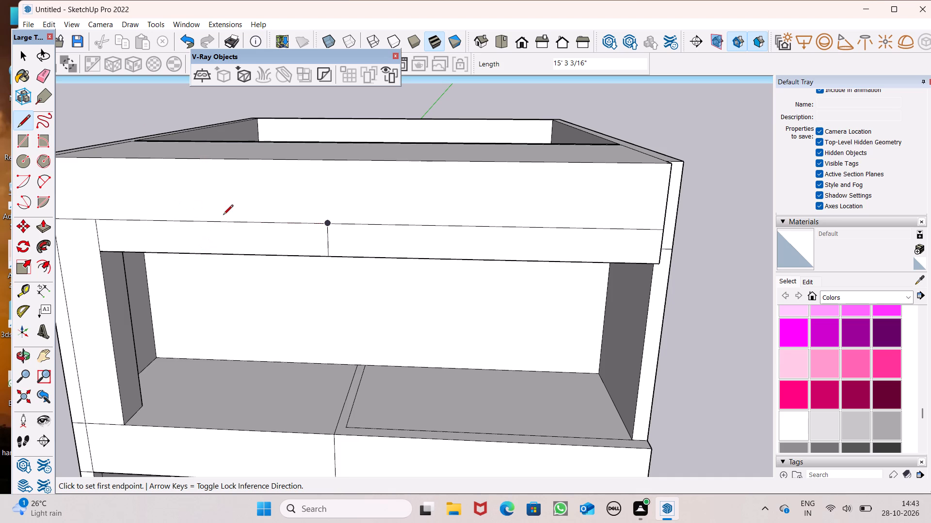
# Examine the building's front elevation and the beam outline across the upper terrace from above and below.
pyautogui.scroll(-2, 380, 216)
pyautogui.moveTo(391, 293); pyautogui.dragTo(397, 284, button='middle')
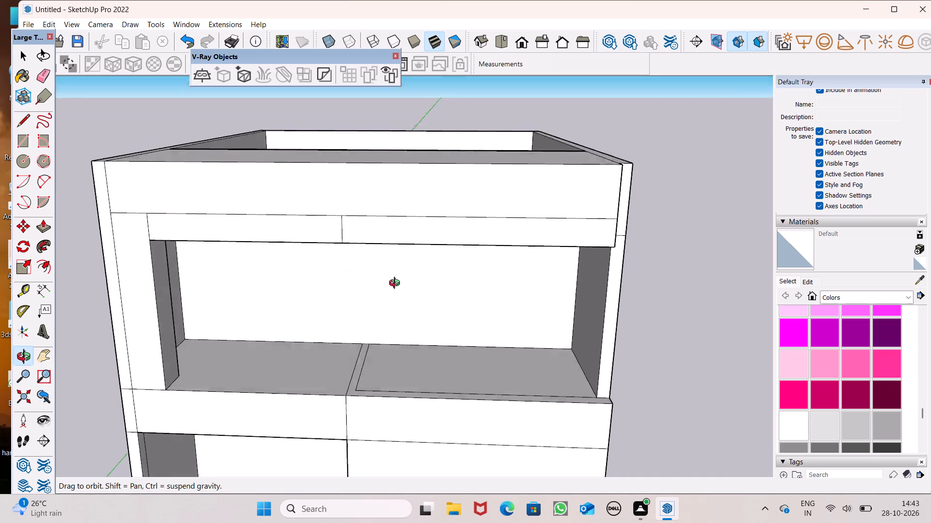
pyautogui.moveTo(397, 284); pyautogui.dragTo(421, 148, button='middle')
pyautogui.scroll(-3, 420, 146)
pyautogui.moveTo(399, 240); pyautogui.dragTo(407, 313, button='middle')
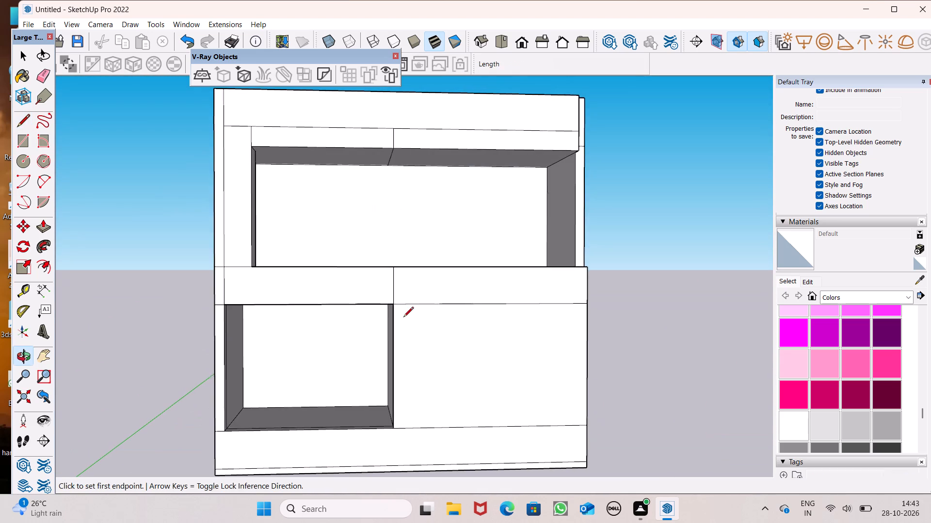
pyautogui.scroll(-2, 410, 246)
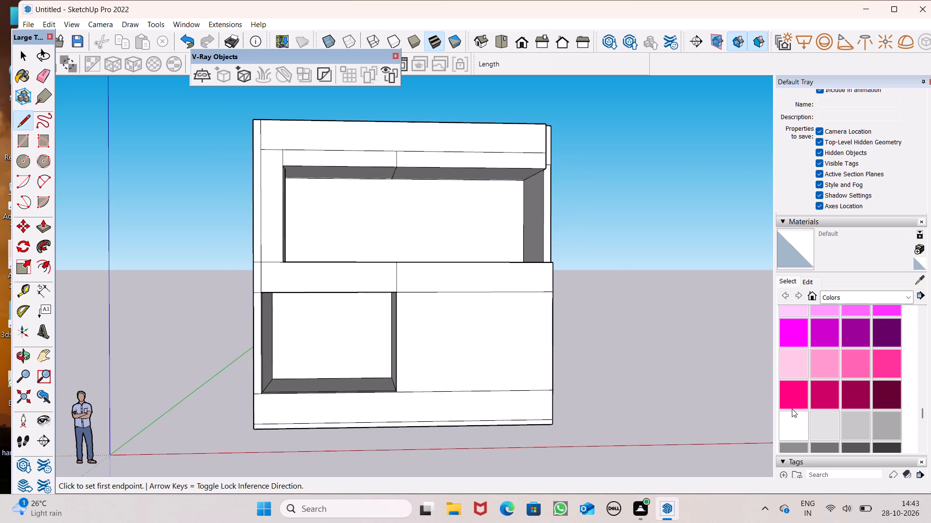
pyautogui.scroll(-2, 464, 233)
pyautogui.moveTo(487, 358); pyautogui.dragTo(485, 389, button='middle')
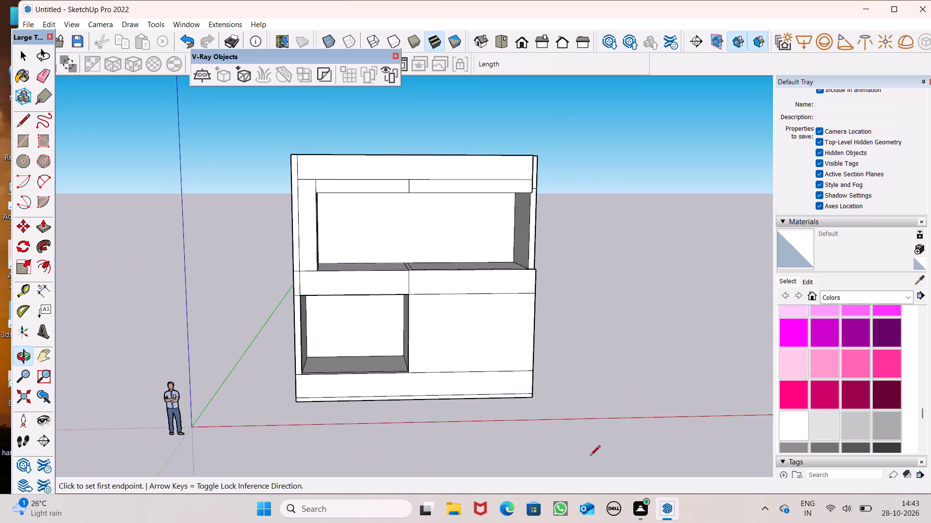
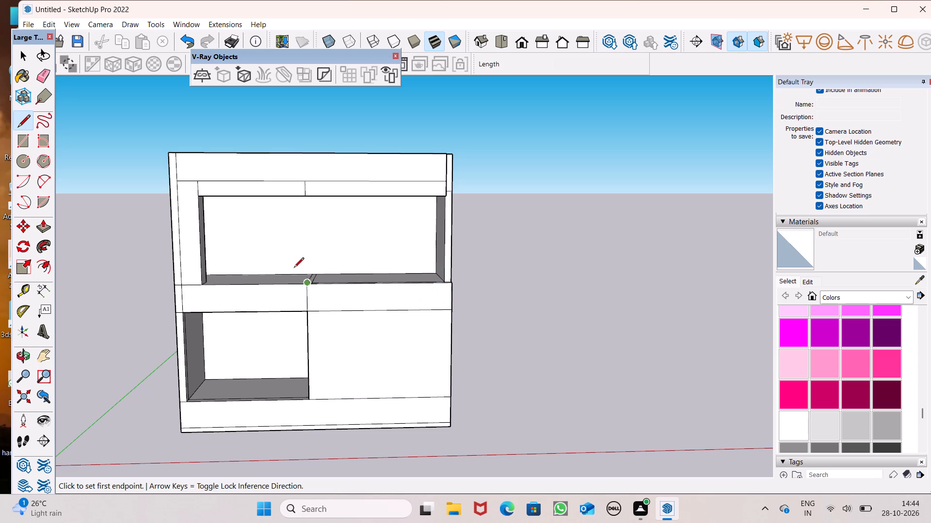
# Examine the cabinet's front, upper opening and side from several angles.
pyautogui.scroll(-4, 288, 262)
pyautogui.scroll(8, 279, 177)
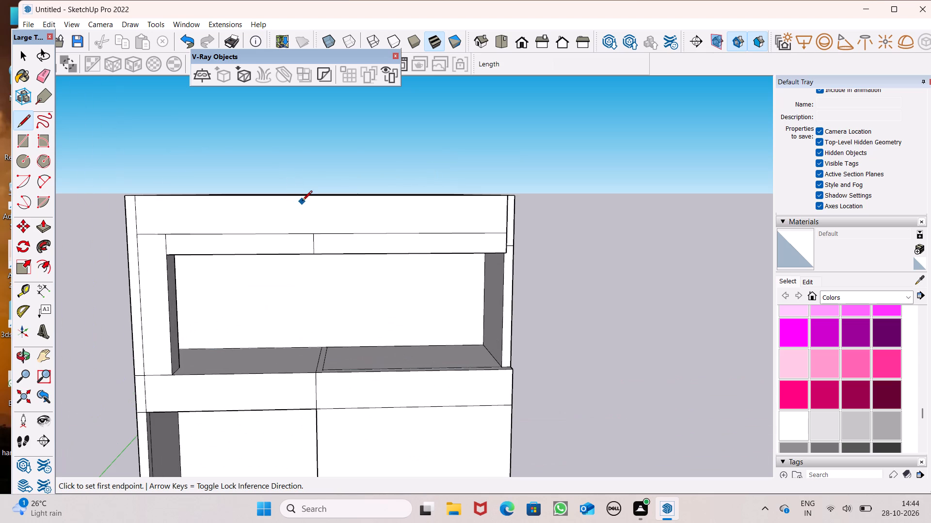
pyautogui.moveTo(382, 242); pyautogui.dragTo(248, 190, button='middle')
pyautogui.scroll(1, 252, 182)
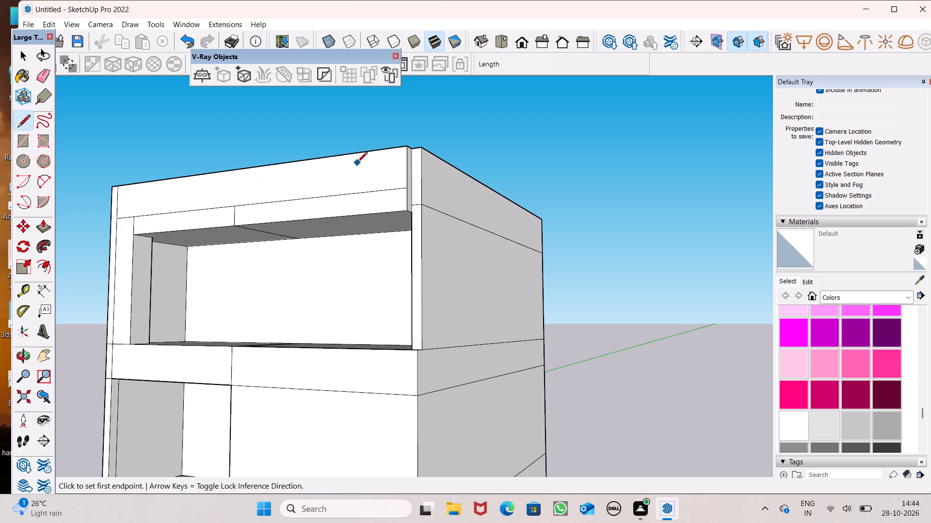
pyautogui.moveTo(350, 200); pyautogui.dragTo(407, 116, button='middle')
pyautogui.scroll(3, 395, 124)
pyautogui.scroll(-6, 426, 183)
pyautogui.scroll(1, 300, 153)
pyautogui.scroll(-1, 317, 174)
pyautogui.moveTo(342, 127); pyautogui.dragTo(342, 127, button='middle')
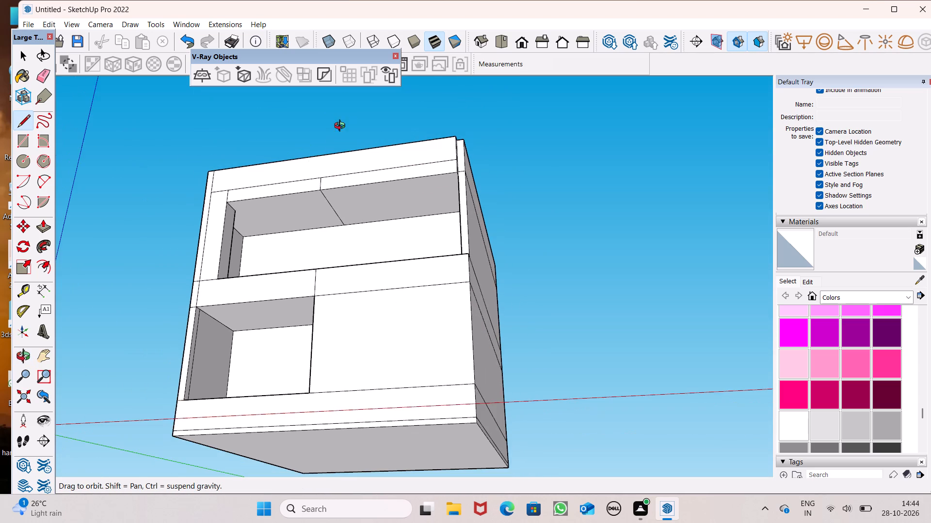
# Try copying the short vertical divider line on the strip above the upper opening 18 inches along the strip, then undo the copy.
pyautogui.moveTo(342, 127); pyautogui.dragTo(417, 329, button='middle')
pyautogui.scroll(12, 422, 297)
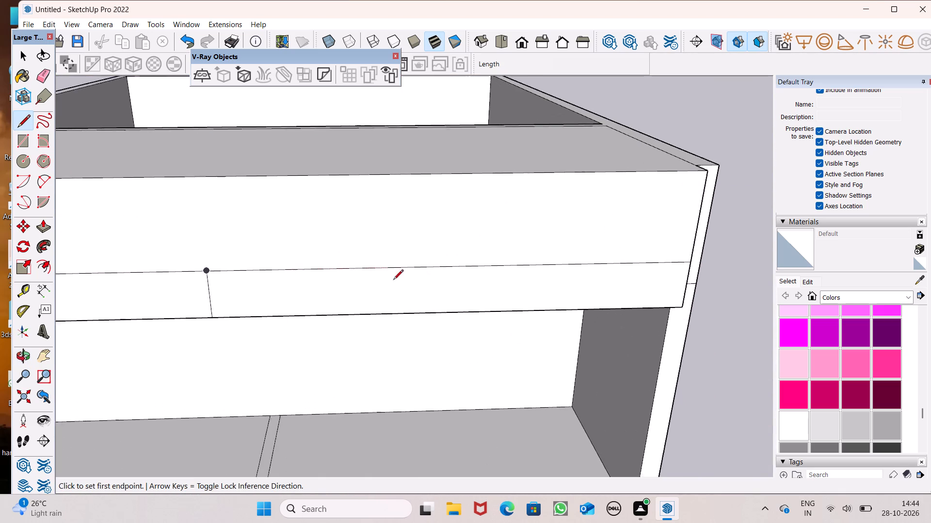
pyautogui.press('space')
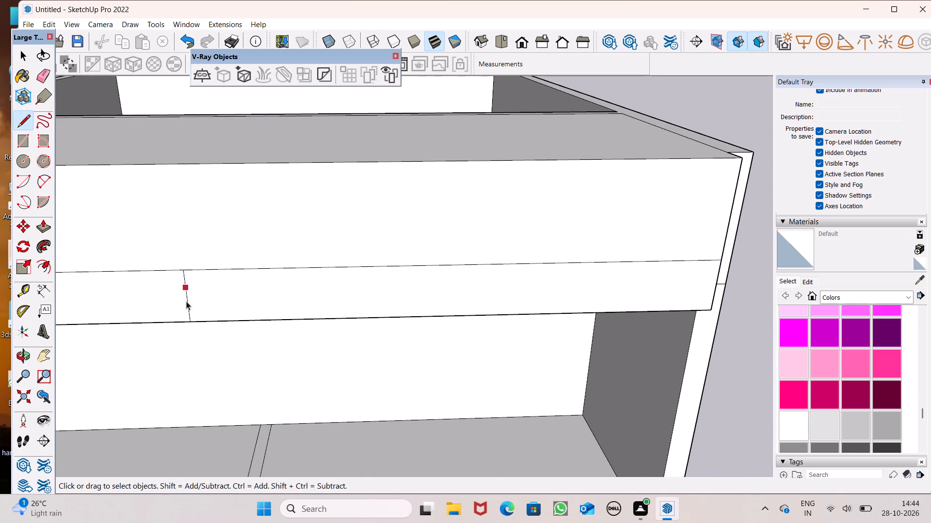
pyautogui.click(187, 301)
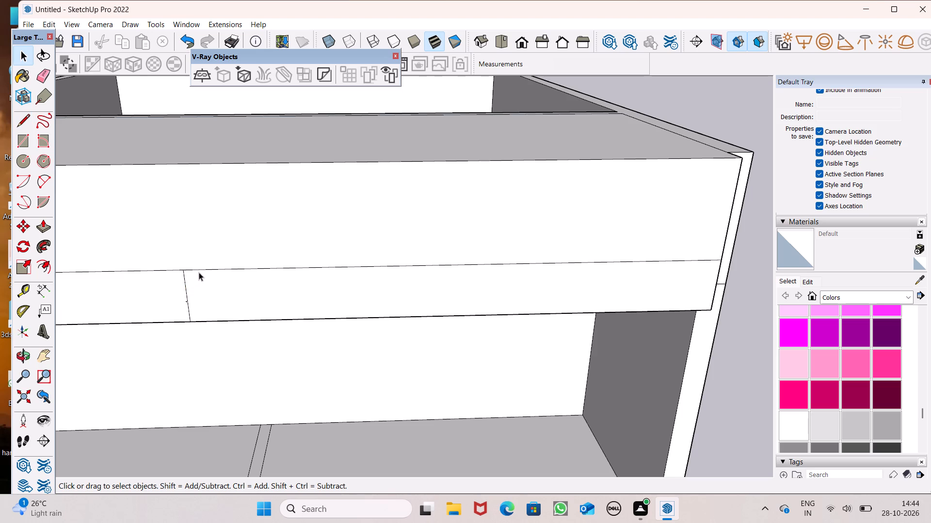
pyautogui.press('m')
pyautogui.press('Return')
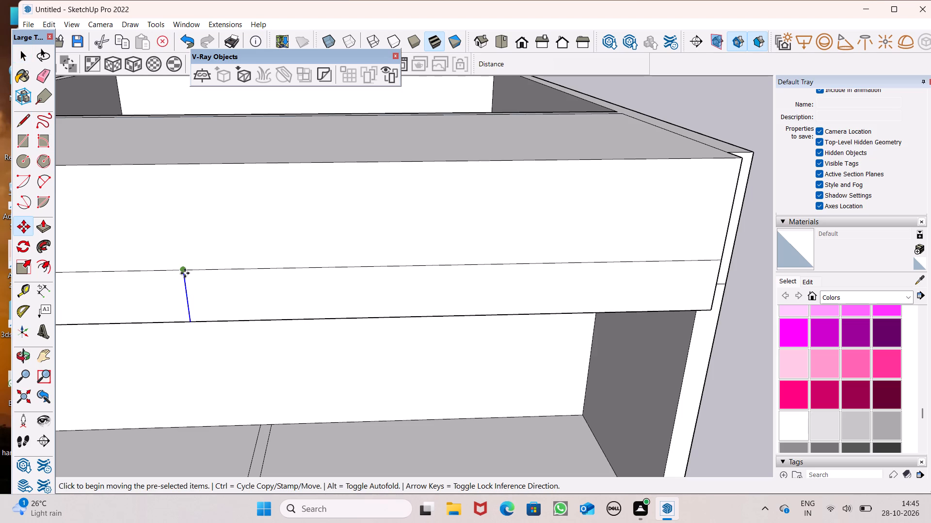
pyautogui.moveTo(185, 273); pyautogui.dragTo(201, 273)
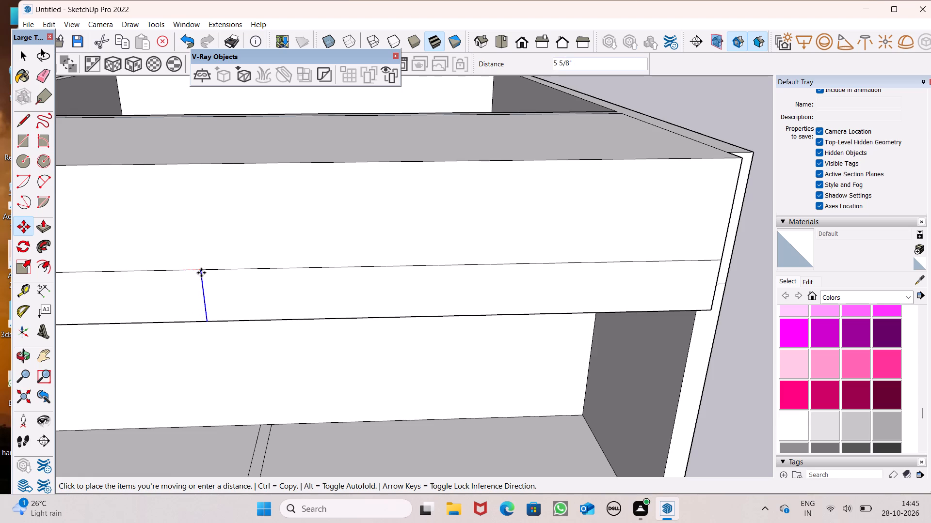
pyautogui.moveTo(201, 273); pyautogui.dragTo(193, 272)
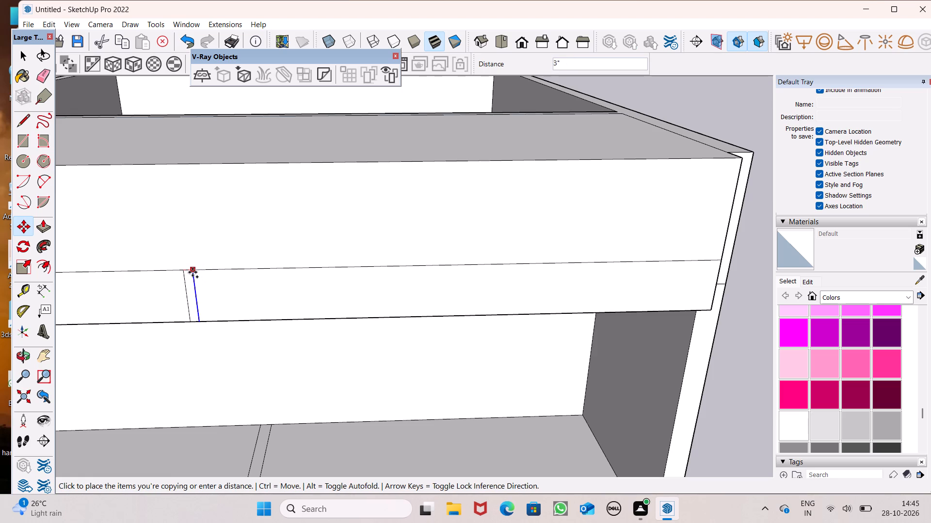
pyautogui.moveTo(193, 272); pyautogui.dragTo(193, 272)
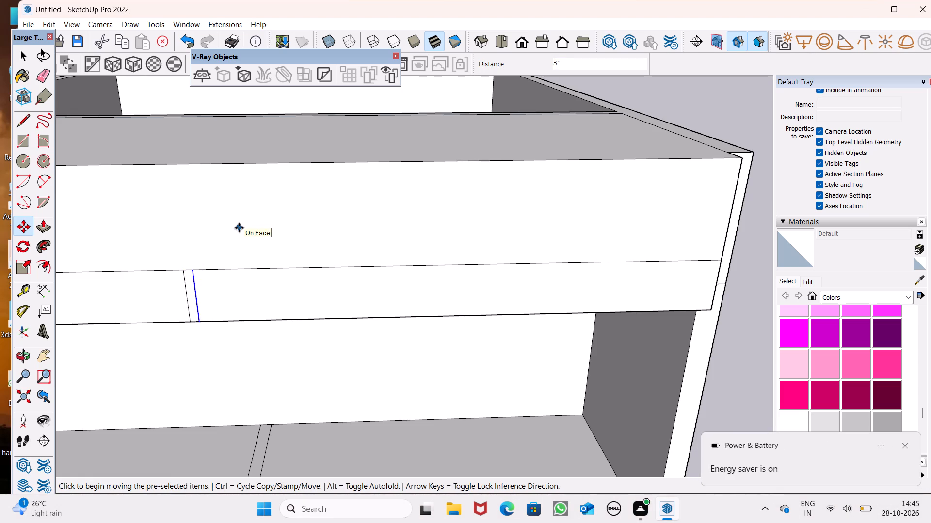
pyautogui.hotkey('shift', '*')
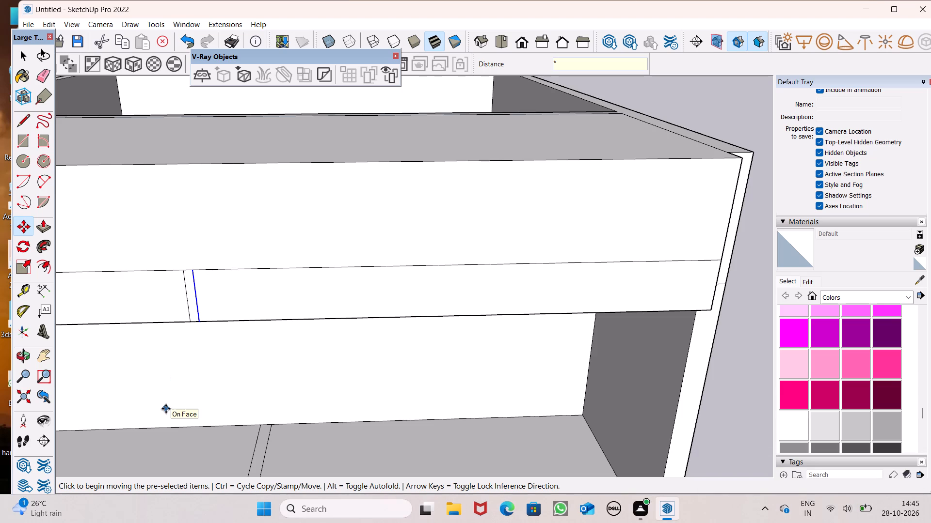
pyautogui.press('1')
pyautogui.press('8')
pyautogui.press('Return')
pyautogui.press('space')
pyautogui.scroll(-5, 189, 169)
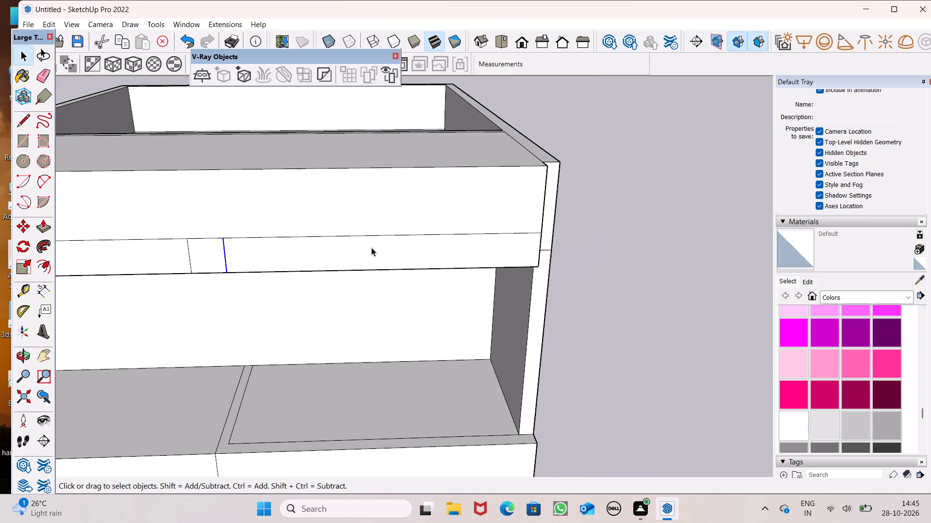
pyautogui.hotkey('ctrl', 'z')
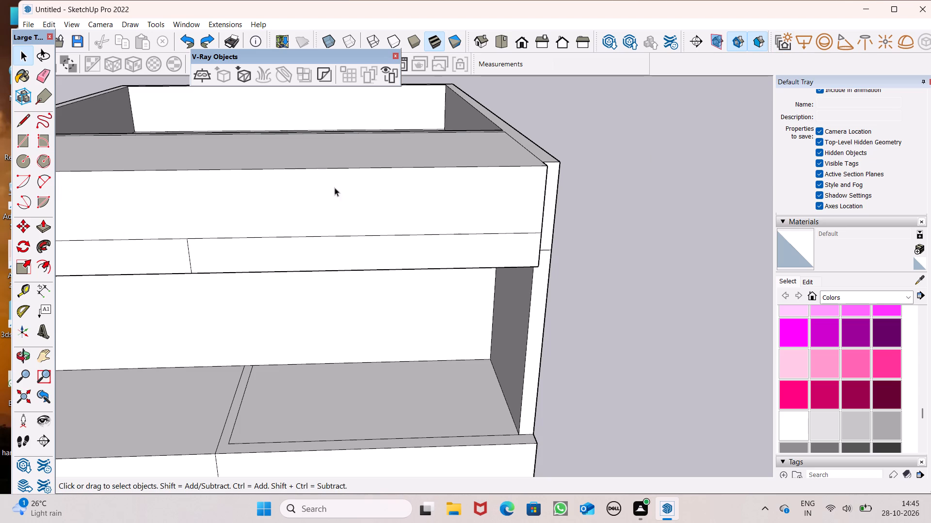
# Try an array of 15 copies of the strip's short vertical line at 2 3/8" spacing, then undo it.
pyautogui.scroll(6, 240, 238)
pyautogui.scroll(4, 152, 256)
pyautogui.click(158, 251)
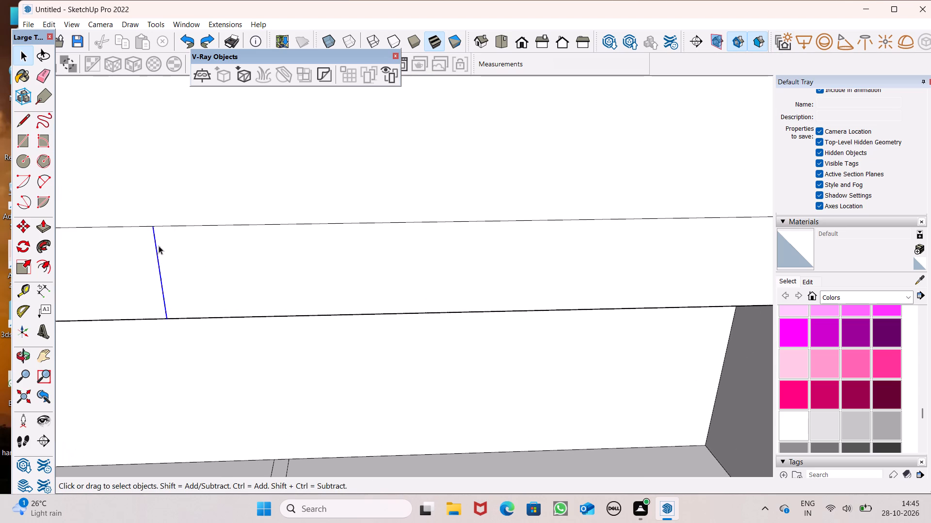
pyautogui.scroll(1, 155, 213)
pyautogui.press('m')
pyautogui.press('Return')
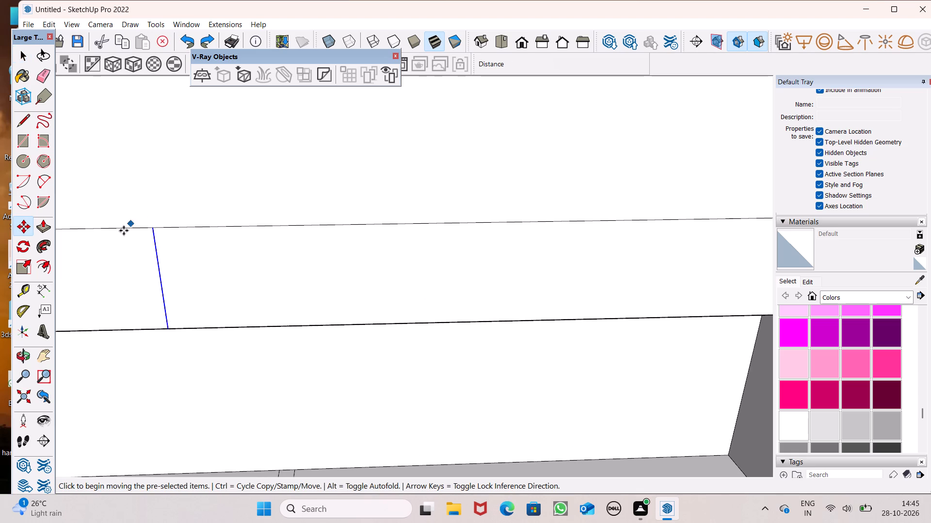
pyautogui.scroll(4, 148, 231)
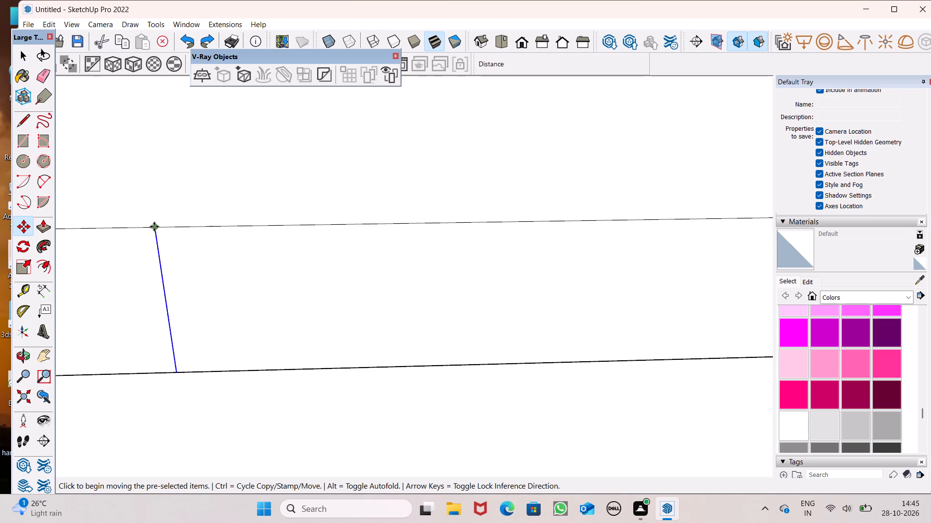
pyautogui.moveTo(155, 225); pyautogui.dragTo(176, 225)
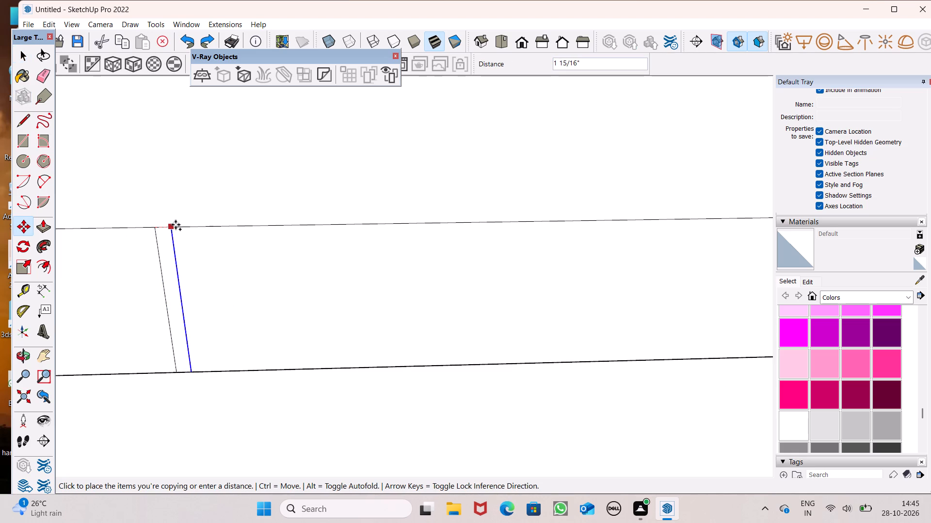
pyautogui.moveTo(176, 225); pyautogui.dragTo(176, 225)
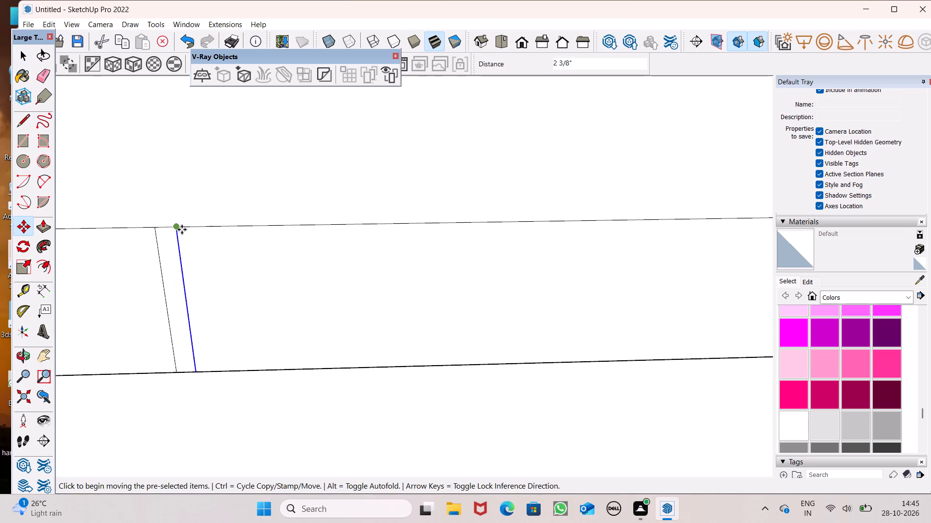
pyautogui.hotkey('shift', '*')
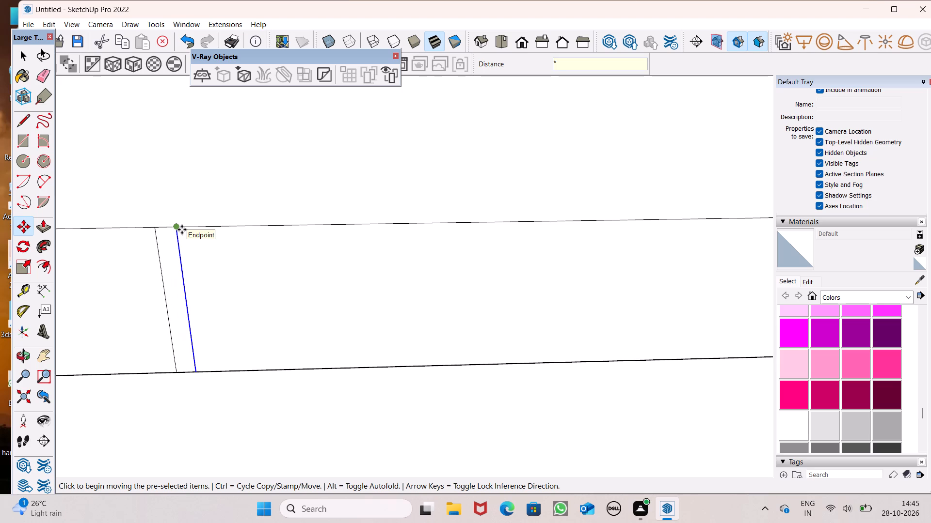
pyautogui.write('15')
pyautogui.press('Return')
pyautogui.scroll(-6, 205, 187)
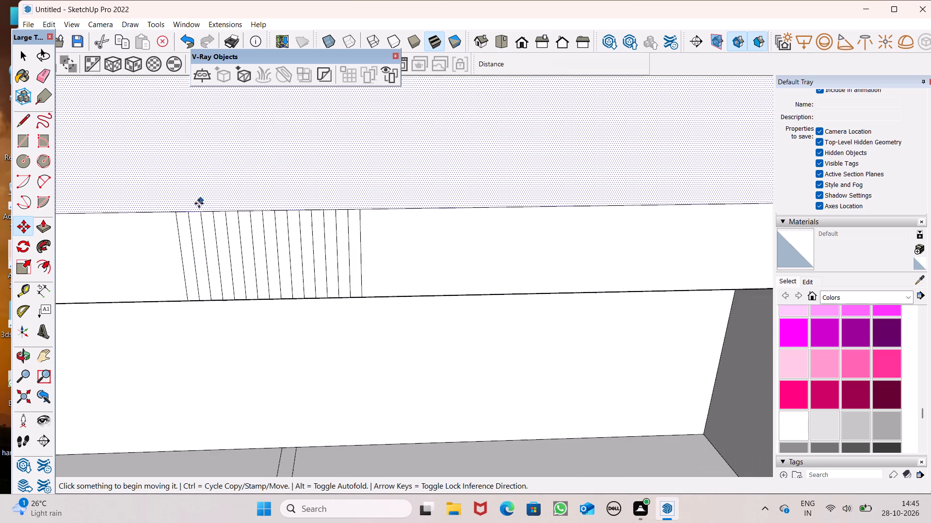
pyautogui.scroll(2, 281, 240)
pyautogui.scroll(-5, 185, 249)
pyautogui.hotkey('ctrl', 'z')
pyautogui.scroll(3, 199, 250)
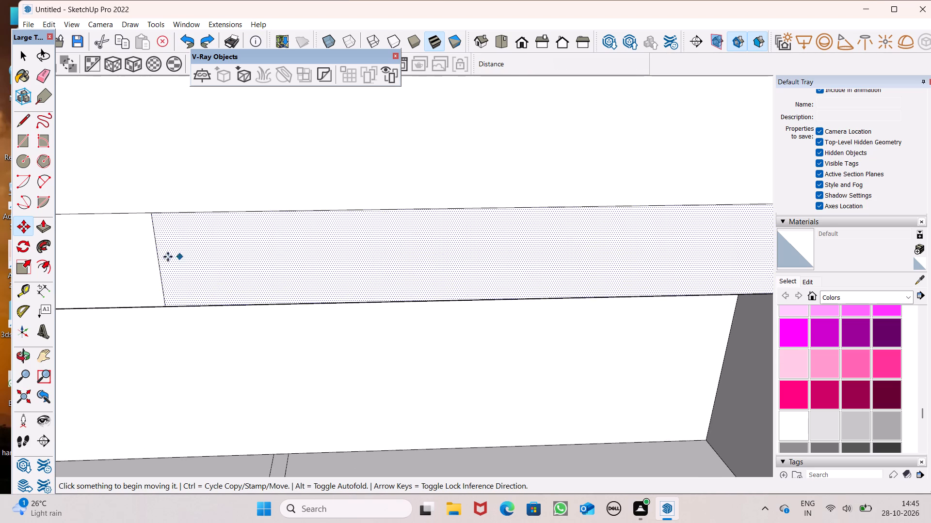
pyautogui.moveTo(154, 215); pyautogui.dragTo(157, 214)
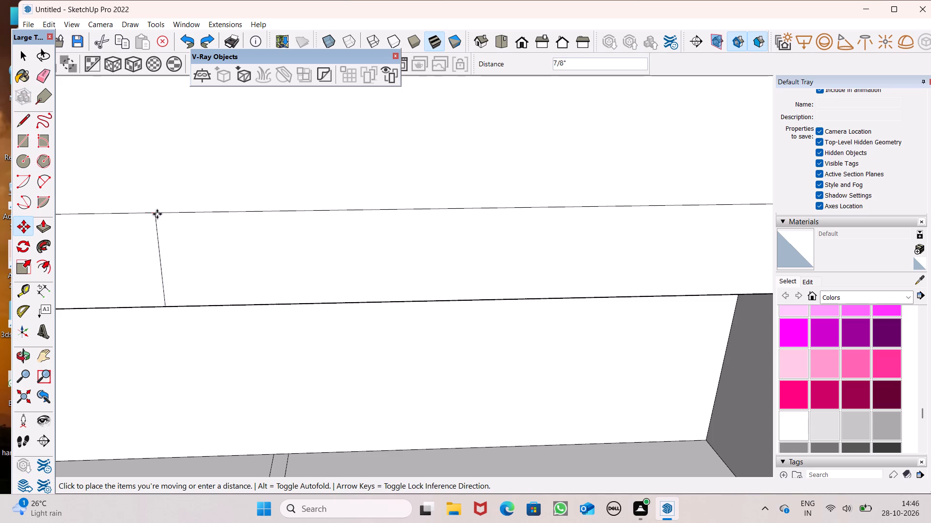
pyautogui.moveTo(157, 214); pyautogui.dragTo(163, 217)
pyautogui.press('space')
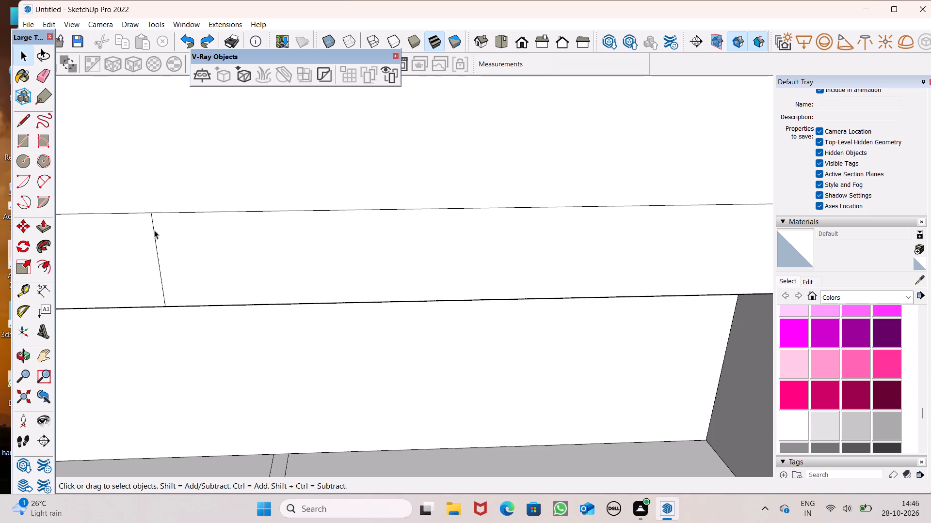
# Copy the strip's short vertical line about 2 9/16" along the strip and repeat it as an array of 78 copies.
pyautogui.click(155, 228)
pyautogui.press('m')
pyautogui.press('Return')
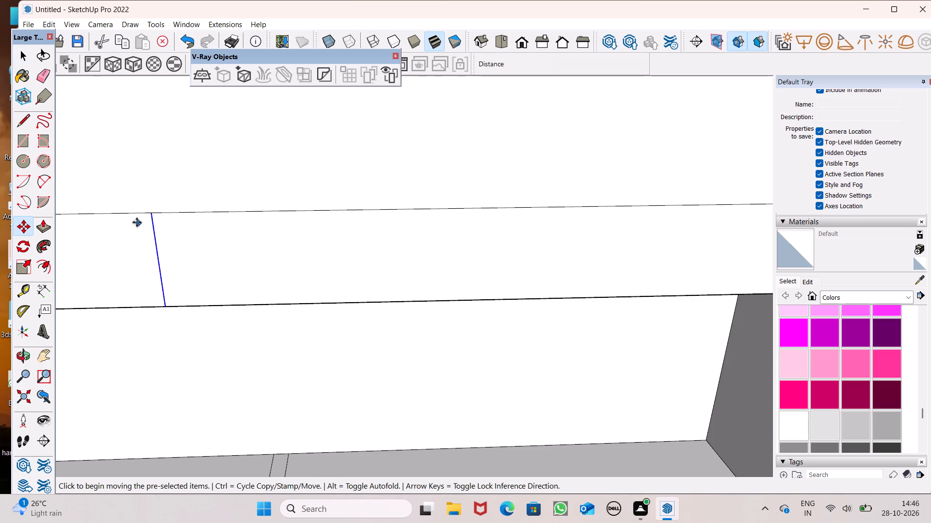
pyautogui.scroll(2, 153, 211)
pyautogui.keyDown('ctrl'); pyautogui.moveTo(149, 212); pyautogui.dragTo(150, 212); pyautogui.keyUp('ctrl')
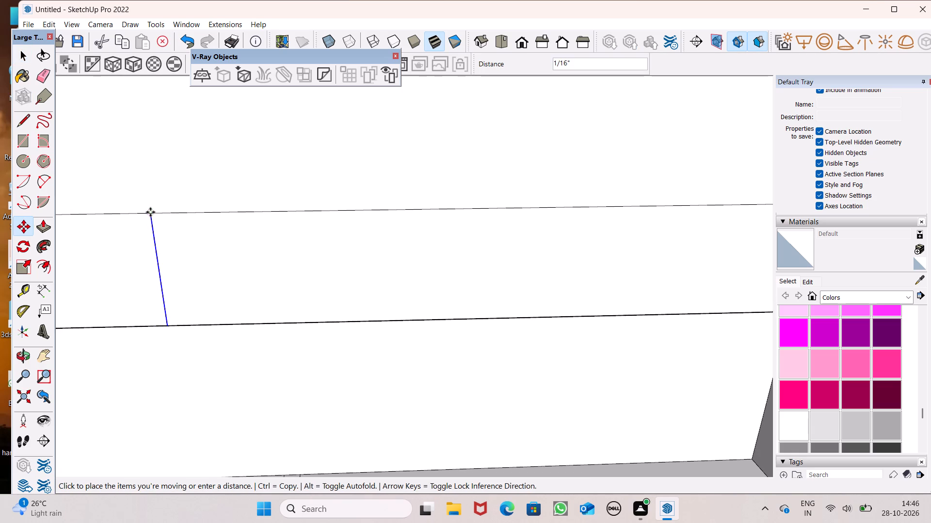
pyautogui.keyDown('ctrl'); pyautogui.moveTo(150, 212); pyautogui.dragTo(168, 209); pyautogui.keyUp('ctrl')
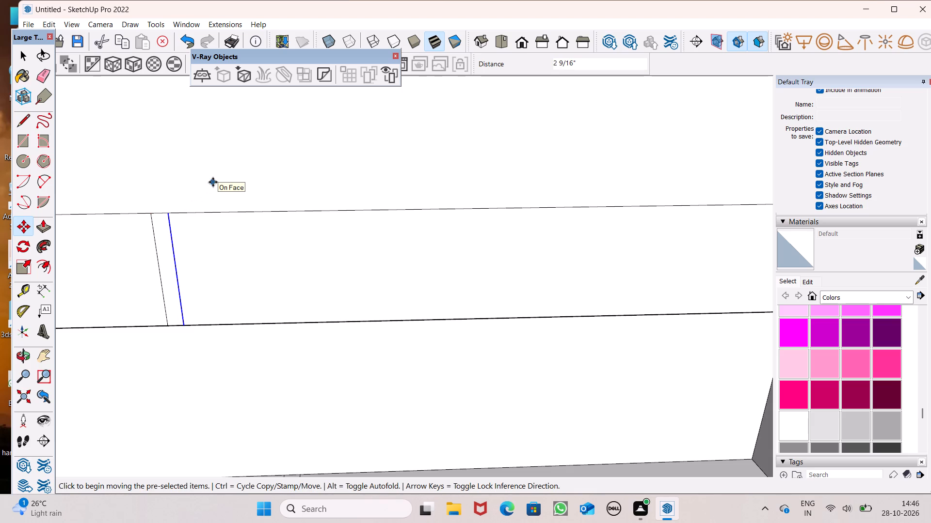
pyautogui.hotkey('shift', '*')
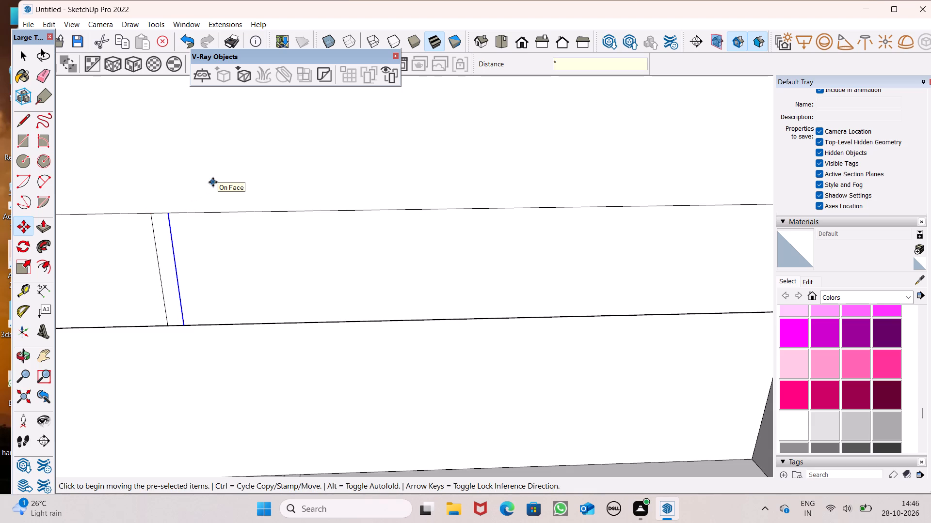
pyautogui.write('78')
pyautogui.press('Return')
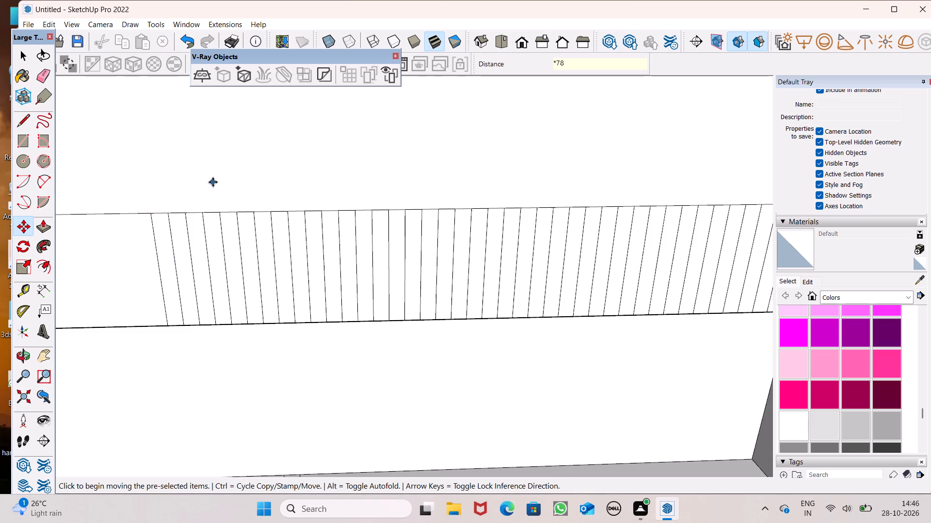
pyautogui.scroll(-13, 252, 132)
pyautogui.press('space')
# Erase the excess vertical line copies that extend past the cabinet's right outer edge.
pyautogui.scroll(5, 610, 209)
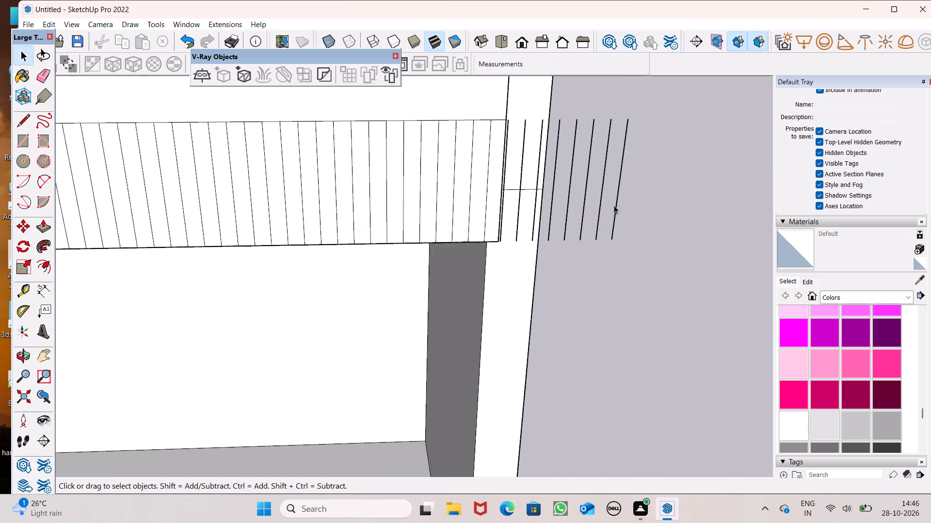
pyautogui.scroll(3, 614, 205)
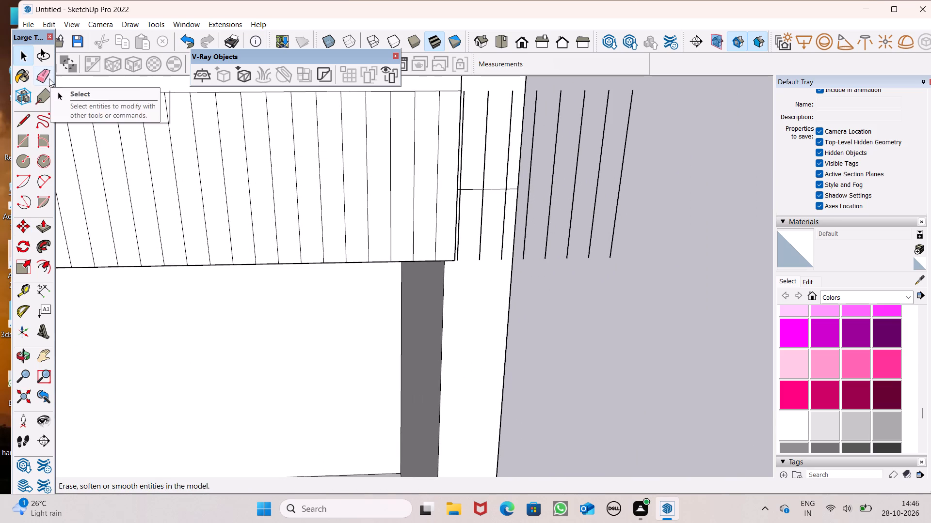
pyautogui.click(49, 78)
pyautogui.scroll(4, 526, 107)
pyautogui.scroll(-11, 555, 129)
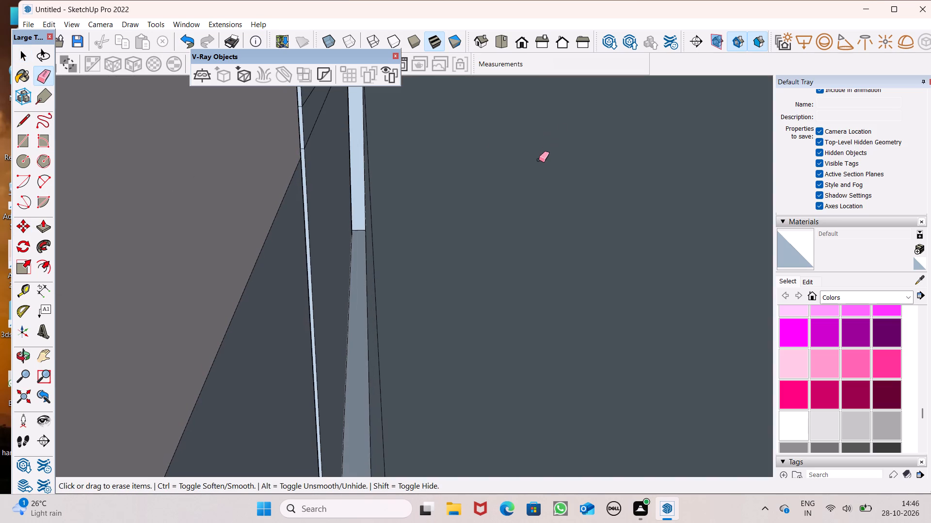
pyautogui.click(528, 44)
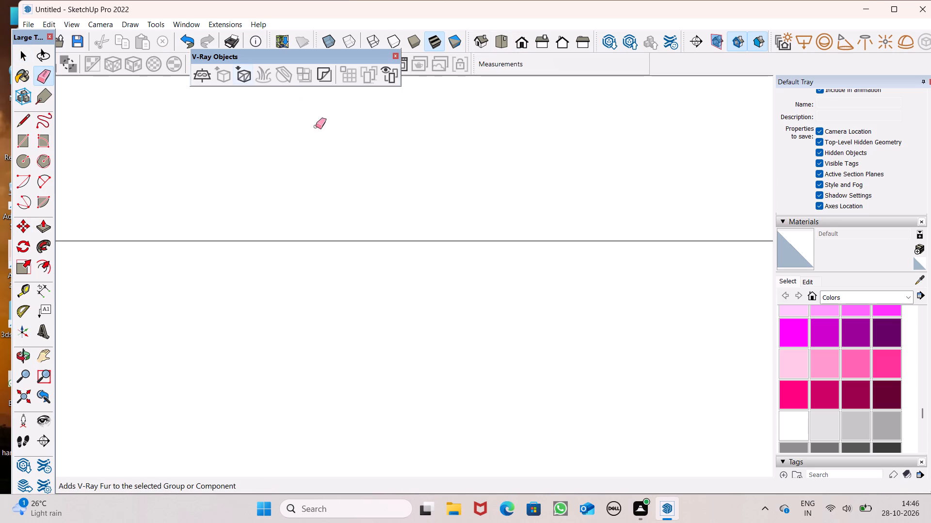
pyautogui.scroll(-7, 323, 234)
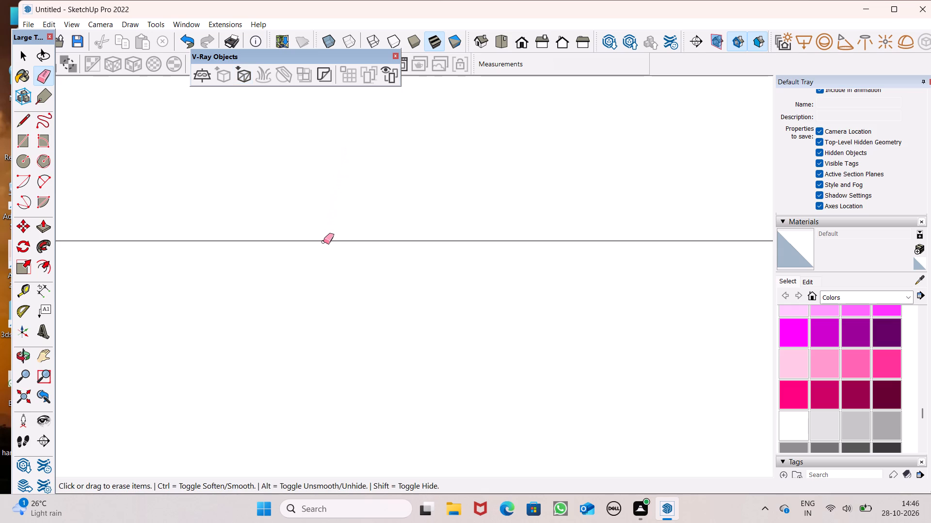
pyautogui.scroll(-7, 323, 242)
pyautogui.scroll(-12, 353, 316)
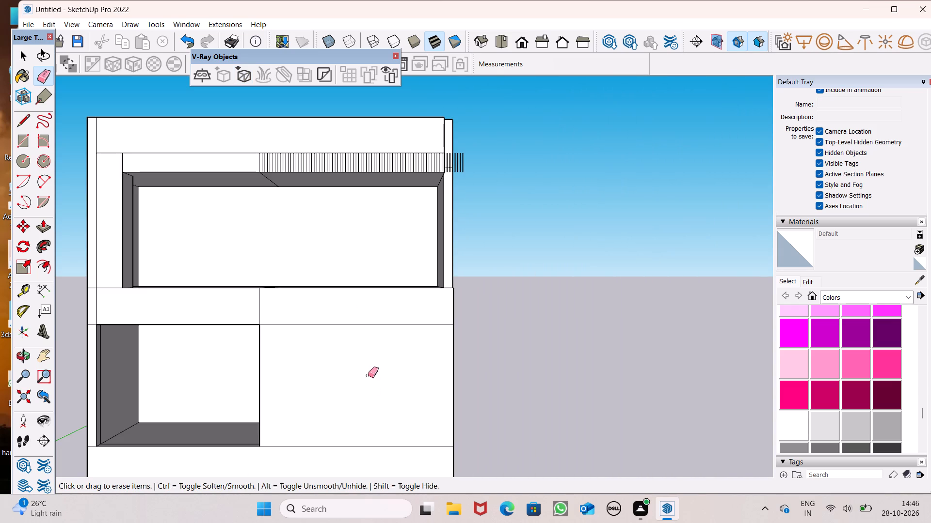
pyautogui.scroll(8, 439, 188)
pyautogui.scroll(9, 466, 89)
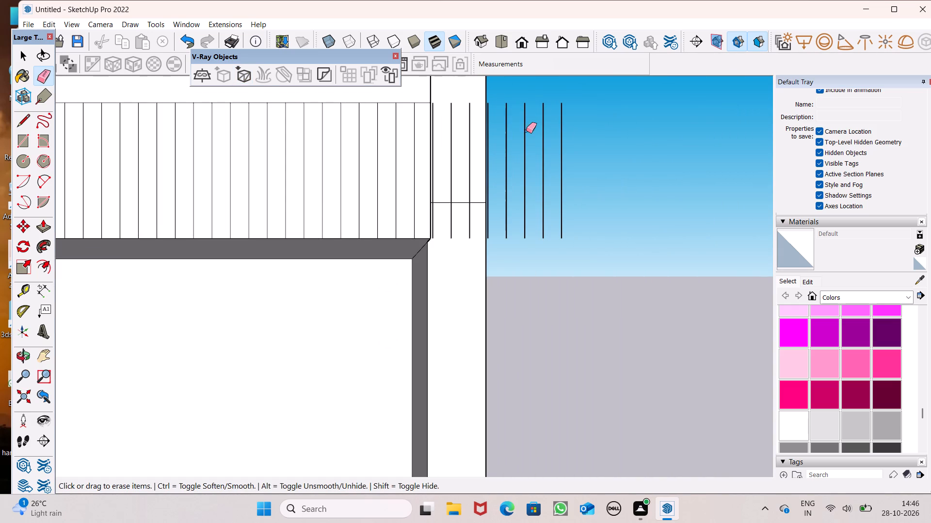
pyautogui.scroll(3, 529, 127)
pyautogui.scroll(-3, 502, 133)
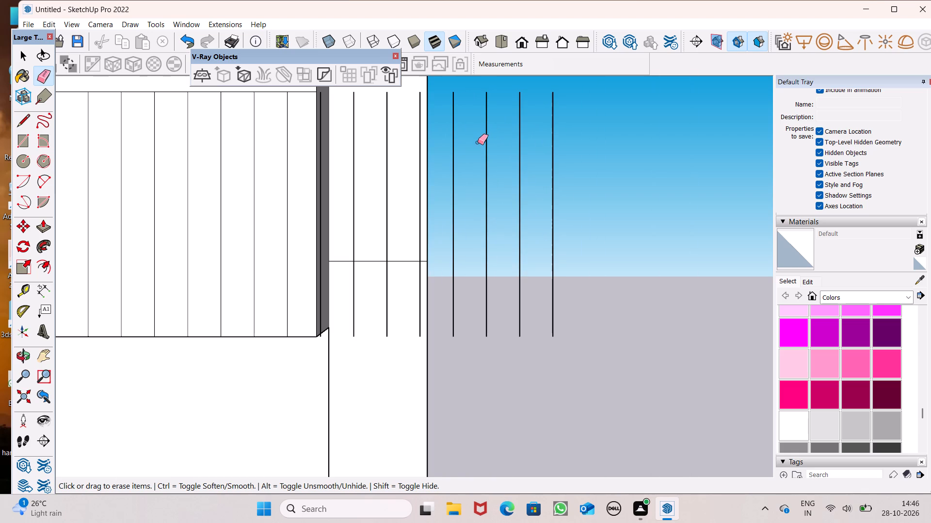
pyautogui.moveTo(470, 148); pyautogui.dragTo(536, 154)
pyautogui.scroll(-1, 464, 157)
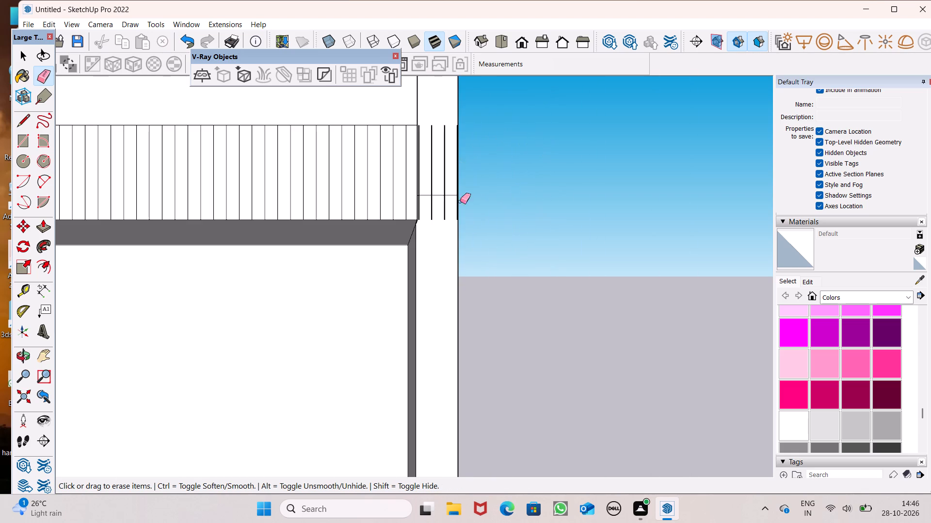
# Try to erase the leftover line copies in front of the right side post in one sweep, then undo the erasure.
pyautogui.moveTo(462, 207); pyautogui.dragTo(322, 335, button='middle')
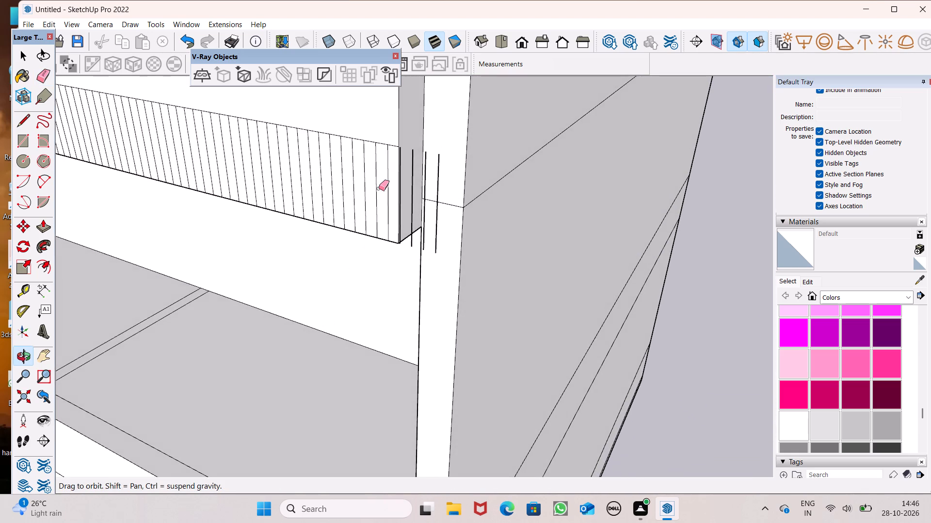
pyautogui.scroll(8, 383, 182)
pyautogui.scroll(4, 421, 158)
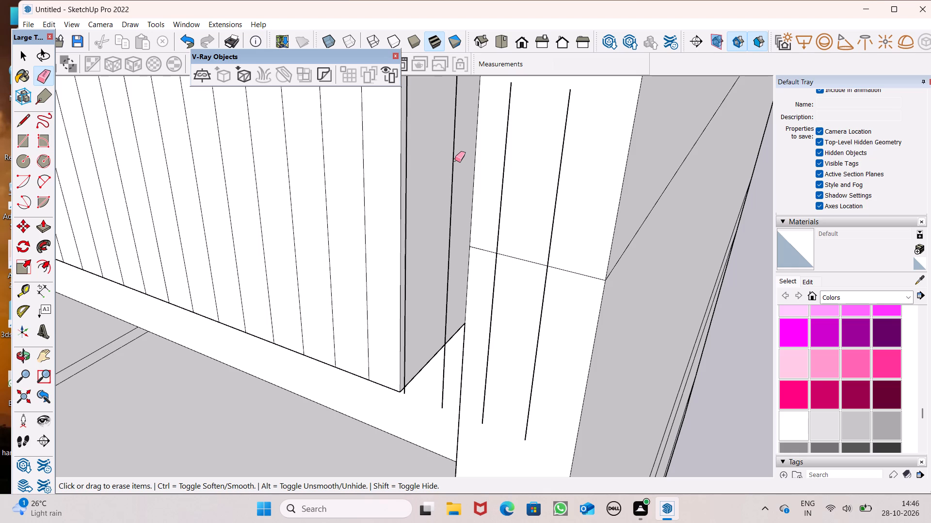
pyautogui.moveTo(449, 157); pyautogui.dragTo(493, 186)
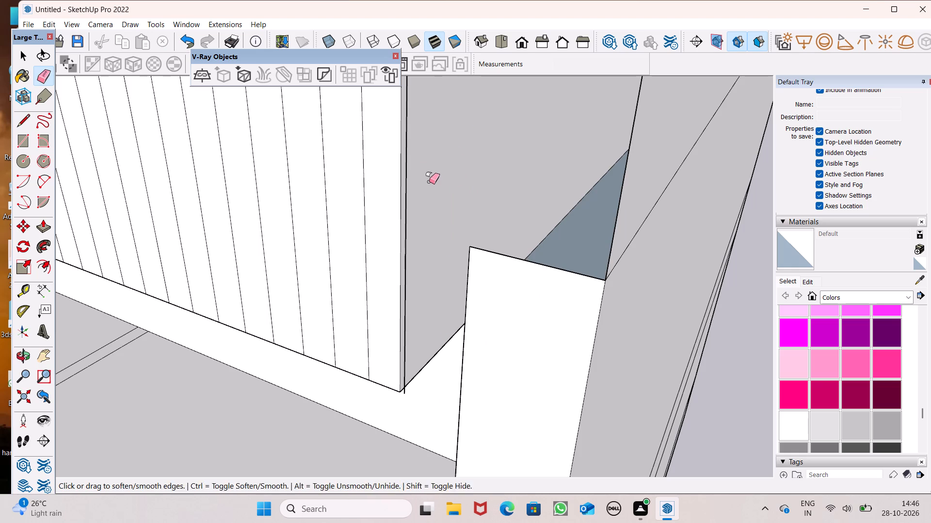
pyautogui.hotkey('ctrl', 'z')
# Erase the leftover vertical line copies between the strip's right end and the side post's outer edge one by one.
pyautogui.moveTo(476, 191); pyautogui.dragTo(508, 244, button='middle')
pyautogui.scroll(4, 500, 163)
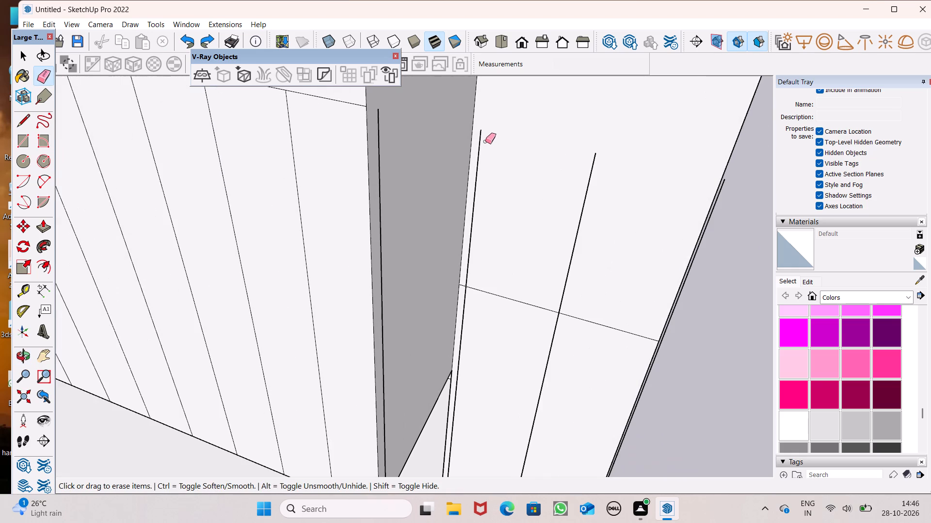
pyautogui.click(479, 136)
pyautogui.scroll(1, 608, 147)
pyautogui.click(592, 154)
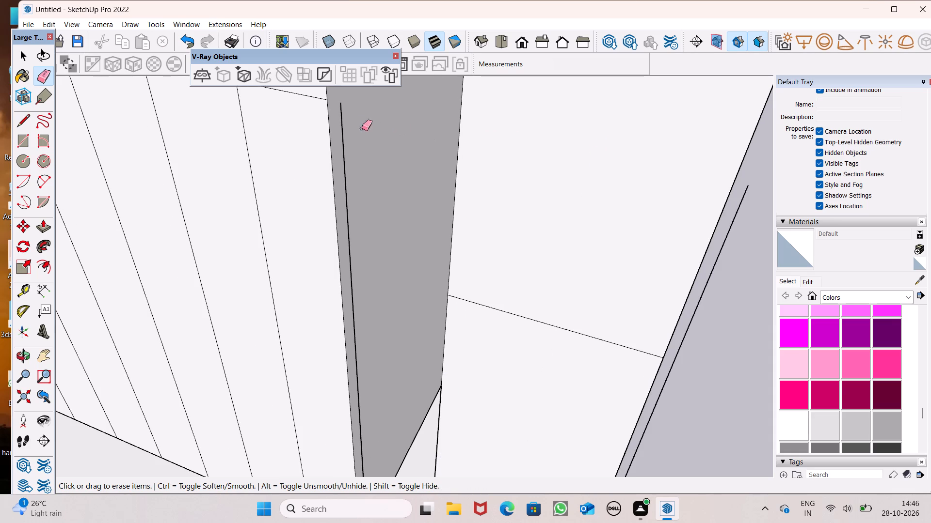
pyautogui.click(338, 105)
pyautogui.scroll(-1, 394, 111)
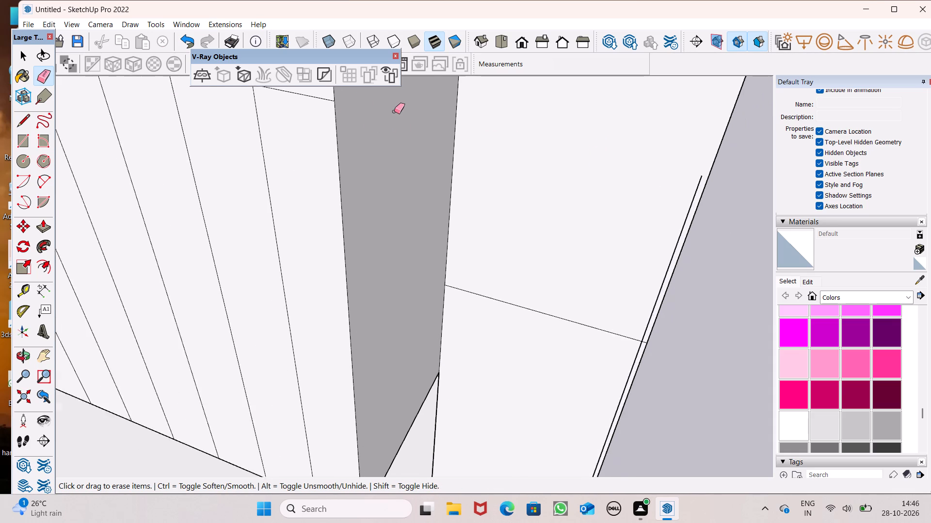
pyautogui.scroll(-5, 394, 111)
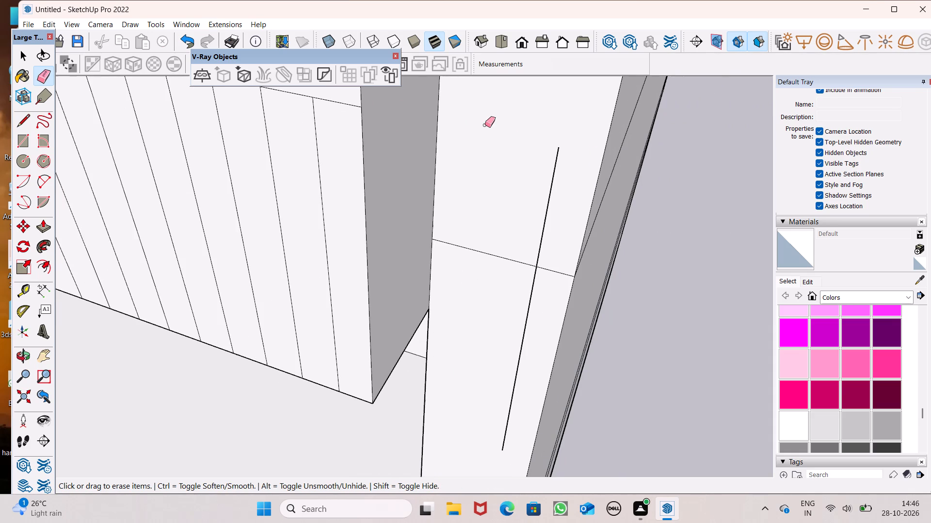
pyautogui.scroll(5, 485, 125)
pyautogui.click(631, 174)
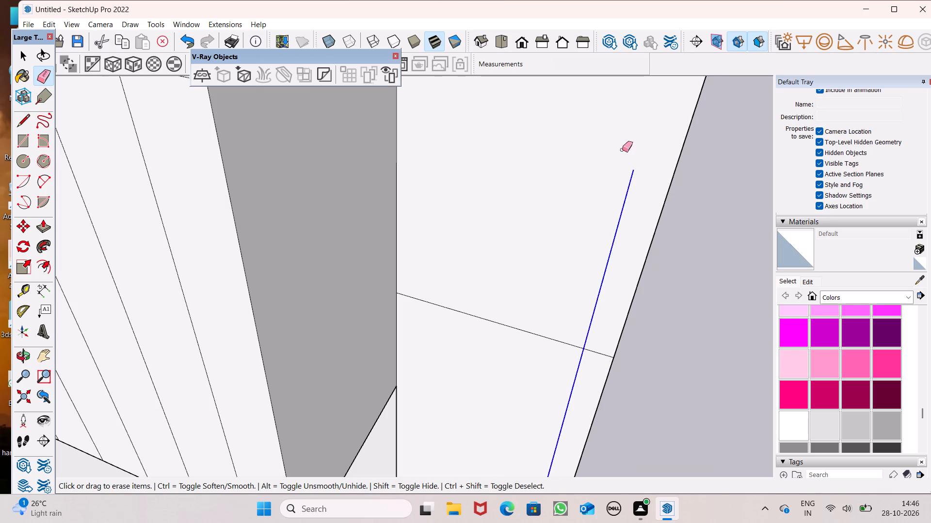
# Examine the cabinet's upper front and the line-divided strip from several angles and distances.
pyautogui.scroll(-15, 592, 162)
pyautogui.moveTo(528, 253); pyautogui.dragTo(590, 139, button='middle')
pyautogui.scroll(1, 588, 140)
pyautogui.scroll(-7, 554, 245)
pyautogui.scroll(-2, 557, 330)
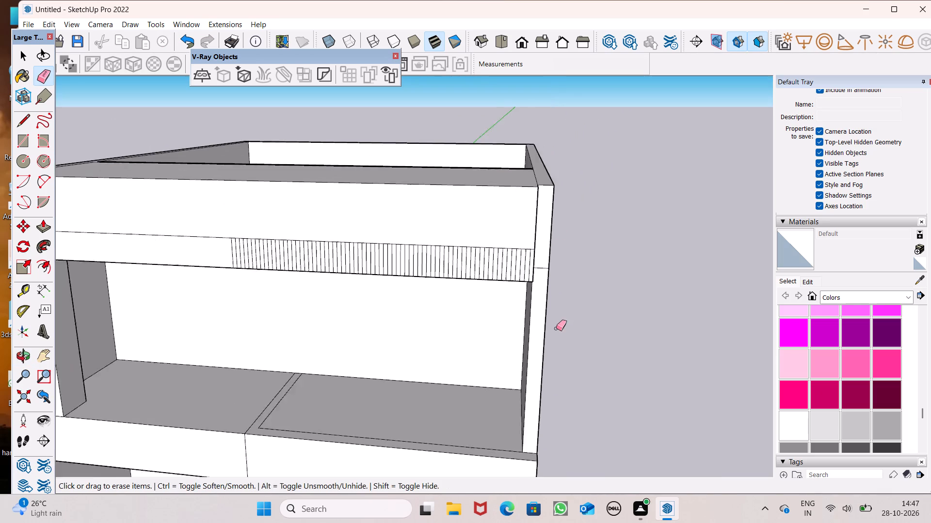
pyautogui.scroll(-2, 556, 328)
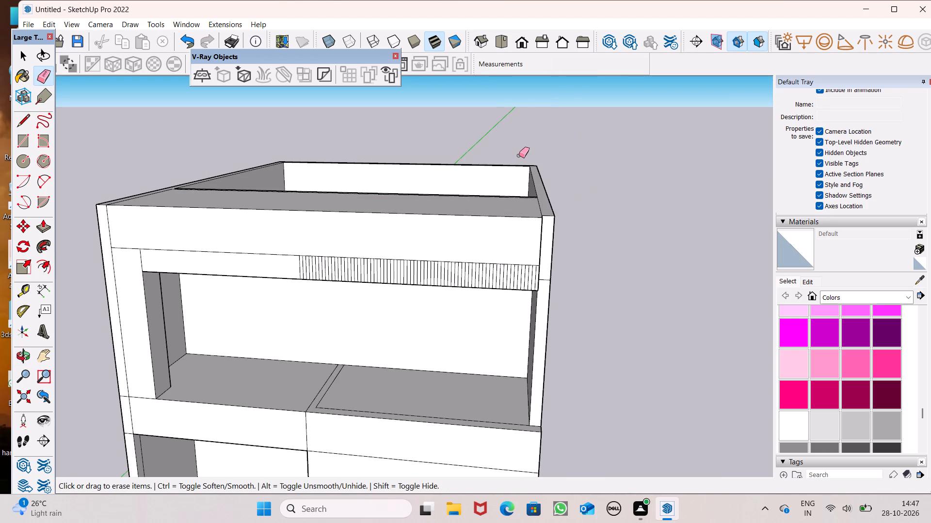
pyautogui.scroll(-2, 531, 178)
pyautogui.scroll(-1, 491, 258)
pyautogui.moveTo(472, 326); pyautogui.dragTo(485, 293, button='middle')
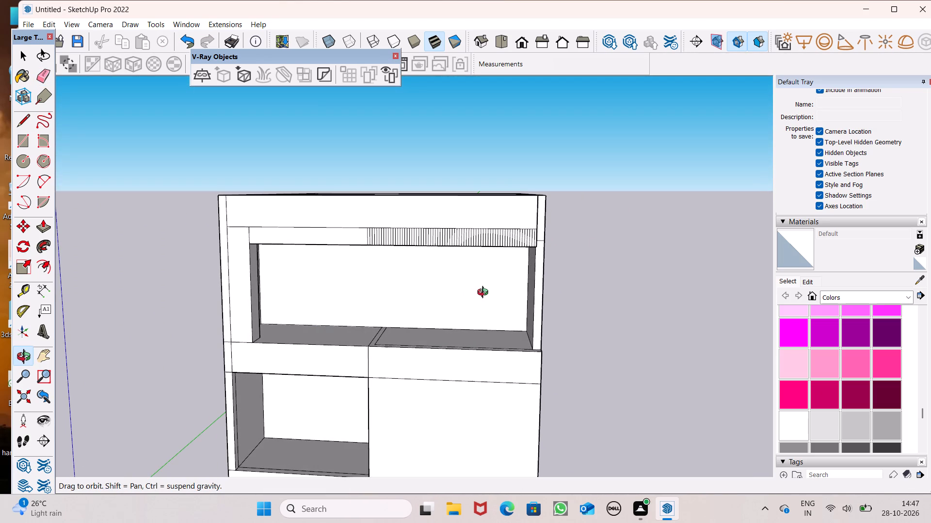
pyautogui.moveTo(485, 293); pyautogui.dragTo(486, 327, button='middle')
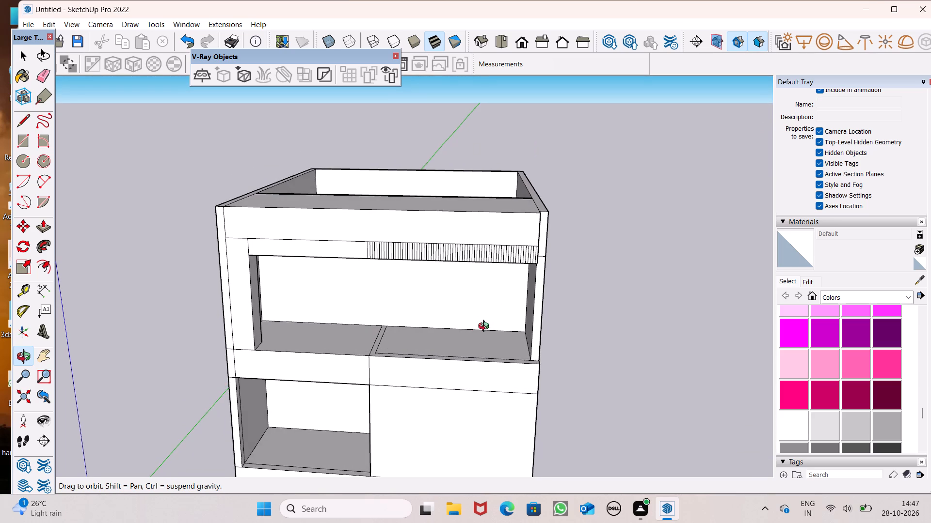
pyautogui.moveTo(486, 327); pyautogui.dragTo(485, 324, button='middle')
pyautogui.scroll(-1, 413, 238)
# Erase the short vertical line at the strip's left end, above the upper opening's left corner.
pyautogui.scroll(4, 361, 225)
pyautogui.scroll(3, 273, 246)
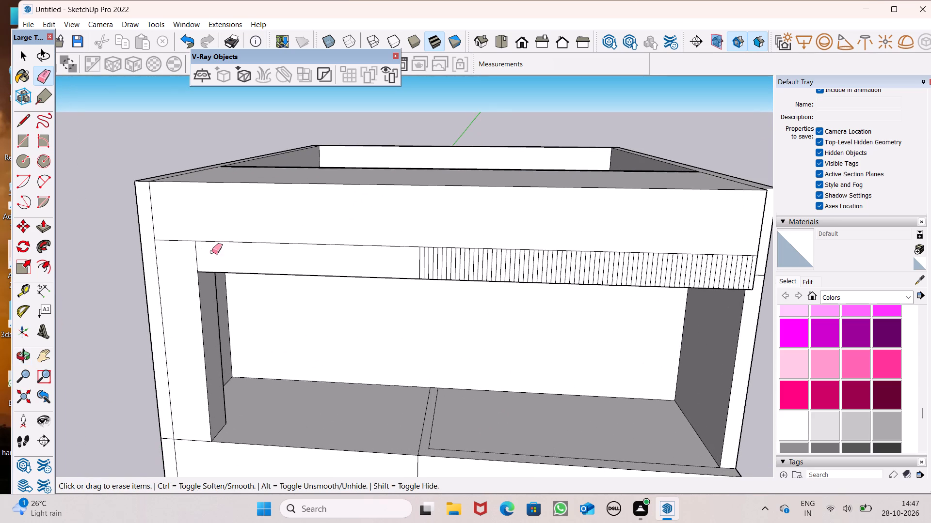
pyautogui.moveTo(193, 256); pyautogui.dragTo(203, 254)
# Draw a two-point arc with a bulge of about 6 1/4" rounding the corner where the left post's line meets the strip's upper line.
pyautogui.moveTo(230, 264); pyautogui.dragTo(276, 253, button='middle')
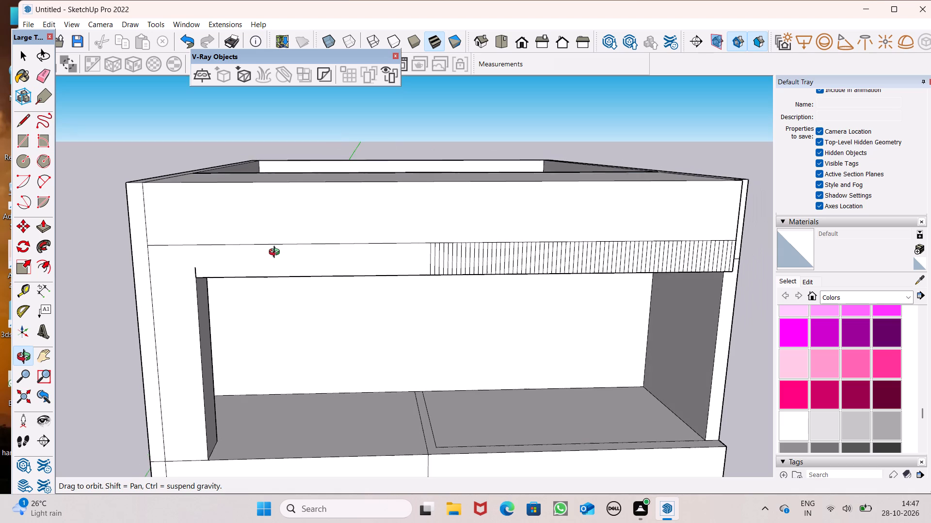
pyautogui.moveTo(276, 253); pyautogui.dragTo(263, 241, button='middle')
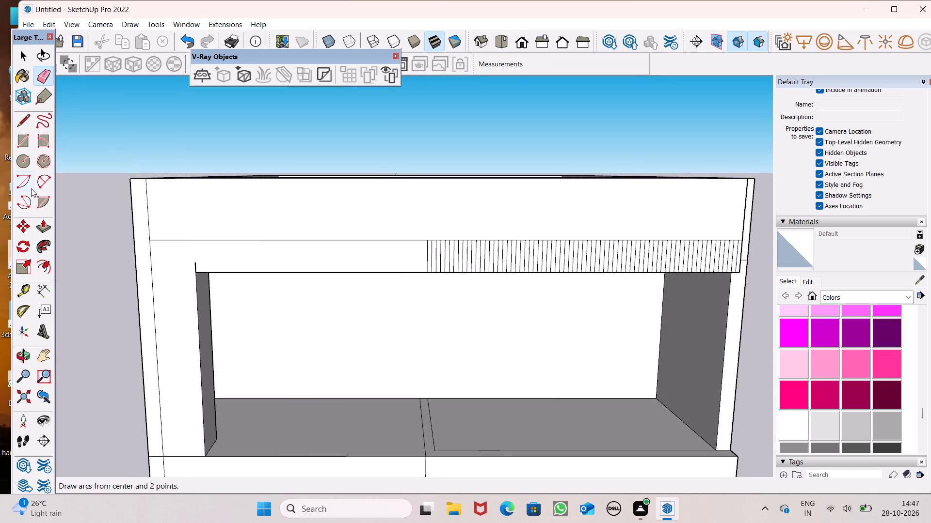
pyautogui.click(42, 185)
pyautogui.scroll(3, 148, 276)
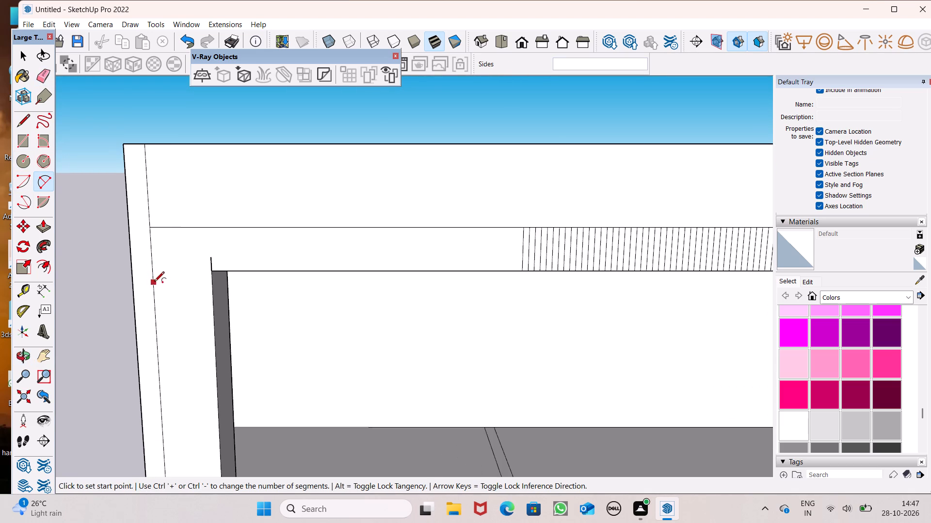
pyautogui.moveTo(155, 282); pyautogui.dragTo(155, 276)
pyautogui.click(200, 228)
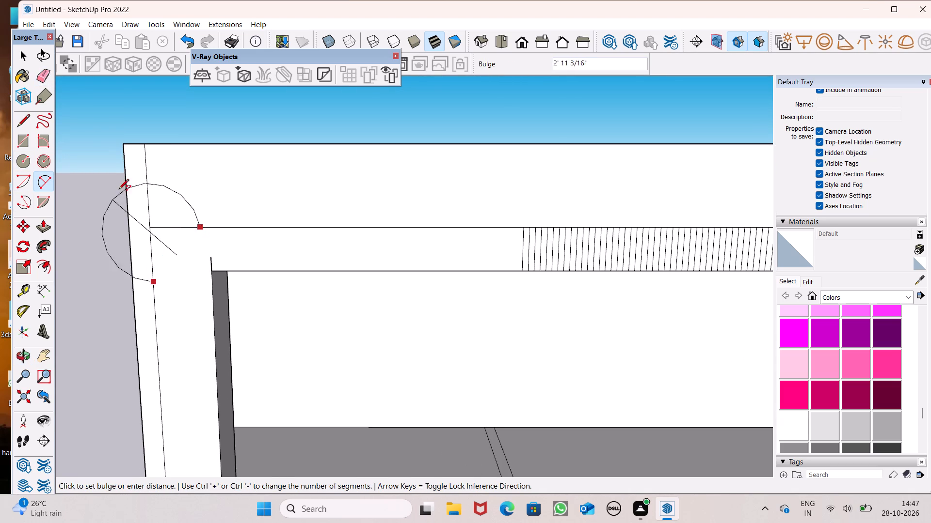
pyautogui.click(172, 233)
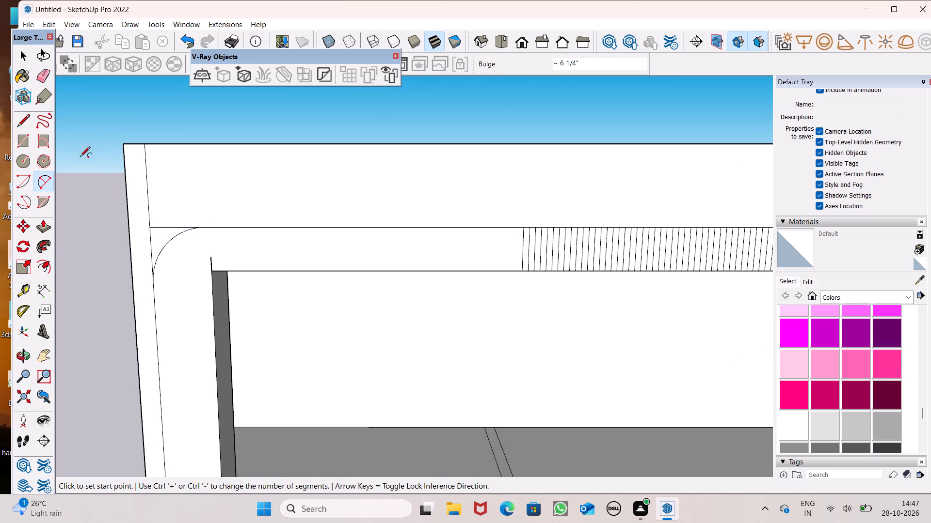
# Erase the square corner lines outside the arc and the short stub above the upper opening's left corner.
pyautogui.click(40, 78)
pyautogui.moveTo(161, 224); pyautogui.dragTo(161, 228)
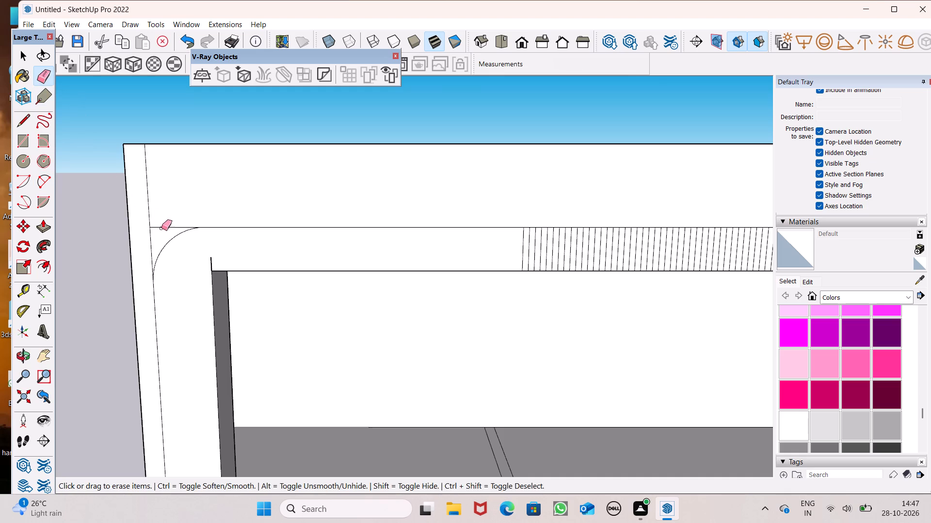
pyautogui.moveTo(161, 228); pyautogui.dragTo(159, 229)
pyautogui.moveTo(152, 232); pyautogui.dragTo(145, 239)
pyautogui.scroll(5, 146, 270)
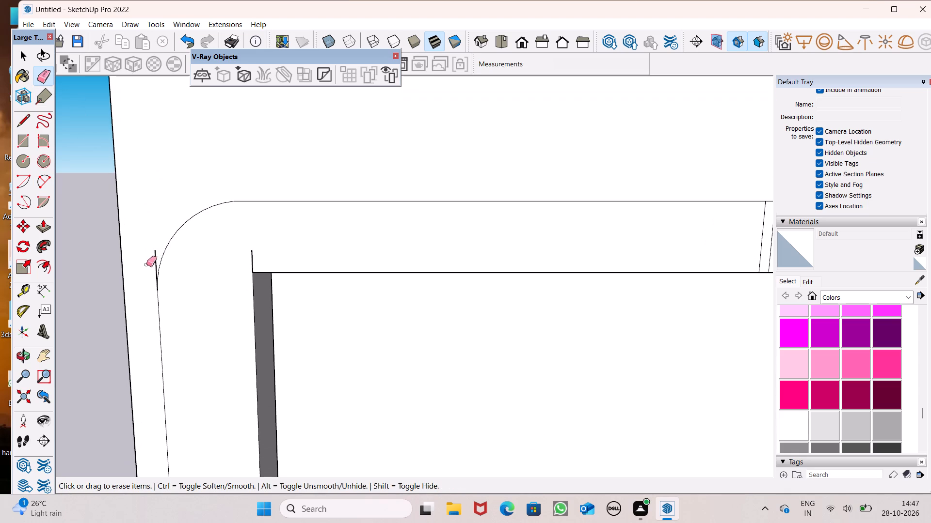
pyautogui.scroll(6, 162, 257)
pyautogui.moveTo(157, 256); pyautogui.dragTo(149, 259)
pyautogui.moveTo(313, 263); pyautogui.dragTo(337, 256)
pyautogui.scroll(-3, 240, 244)
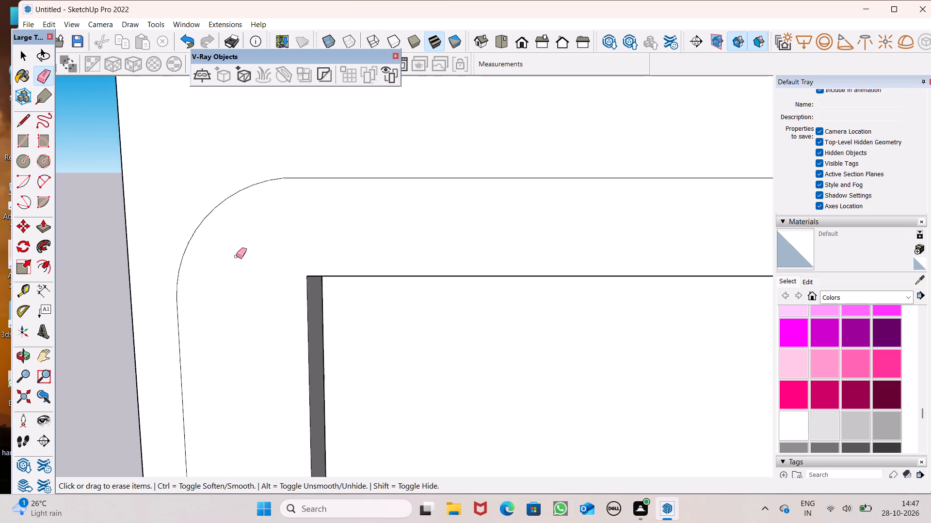
# Draw a horizontal line about 4' 5" long from the front's left edge, above the rounded corner.
pyautogui.scroll(-13, 236, 256)
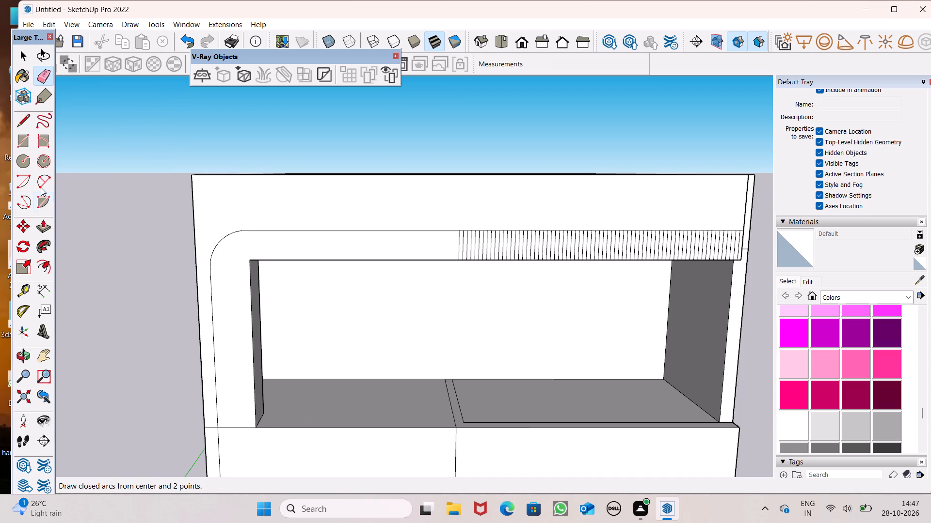
pyautogui.click(26, 119)
pyautogui.scroll(1, 160, 202)
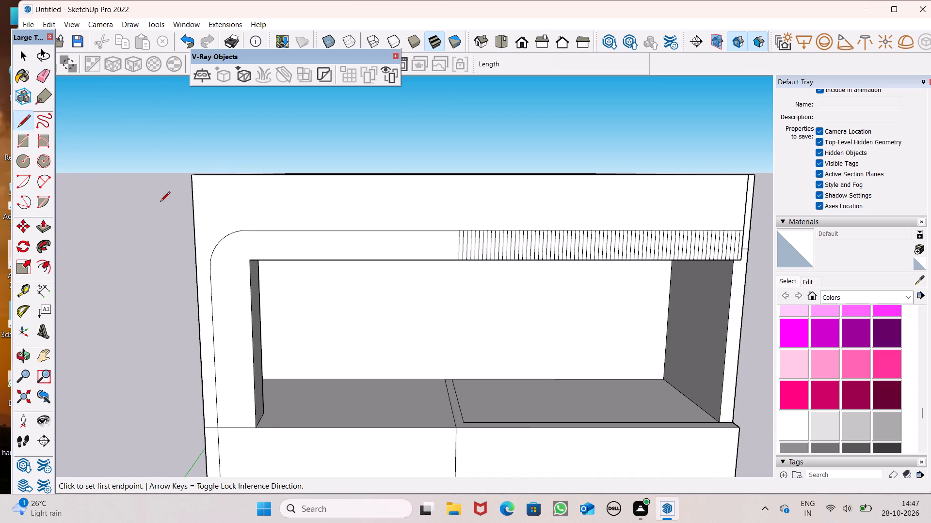
pyautogui.scroll(2, 223, 220)
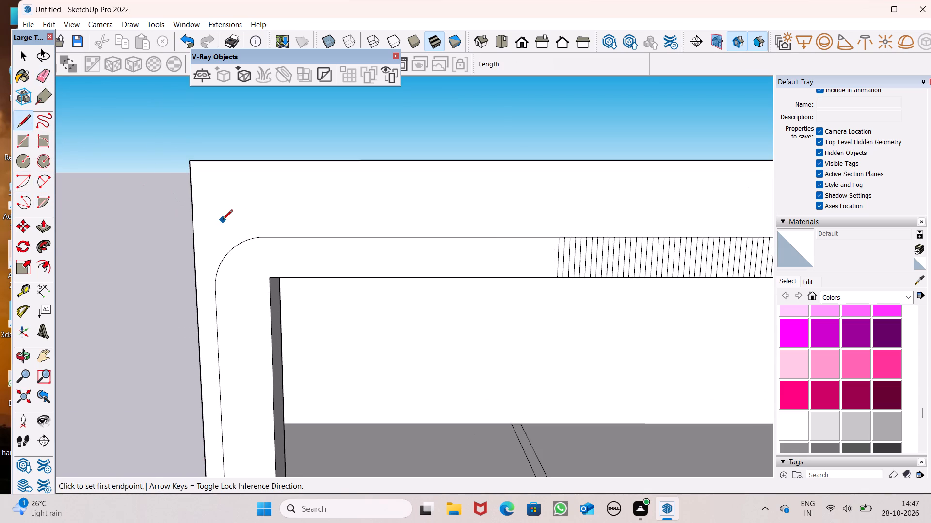
pyautogui.scroll(5, 223, 220)
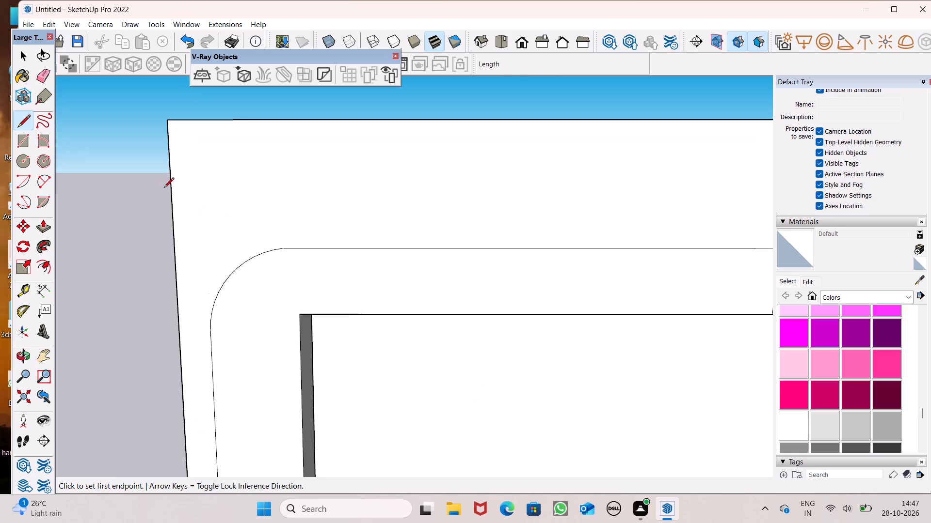
pyautogui.moveTo(170, 194); pyautogui.dragTo(195, 194)
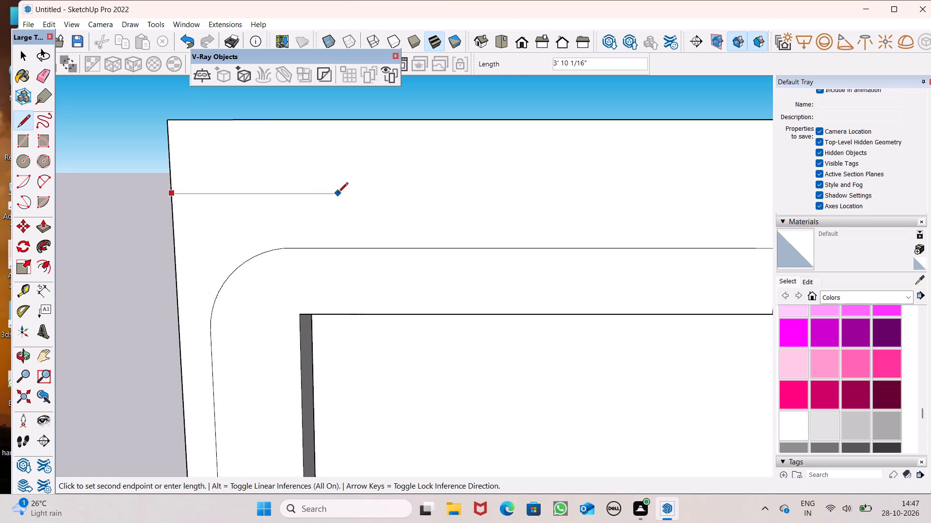
pyautogui.scroll(2, 338, 193)
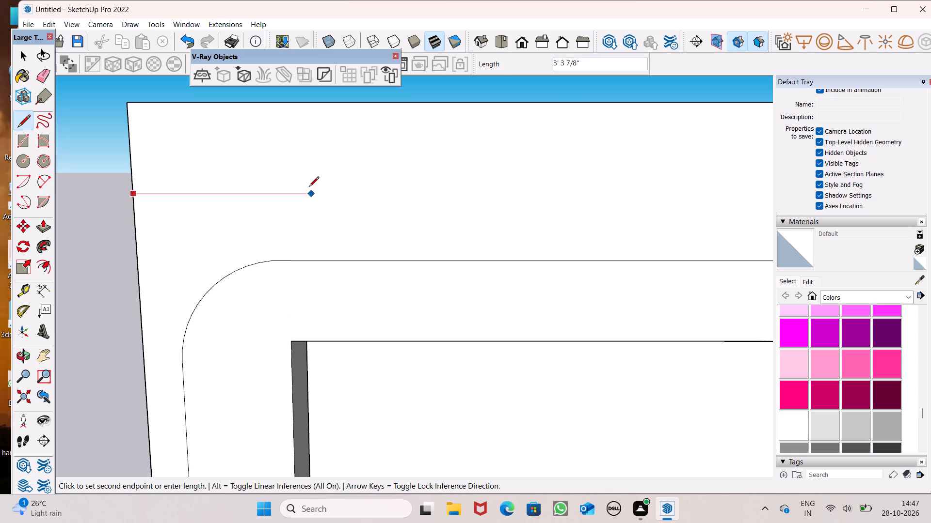
pyautogui.click(369, 188)
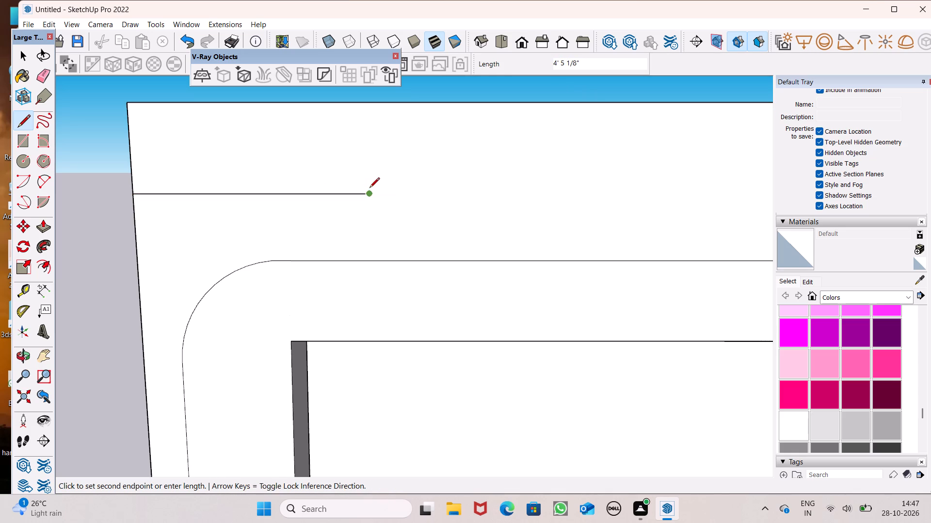
pyautogui.click(54, 173)
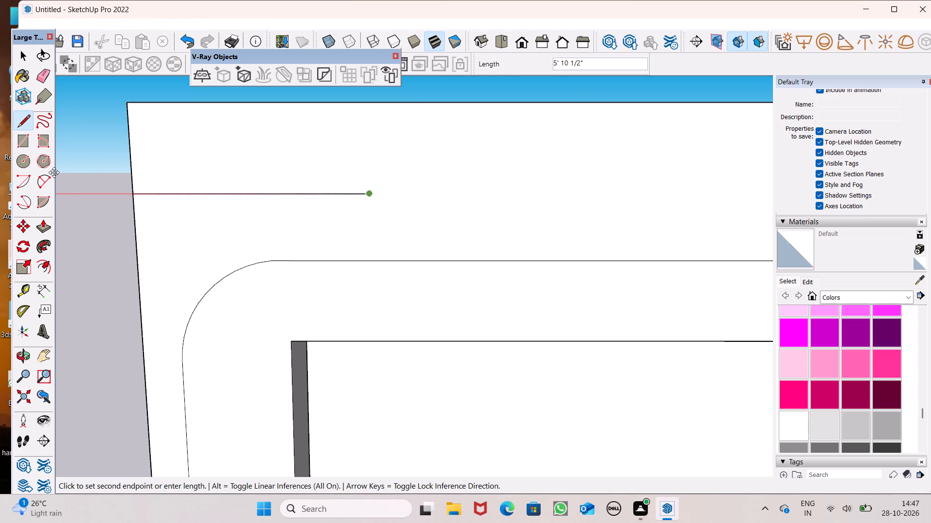
# Draw a two-point arc with a bulge of about 5" from the new line's free end down to the strip's upper line.
pyautogui.click(45, 182)
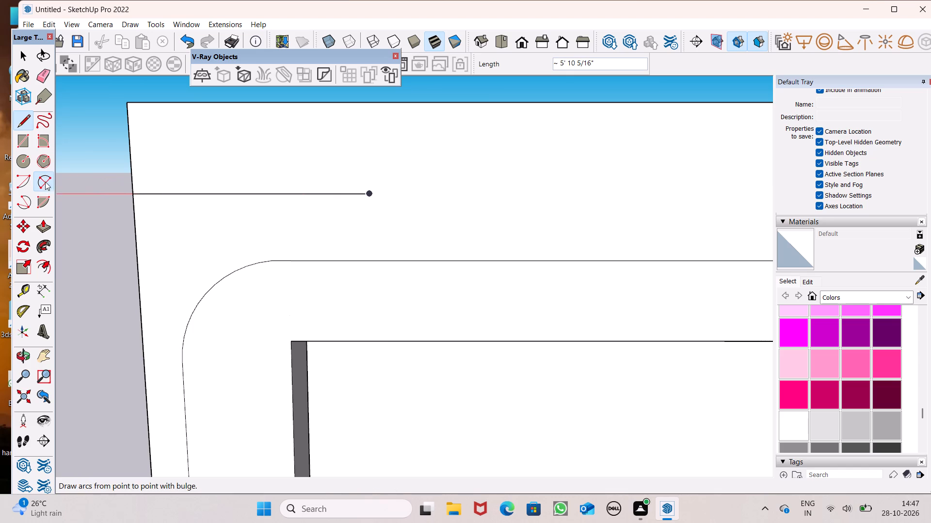
pyautogui.click(372, 194)
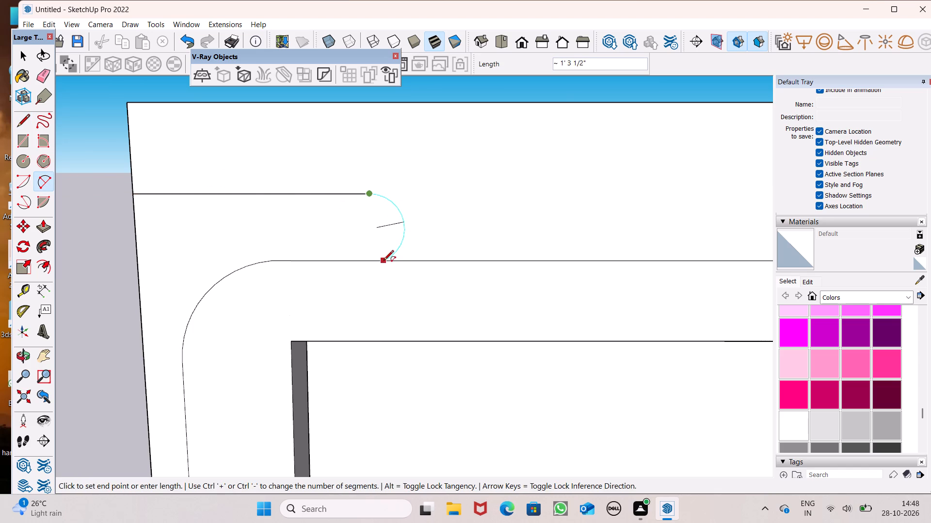
pyautogui.click(413, 258)
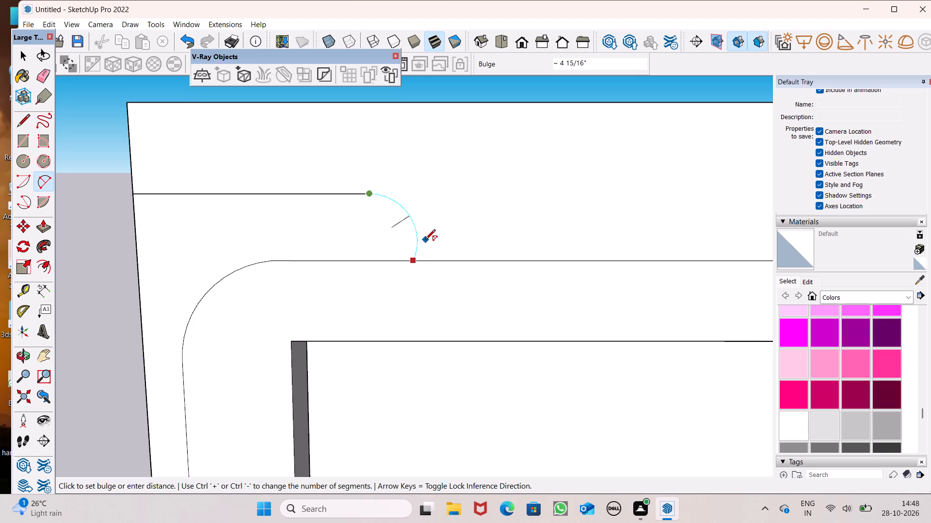
pyautogui.click(425, 240)
pyautogui.scroll(-1, 206, 171)
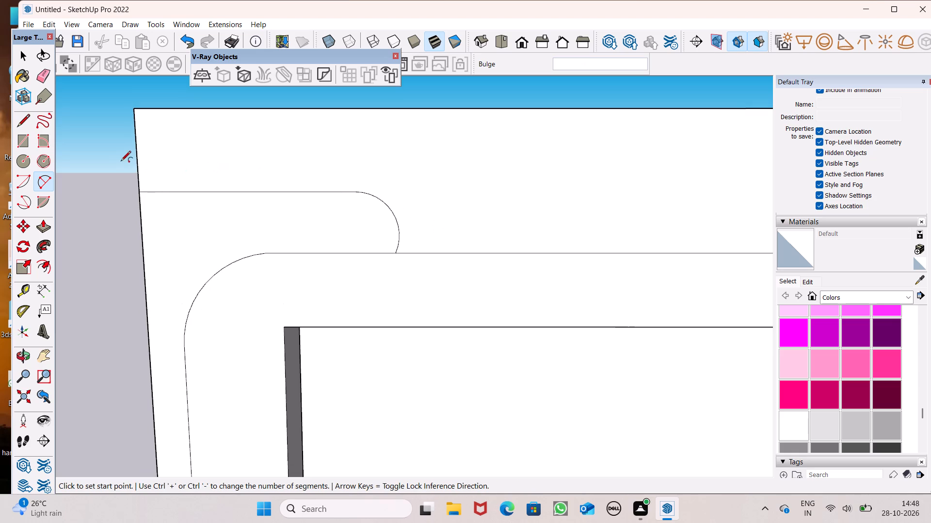
# Draw a short horizontal line from the front's left edge to the lower end of the large corner arc.
pyautogui.click(23, 116)
pyautogui.scroll(2, 191, 296)
pyautogui.scroll(-2, 218, 279)
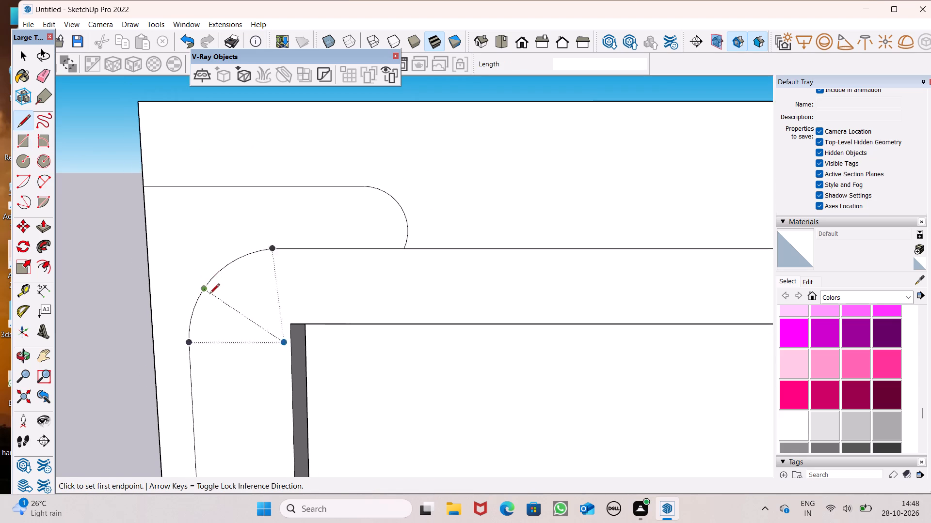
pyautogui.scroll(4, 235, 329)
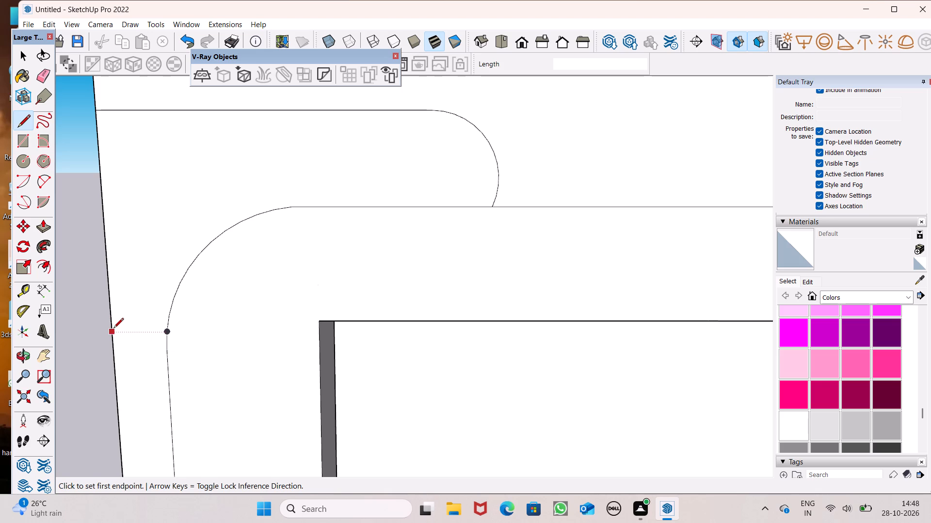
pyautogui.moveTo(114, 329); pyautogui.dragTo(119, 328)
pyautogui.click(166, 327)
pyautogui.scroll(-5, 164, 198)
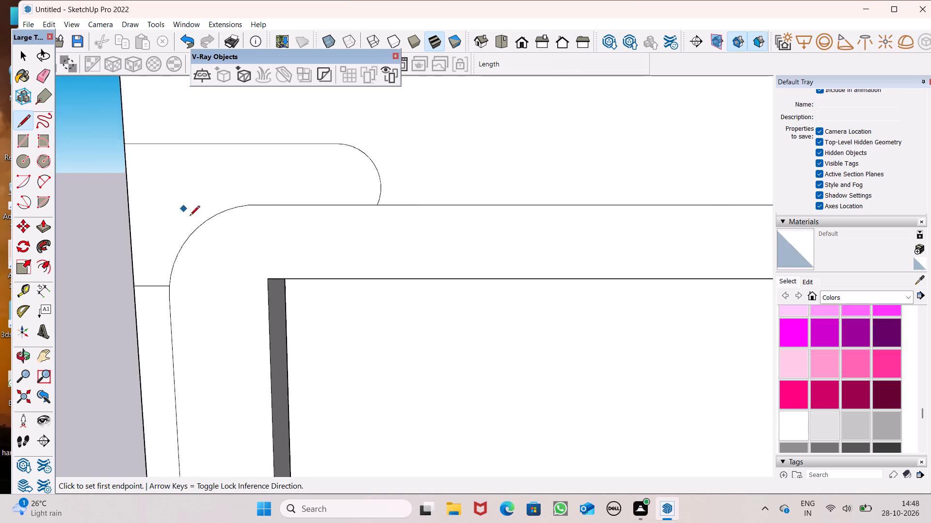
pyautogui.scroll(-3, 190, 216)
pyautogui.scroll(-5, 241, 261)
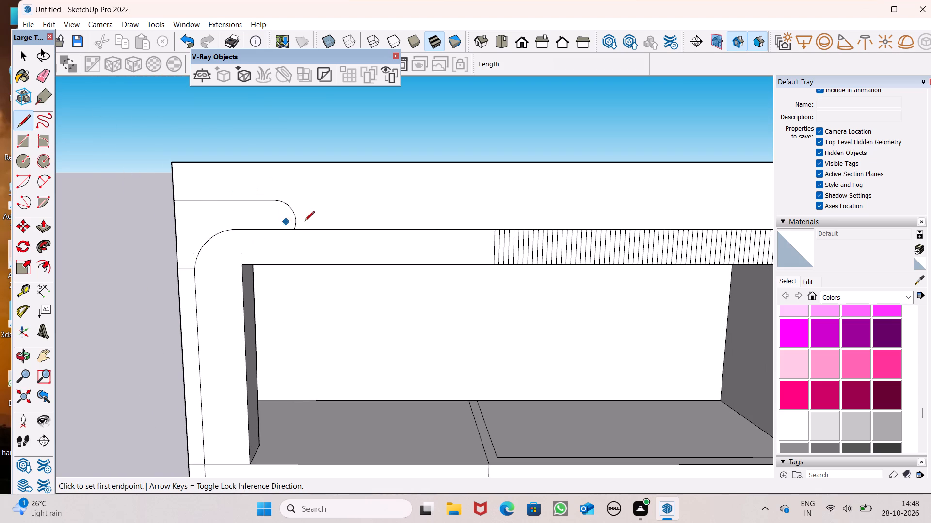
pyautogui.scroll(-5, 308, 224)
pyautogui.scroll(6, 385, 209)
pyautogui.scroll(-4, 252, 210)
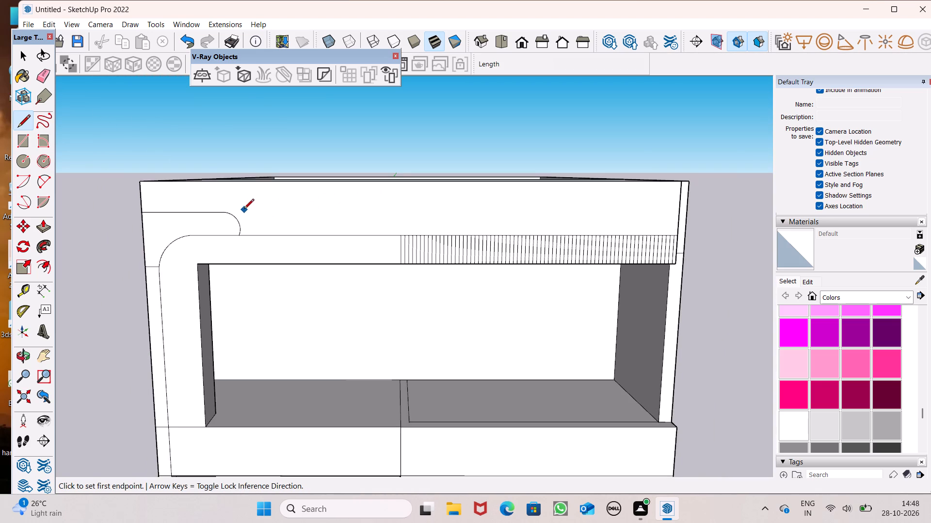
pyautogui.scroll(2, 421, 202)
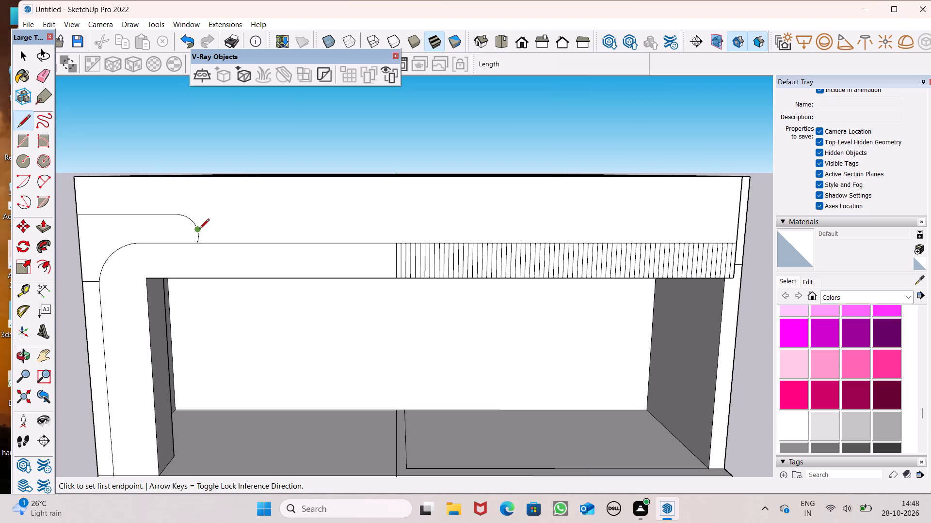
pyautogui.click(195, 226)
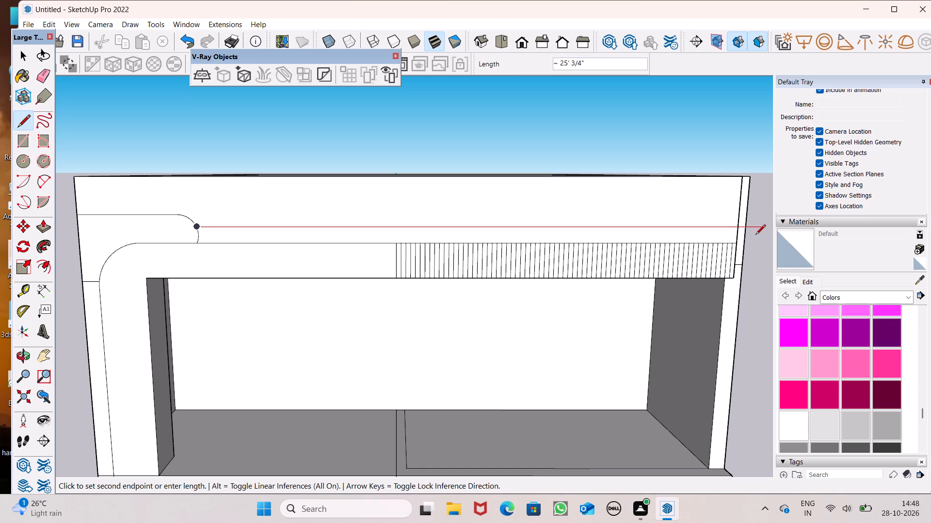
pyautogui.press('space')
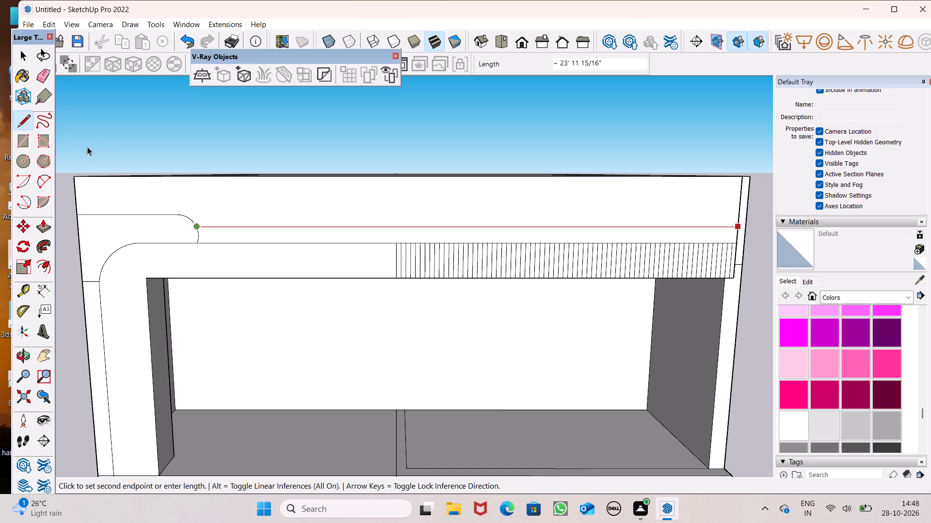
# Draw a horizontal line about 24' 2" long from the small arc to the front's right edge, above the vertical-line strip.
pyautogui.click(29, 119)
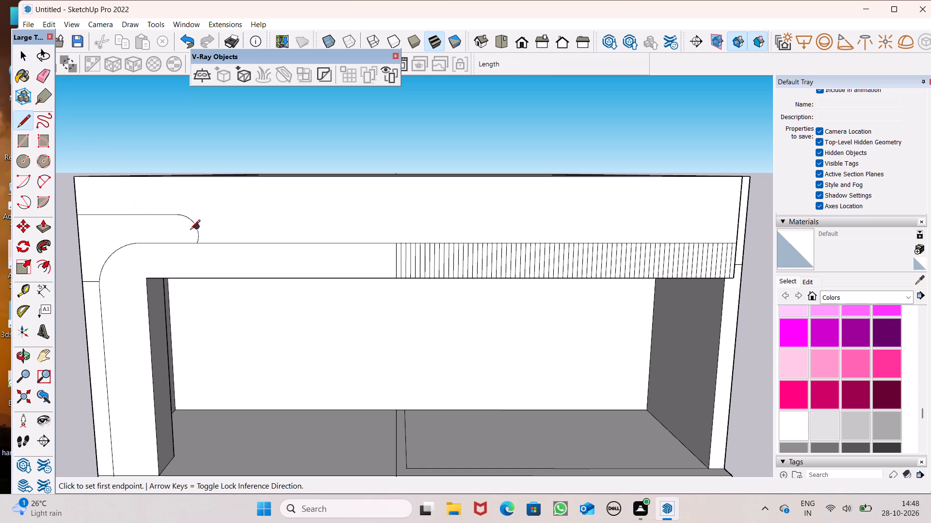
pyautogui.click(193, 221)
pyautogui.scroll(-2, 309, 222)
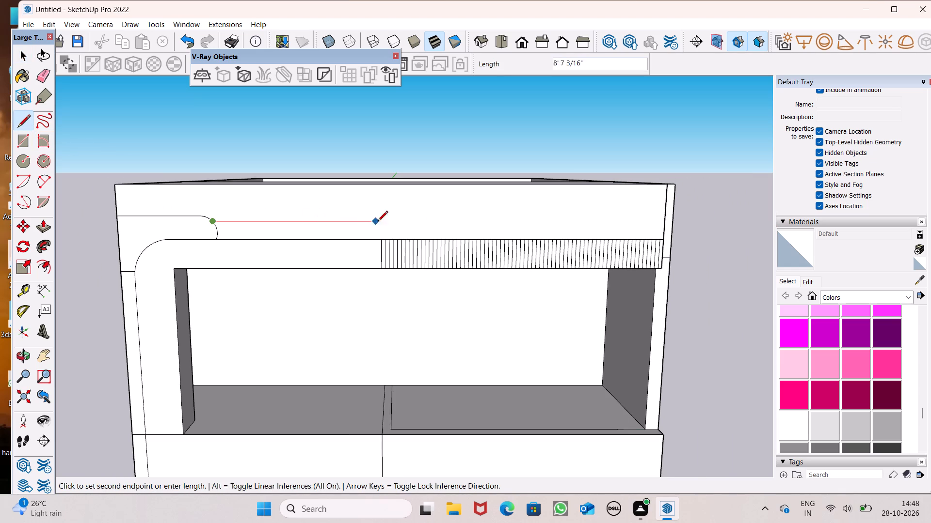
pyautogui.scroll(4, 669, 214)
pyautogui.moveTo(614, 231); pyautogui.dragTo(694, 292, button='middle')
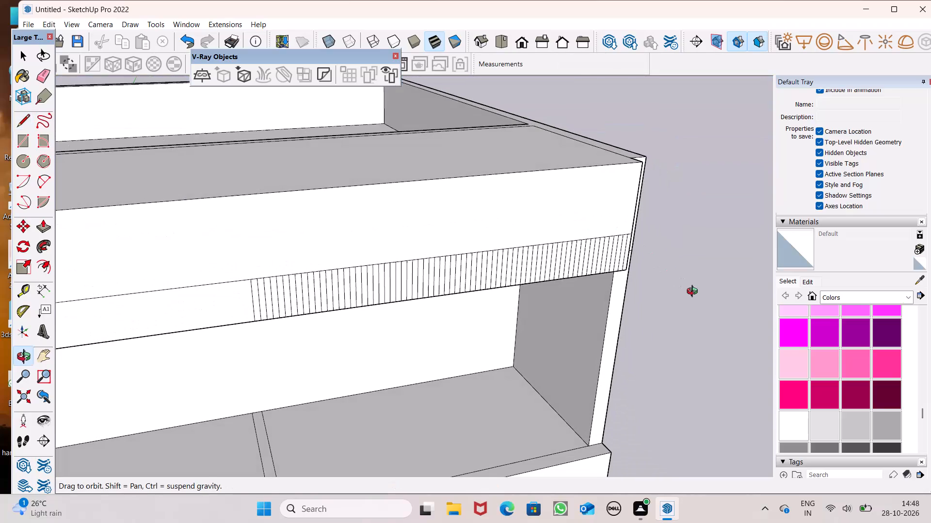
pyautogui.moveTo(694, 292); pyautogui.dragTo(694, 290, button='middle')
pyautogui.scroll(4, 638, 220)
pyautogui.click(629, 209)
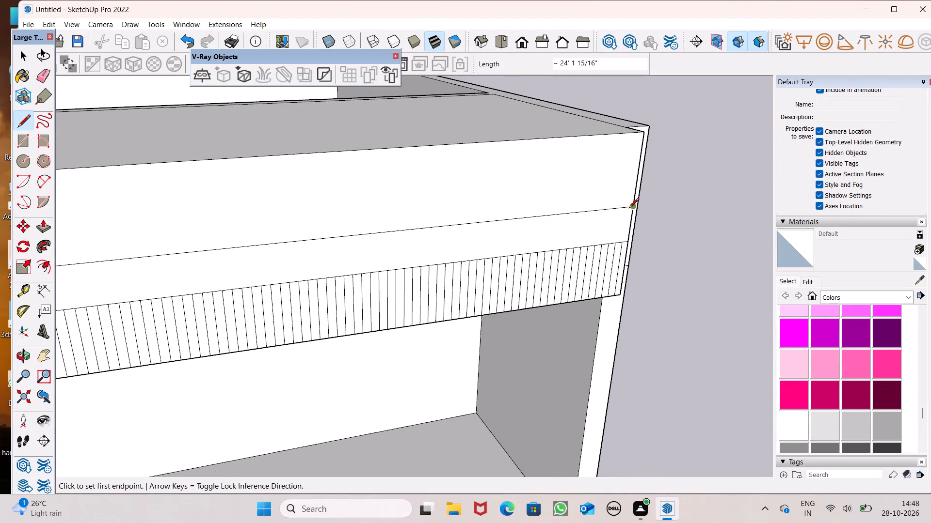
# Push the upper and lower front faces of the right side panel back 9", flush with the cabinet's front.
pyautogui.scroll(-3, 469, 151)
pyautogui.moveTo(529, 176); pyautogui.dragTo(279, 132, button='middle')
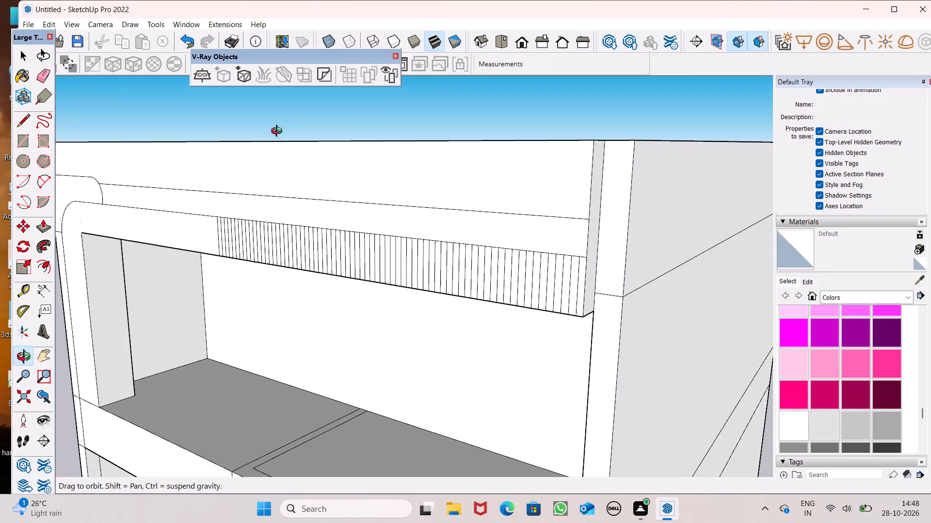
pyautogui.moveTo(279, 132); pyautogui.dragTo(395, 161, button='middle')
pyautogui.scroll(-3, 311, 116)
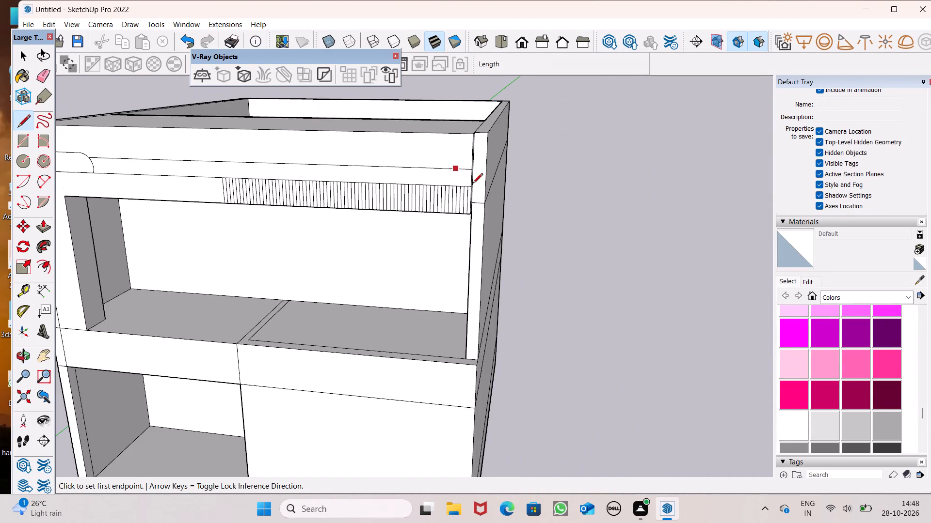
pyautogui.moveTo(506, 224); pyautogui.dragTo(499, 311, button='middle')
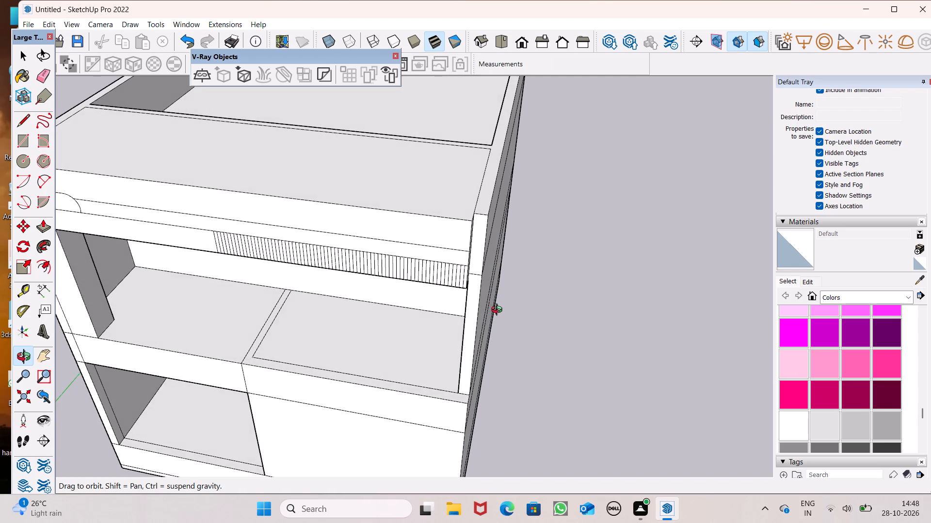
pyautogui.moveTo(499, 311); pyautogui.dragTo(471, 322, button='middle')
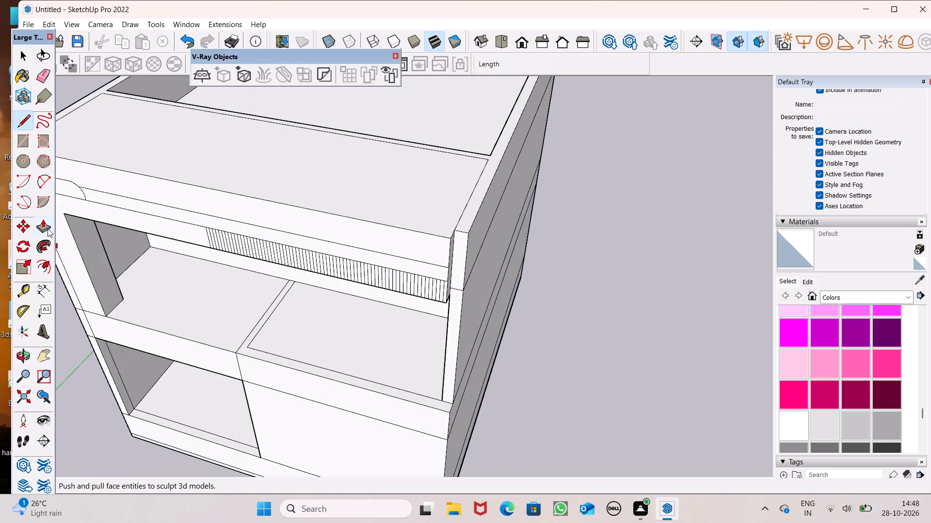
pyautogui.click(48, 228)
pyautogui.moveTo(460, 270); pyautogui.dragTo(441, 267)
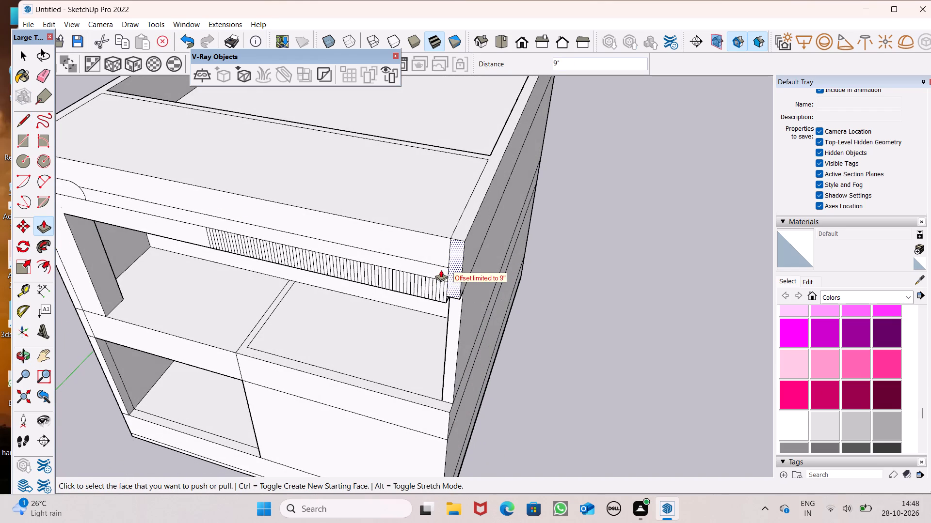
pyautogui.moveTo(451, 315); pyautogui.dragTo(453, 295)
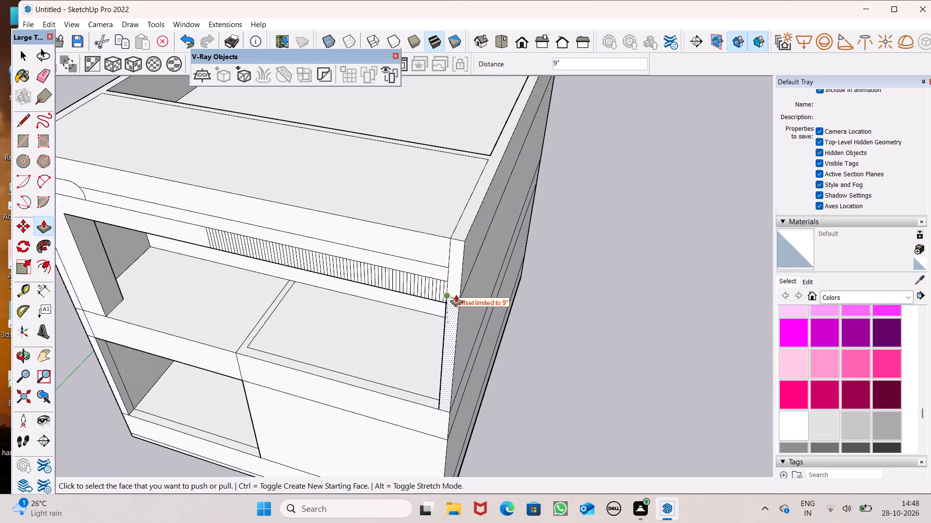
pyautogui.press('space')
# Examine the whole cabinet and the lines and arcs on its upper front from several angles and distances.
pyautogui.scroll(-7, 590, 215)
pyautogui.scroll(-1, 501, 197)
pyautogui.moveTo(486, 184); pyautogui.dragTo(515, 84, button='middle')
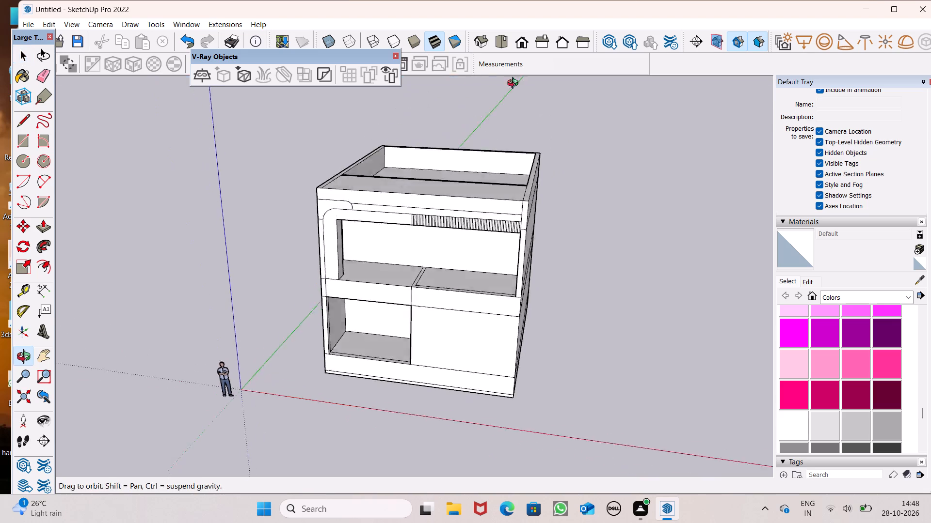
pyautogui.moveTo(515, 84); pyautogui.dragTo(522, 61, button='middle')
pyautogui.scroll(9, 543, 191)
pyautogui.scroll(-1, 527, 158)
pyautogui.scroll(1, 412, 238)
pyautogui.scroll(-2, 488, 200)
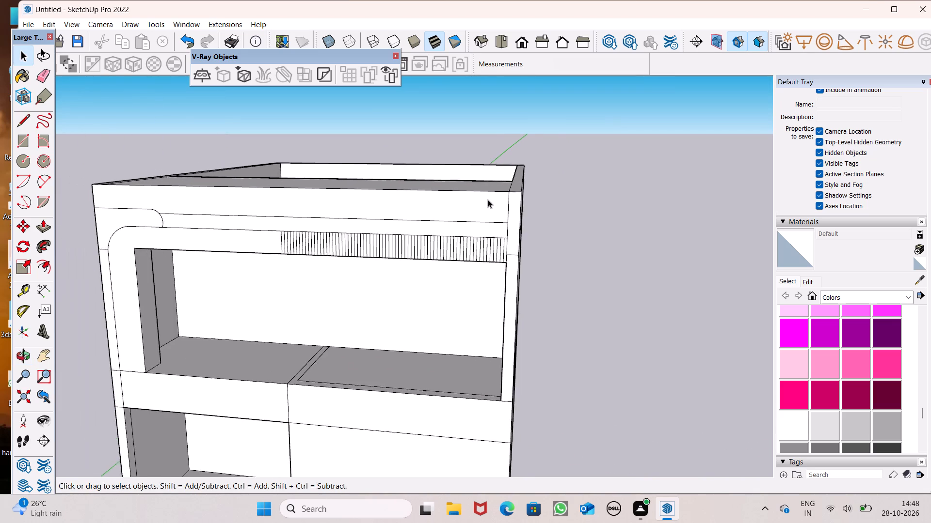
pyautogui.scroll(-1, 488, 200)
pyautogui.scroll(2, 408, 196)
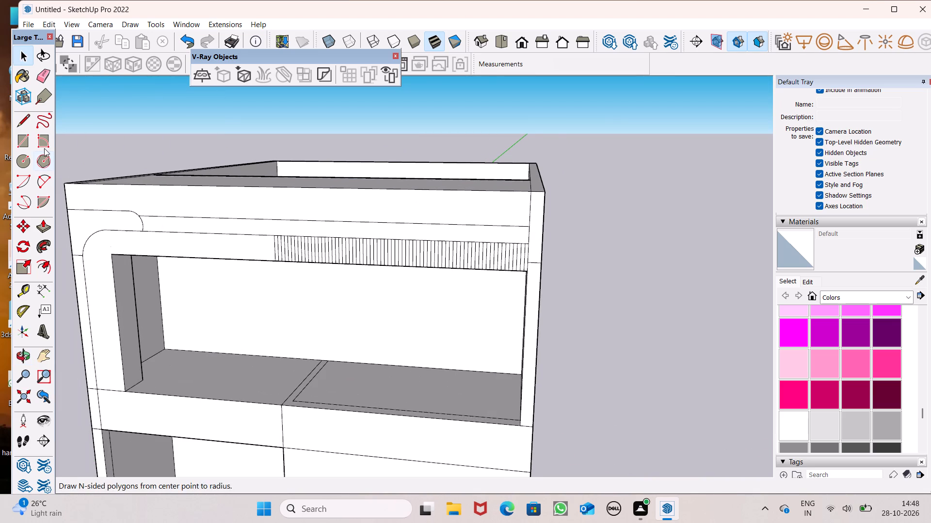
# Examine the cabinet's upper front and open top from several angles and distances.
pyautogui.click(23, 123)
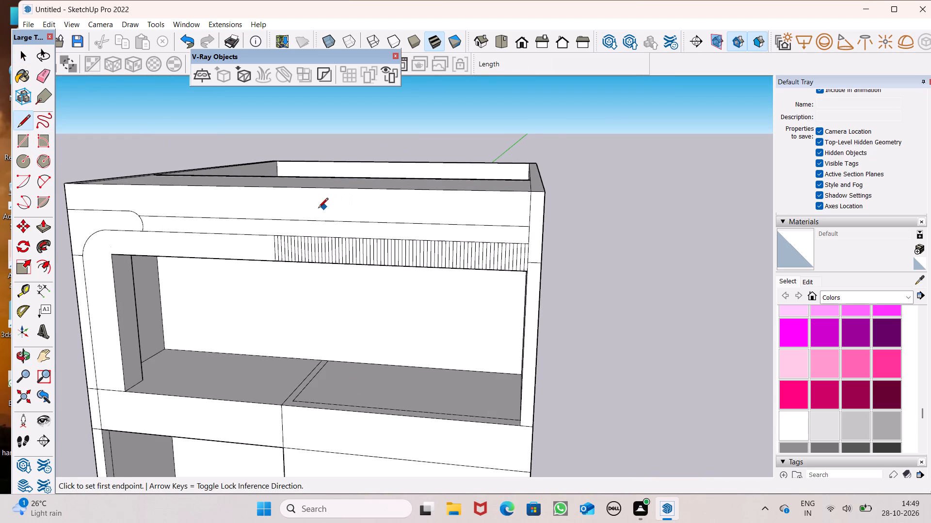
pyautogui.scroll(1, 316, 173)
pyautogui.scroll(-2, 348, 202)
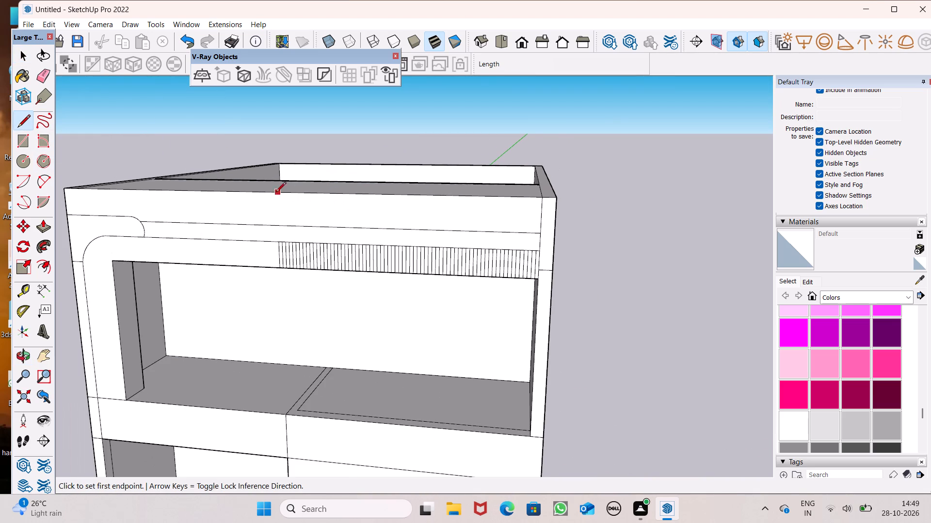
pyautogui.scroll(-3, 343, 193)
pyautogui.moveTo(388, 217); pyautogui.dragTo(396, 202, button='middle')
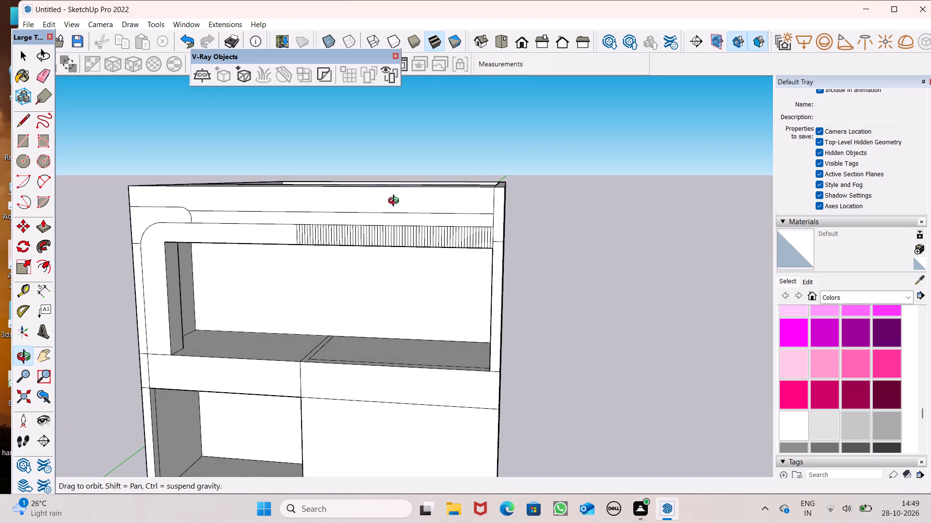
pyautogui.moveTo(396, 202); pyautogui.dragTo(379, 222, button='middle')
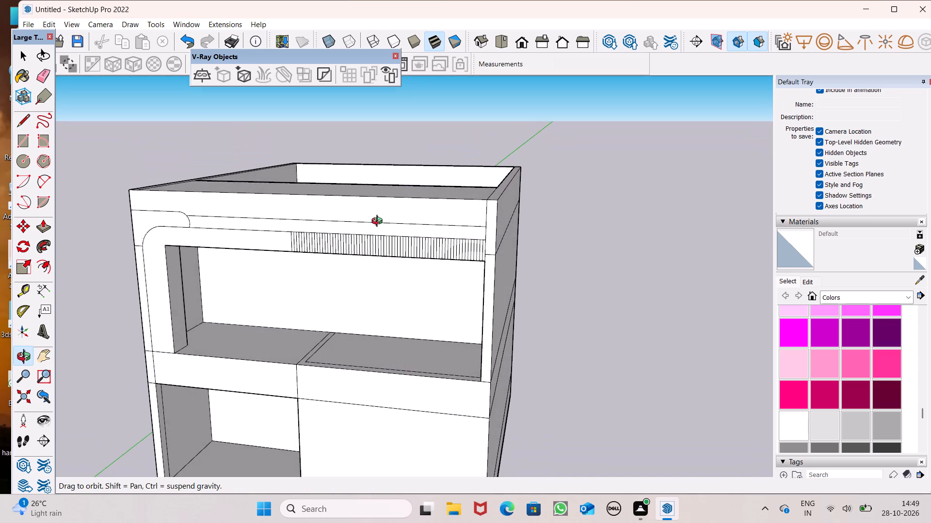
pyautogui.moveTo(379, 222); pyautogui.dragTo(369, 229, button='middle')
pyautogui.scroll(-4, 356, 189)
pyautogui.moveTo(401, 219); pyautogui.dragTo(382, 249, button='middle')
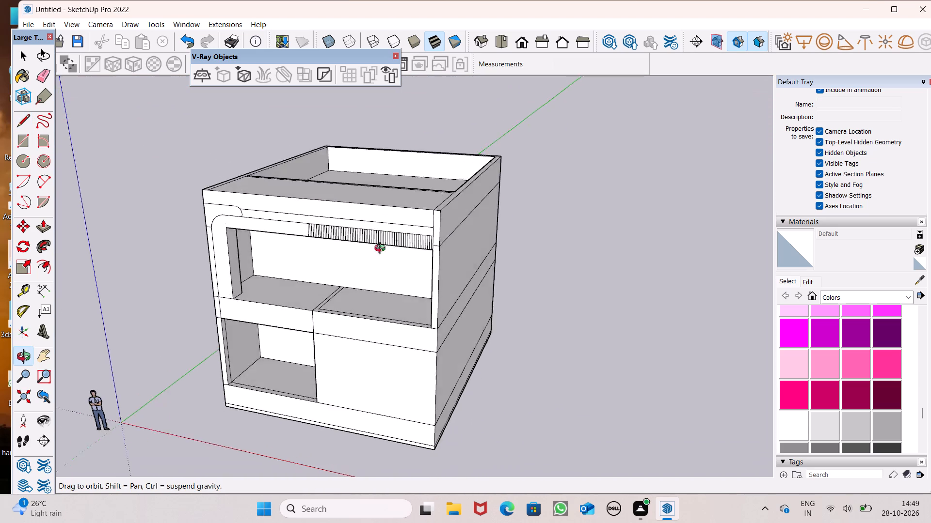
pyautogui.moveTo(382, 249); pyautogui.dragTo(462, 208, button='middle')
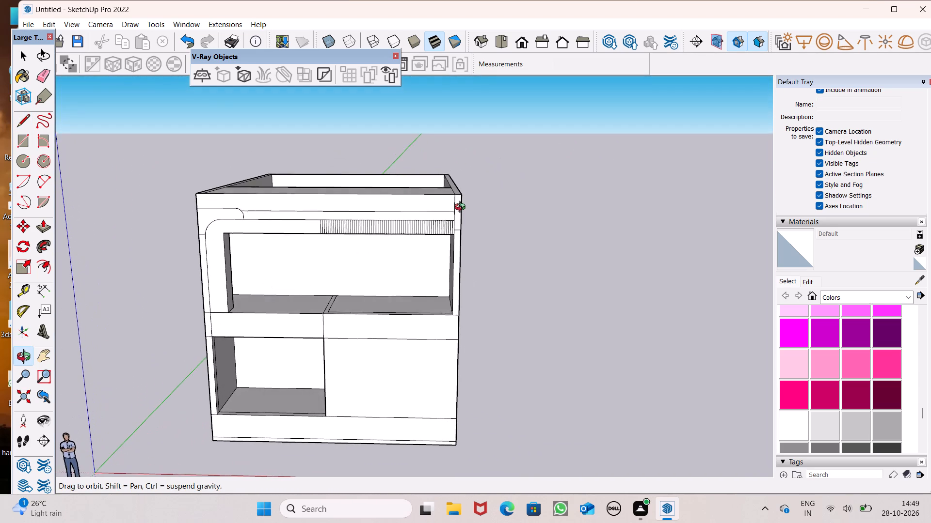
pyautogui.moveTo(462, 208); pyautogui.dragTo(420, 223, button='middle')
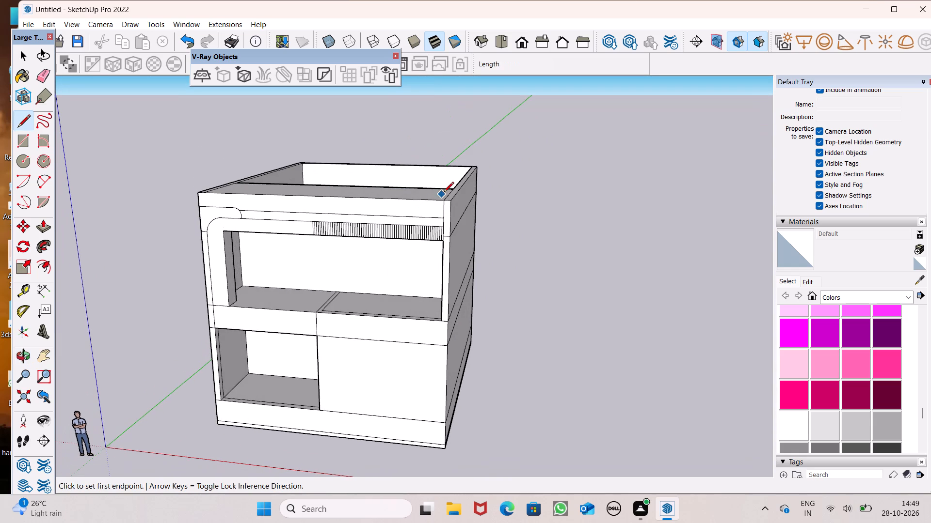
pyautogui.moveTo(456, 203); pyautogui.dragTo(440, 238, button='middle')
pyautogui.scroll(1, 358, 171)
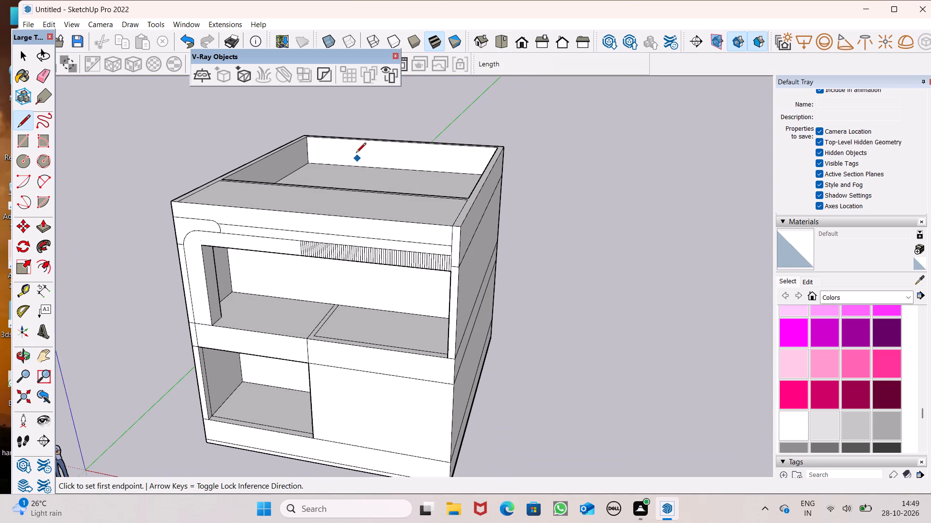
pyautogui.scroll(-1, 336, 193)
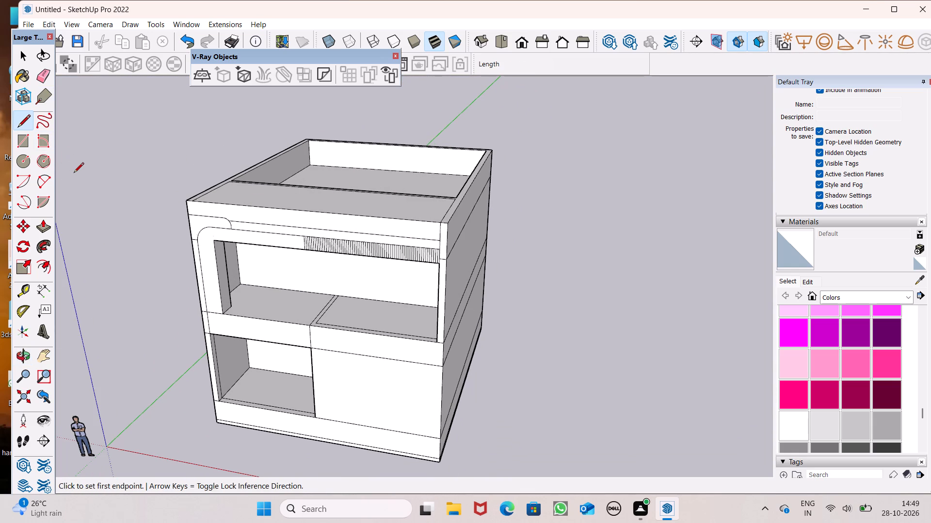
# Push the cabinet's front top panel, the strip in front of the open recess, down about 8 3/16".
pyautogui.click(45, 226)
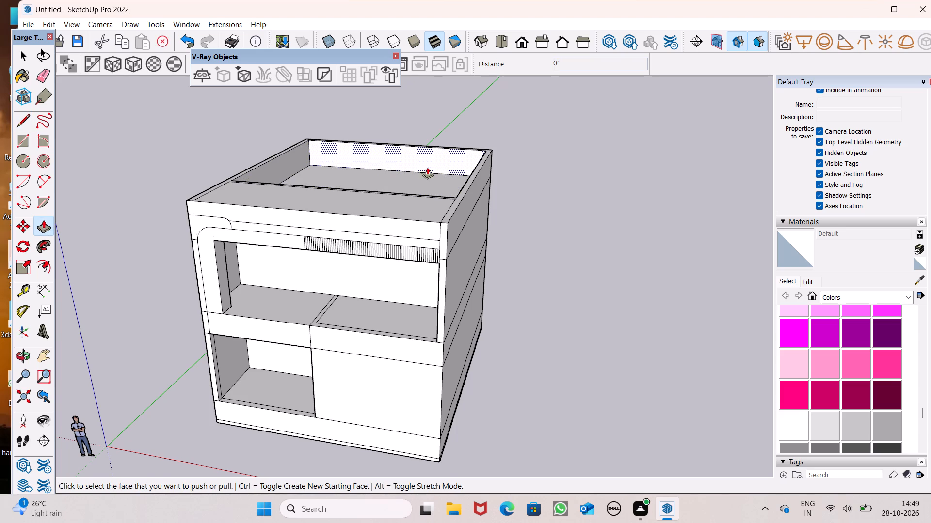
pyautogui.scroll(-1, 374, 173)
pyautogui.scroll(10, 287, 191)
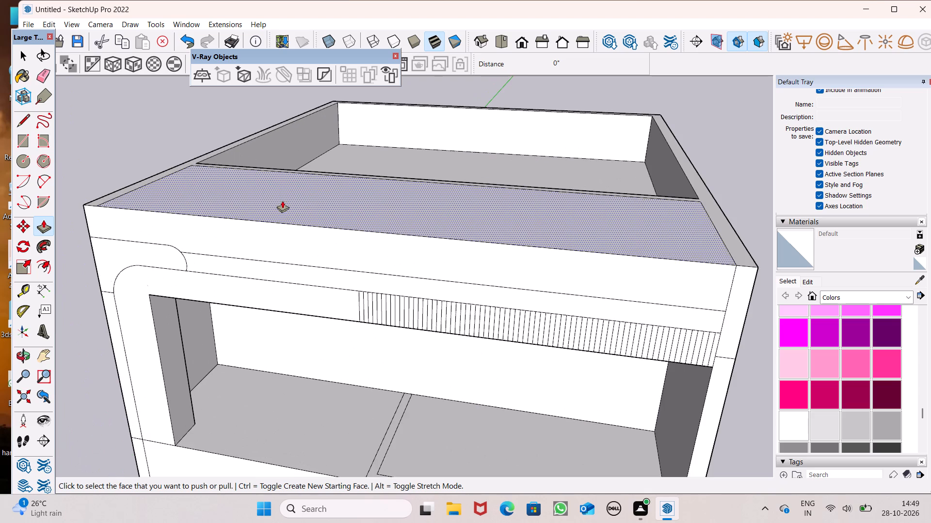
pyautogui.scroll(-3, 378, 201)
pyautogui.moveTo(267, 200); pyautogui.dragTo(377, 198, button='middle')
pyautogui.scroll(2, 243, 223)
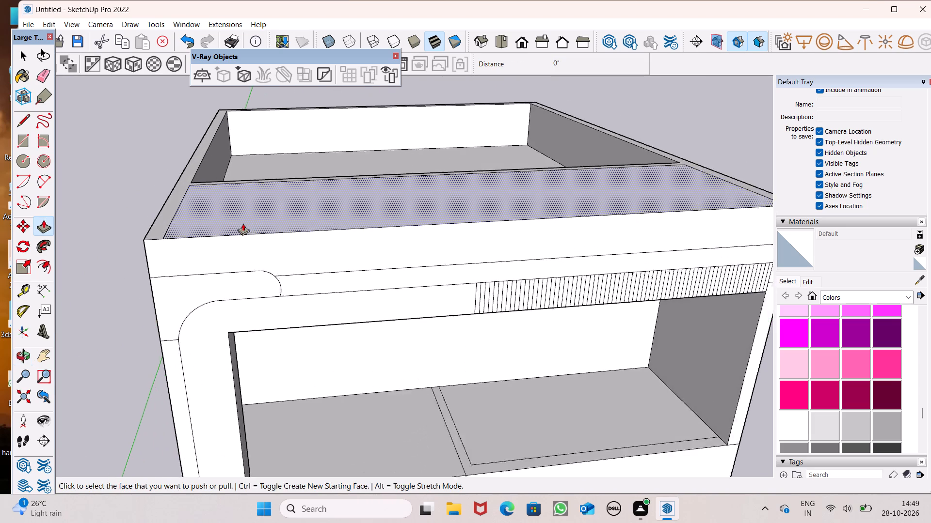
pyautogui.scroll(3, 243, 223)
pyautogui.moveTo(242, 220); pyautogui.dragTo(247, 239)
# Push the top rim along the side walls and behind the front top panel down about 8 7/16", close to the panel's level.
pyautogui.scroll(-3, 249, 163)
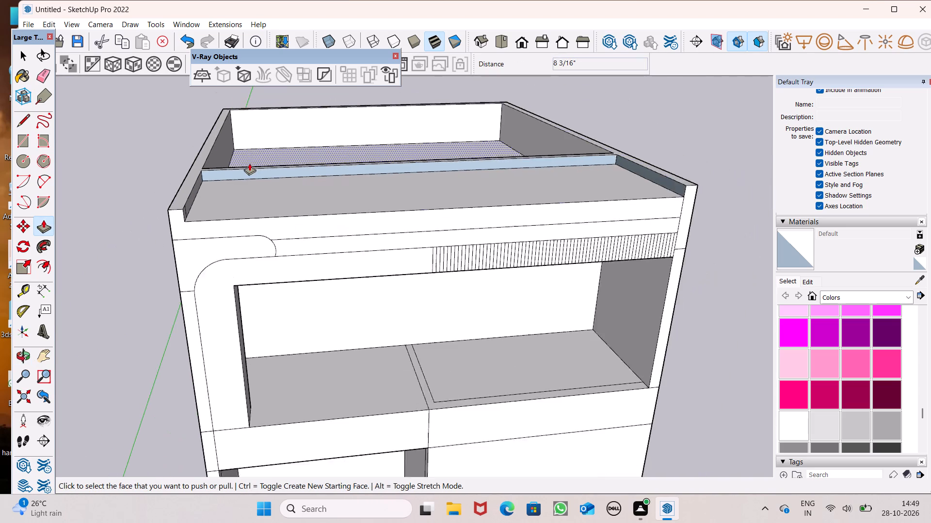
pyautogui.scroll(-3, 249, 163)
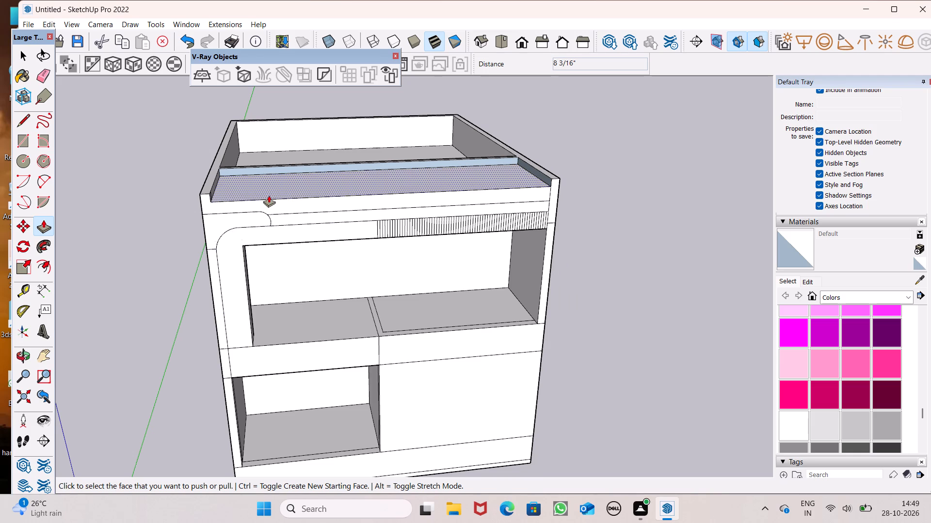
pyautogui.moveTo(310, 204); pyautogui.dragTo(254, 235, button='middle')
pyautogui.scroll(1, 310, 204)
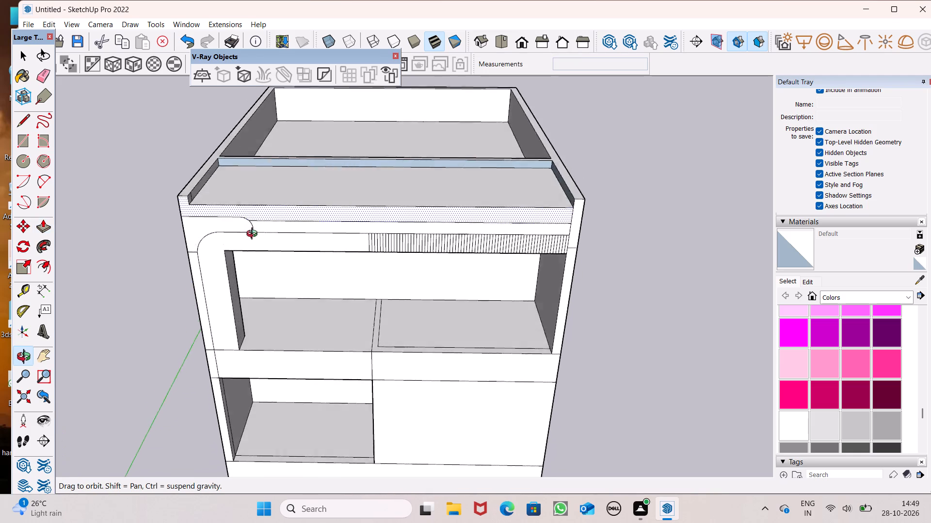
pyautogui.moveTo(254, 235); pyautogui.dragTo(309, 145, button='middle')
pyautogui.scroll(1, 220, 183)
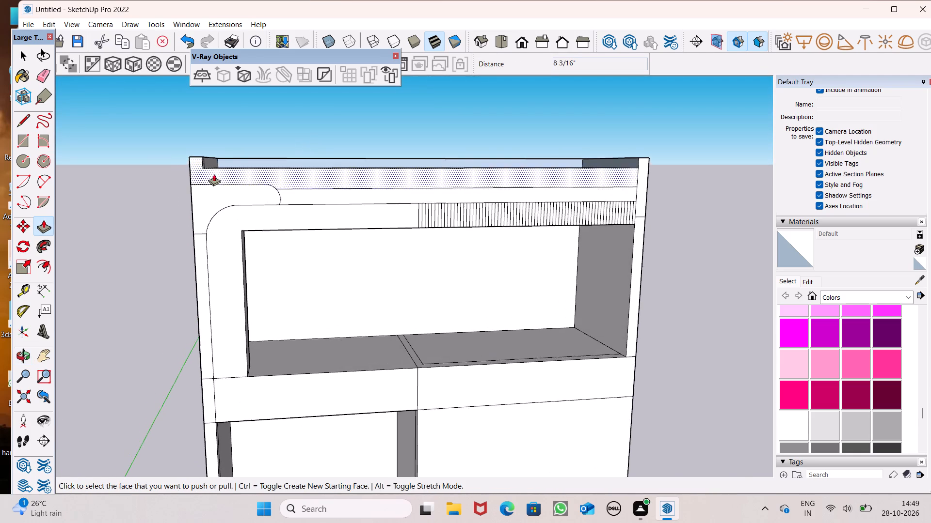
pyautogui.scroll(3, 214, 174)
pyautogui.scroll(-1, 272, 162)
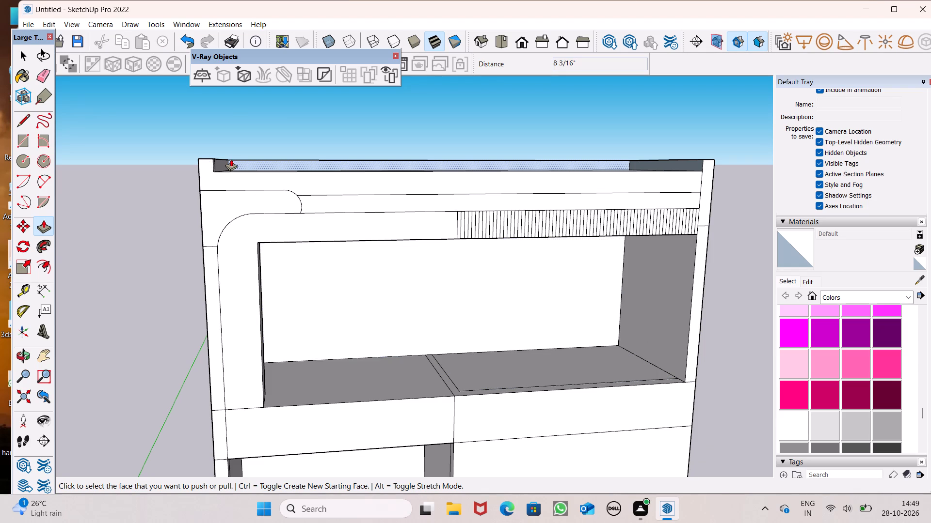
pyautogui.scroll(-1, 230, 159)
pyautogui.moveTo(264, 200); pyautogui.dragTo(191, 253, button='middle')
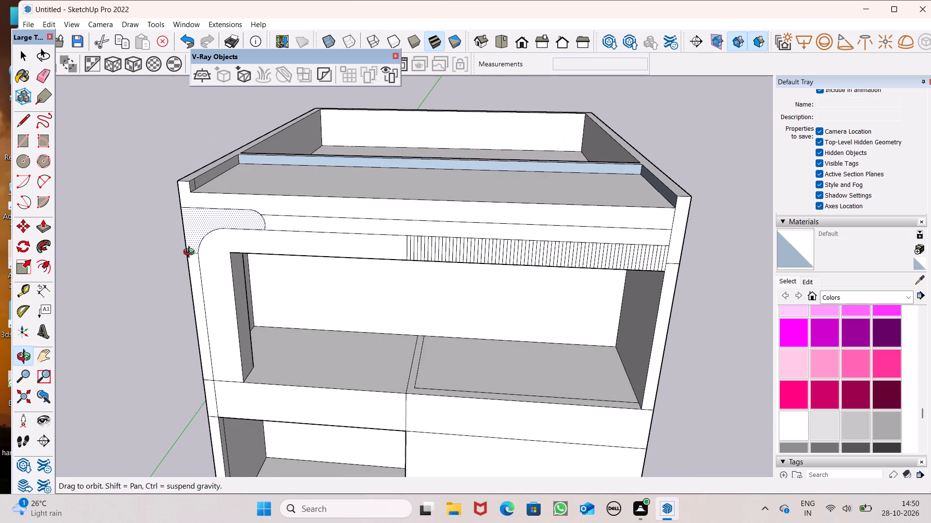
pyautogui.moveTo(191, 253); pyautogui.dragTo(184, 289, button='middle')
pyautogui.scroll(-2, 192, 260)
pyautogui.scroll(6, 487, 185)
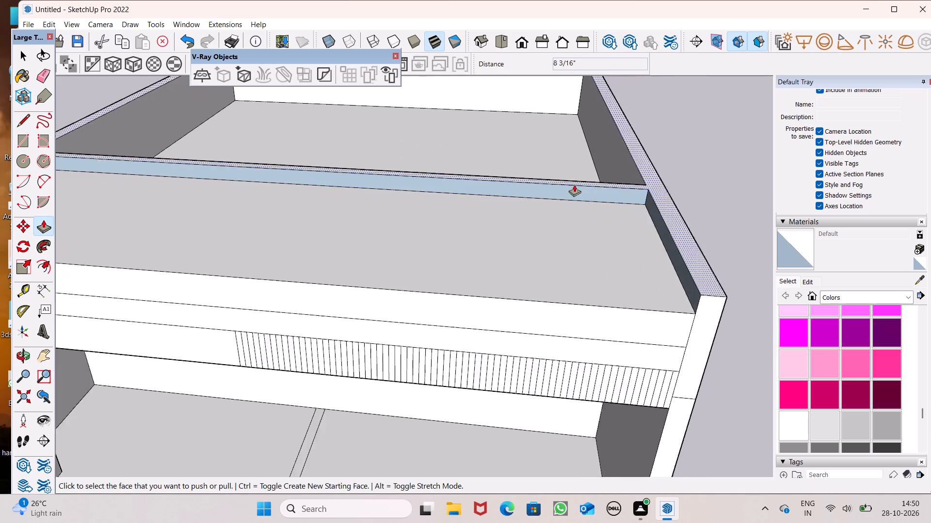
pyautogui.scroll(1, 574, 185)
pyautogui.scroll(7, 656, 167)
pyautogui.scroll(5, 593, 228)
pyautogui.moveTo(621, 232); pyautogui.dragTo(619, 316)
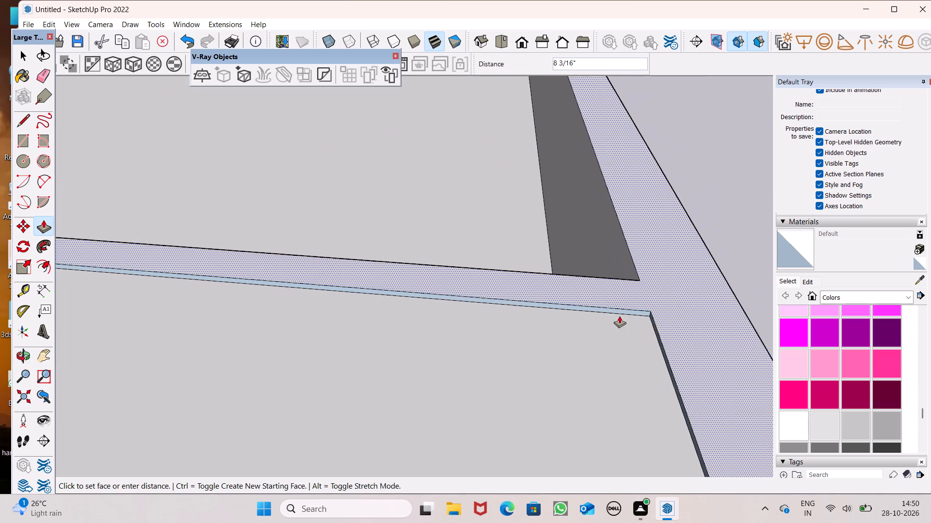
pyautogui.moveTo(619, 316); pyautogui.dragTo(601, 307)
# Push the cabinet's front top panel down about 11 3/4" towards the horizontal line above the vertical-line strip.
pyautogui.scroll(-16, 518, 124)
pyautogui.moveTo(446, 187); pyautogui.dragTo(444, 165, button='middle')
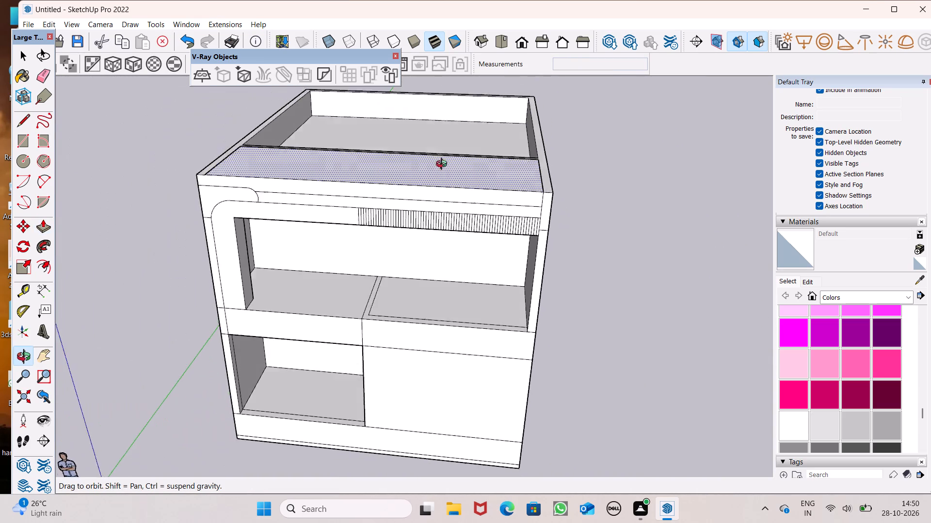
pyautogui.moveTo(444, 165); pyautogui.dragTo(458, 120, button='middle')
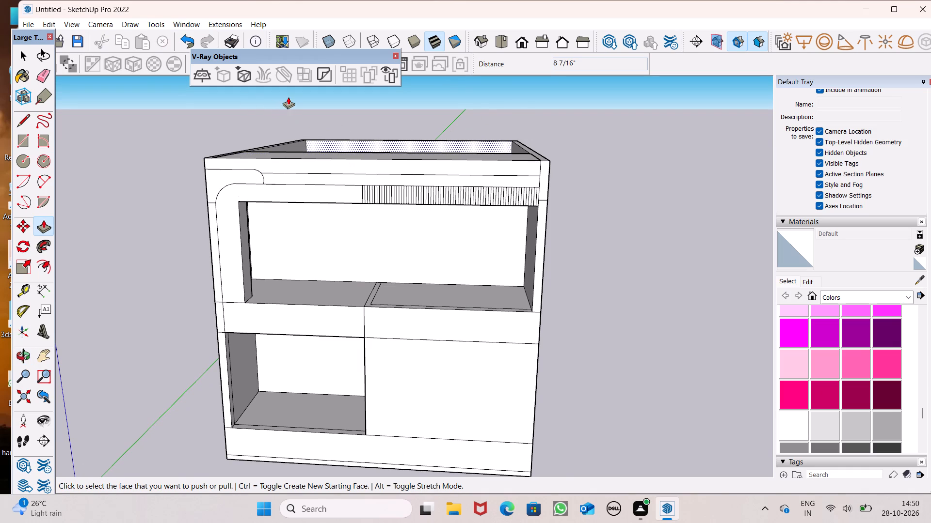
pyautogui.scroll(1, 264, 105)
pyautogui.moveTo(264, 105); pyautogui.dragTo(274, 95, button='middle')
pyautogui.scroll(7, 248, 117)
pyautogui.scroll(-2, 236, 151)
pyautogui.moveTo(244, 173); pyautogui.dragTo(236, 191, button='middle')
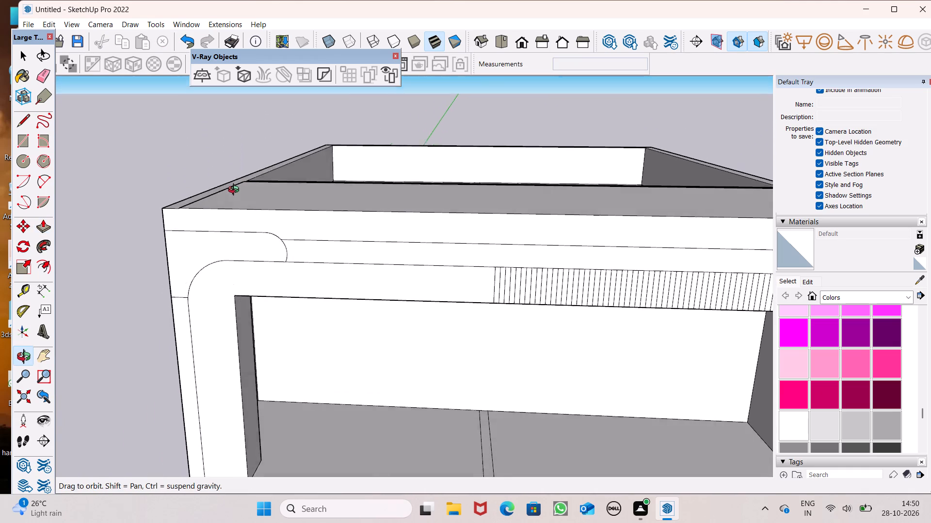
pyautogui.moveTo(236, 191); pyautogui.dragTo(232, 195, button='middle')
pyautogui.scroll(-1, 223, 169)
pyautogui.scroll(3, 202, 199)
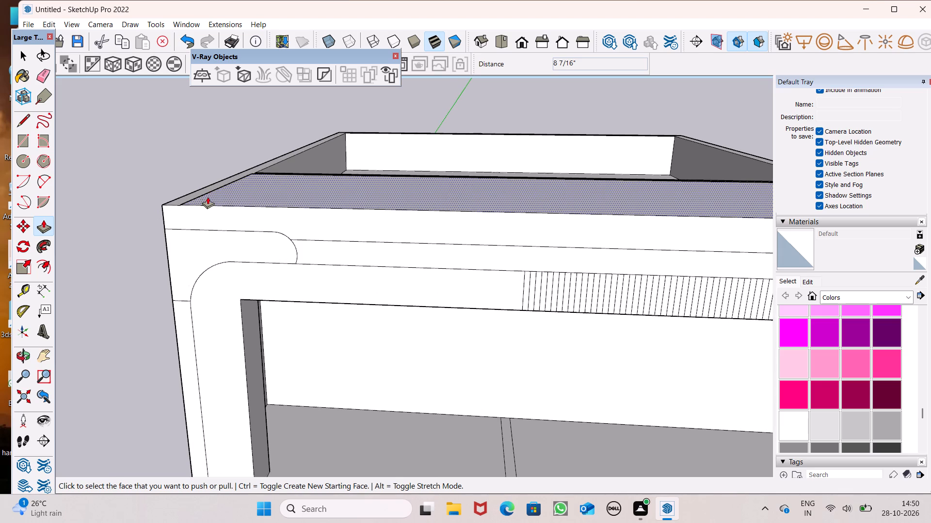
pyautogui.moveTo(208, 198); pyautogui.dragTo(212, 224)
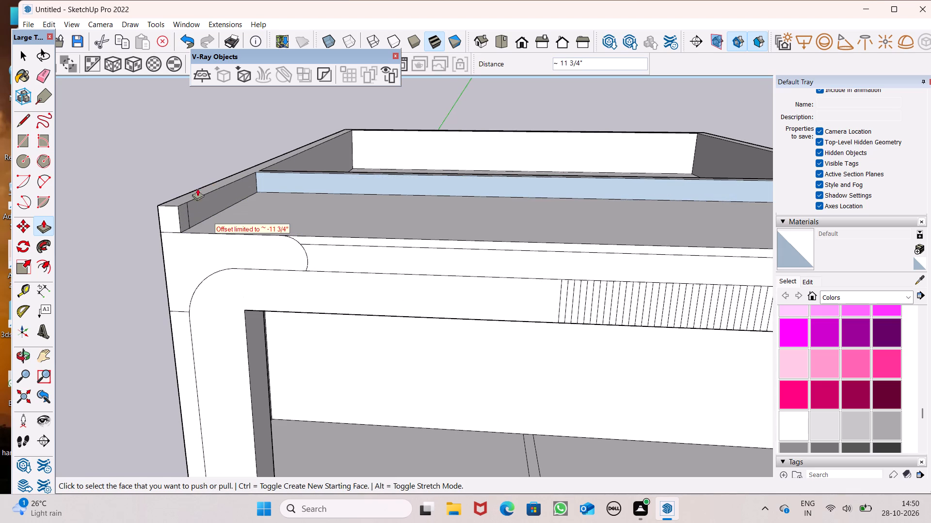
# Push the top rim around the panel and the recess down about 11 1/2".
pyautogui.moveTo(179, 199); pyautogui.dragTo(199, 221)
# Examine the lowered top panel, the rim and the upper front of the cabinet from several angles.
pyautogui.scroll(-4, 278, 152)
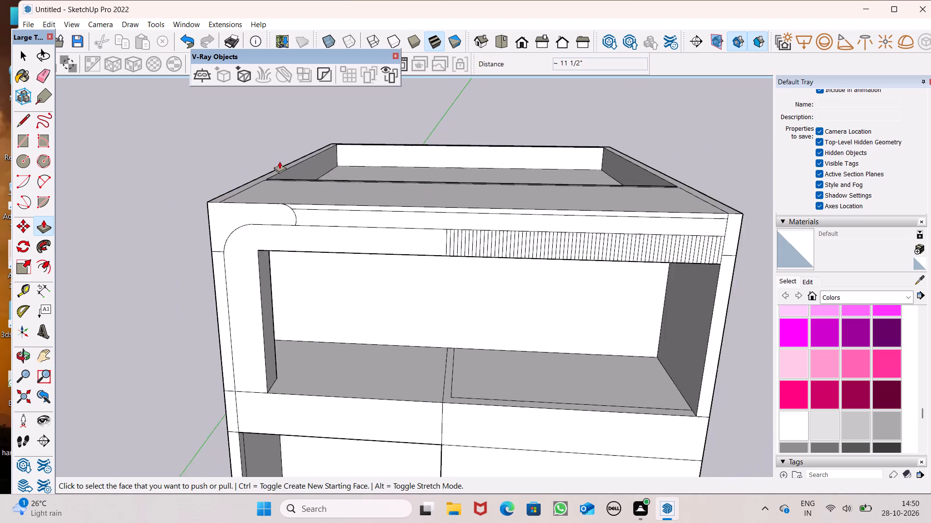
pyautogui.scroll(-2, 279, 161)
pyautogui.moveTo(318, 170); pyautogui.dragTo(321, 165, button='middle')
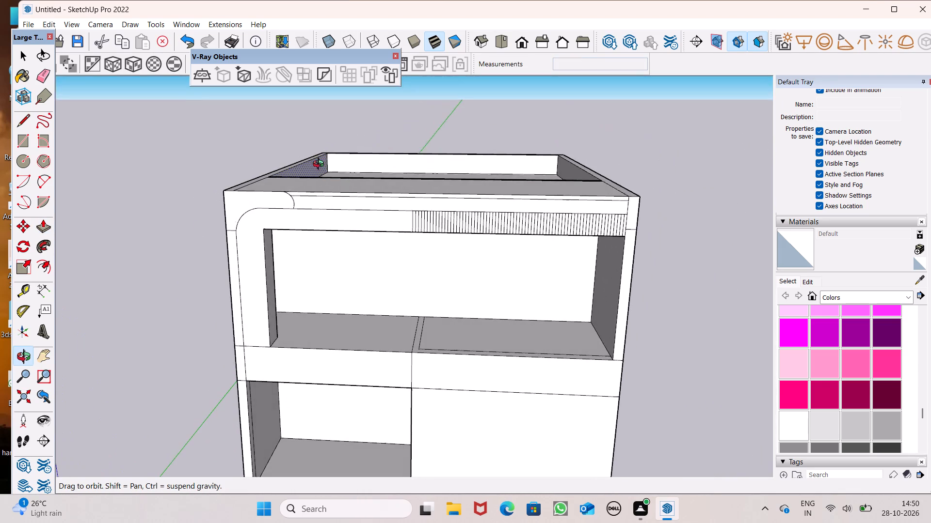
pyautogui.moveTo(321, 165); pyautogui.dragTo(247, 221, button='middle')
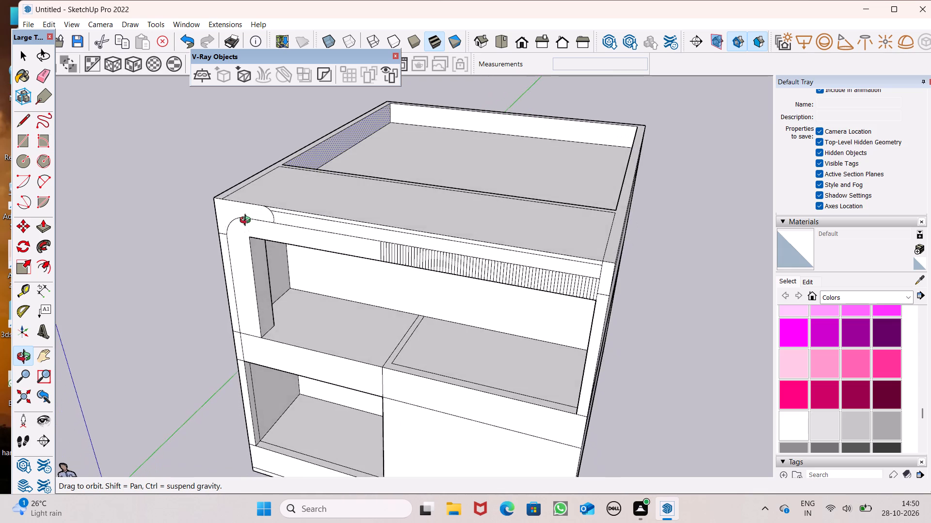
pyautogui.moveTo(247, 221); pyautogui.dragTo(137, 250, button='middle')
pyautogui.scroll(-2, 471, 182)
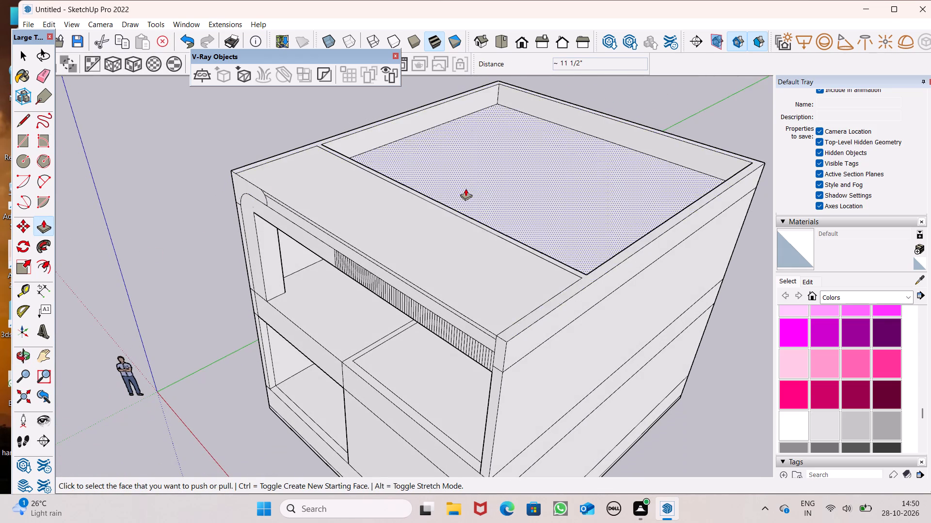
pyautogui.scroll(-1, 465, 188)
pyautogui.scroll(2, 433, 184)
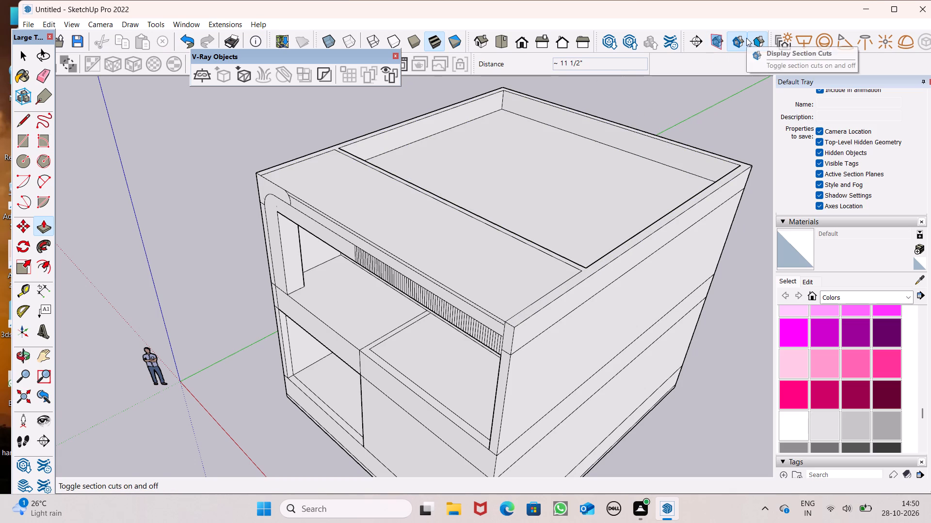
pyautogui.scroll(-1, 525, 186)
pyautogui.moveTo(493, 202); pyautogui.dragTo(635, 110, button='middle')
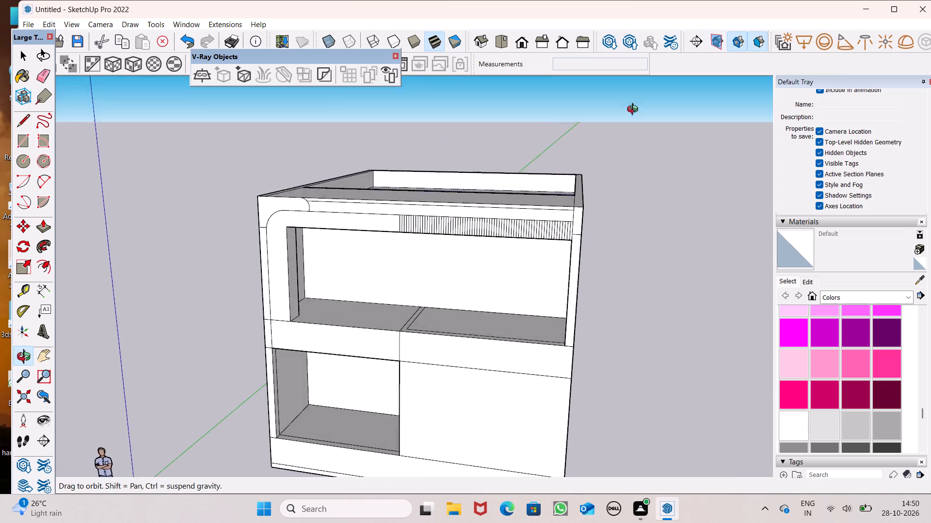
pyautogui.moveTo(635, 110); pyautogui.dragTo(666, 88, button='middle')
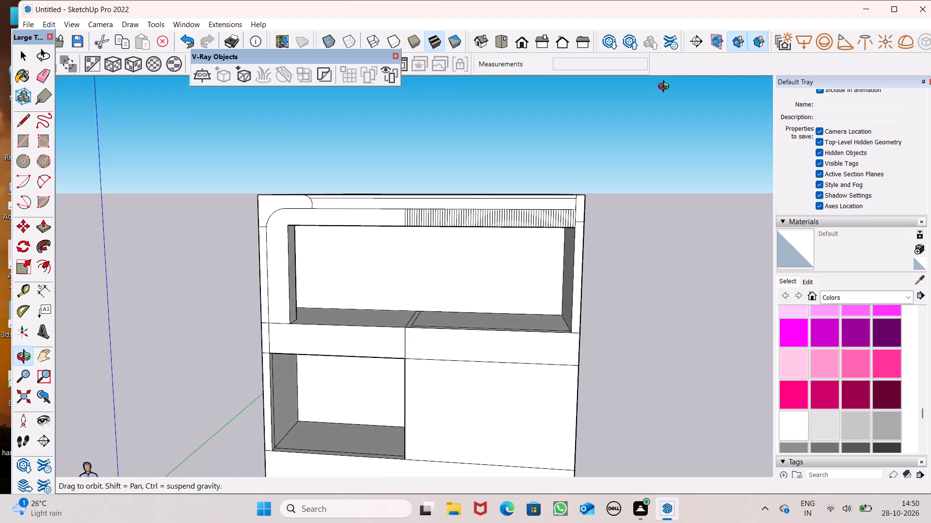
pyautogui.moveTo(666, 88); pyautogui.dragTo(620, 143, button='middle')
pyautogui.scroll(2, 370, 170)
pyautogui.scroll(-2, 392, 185)
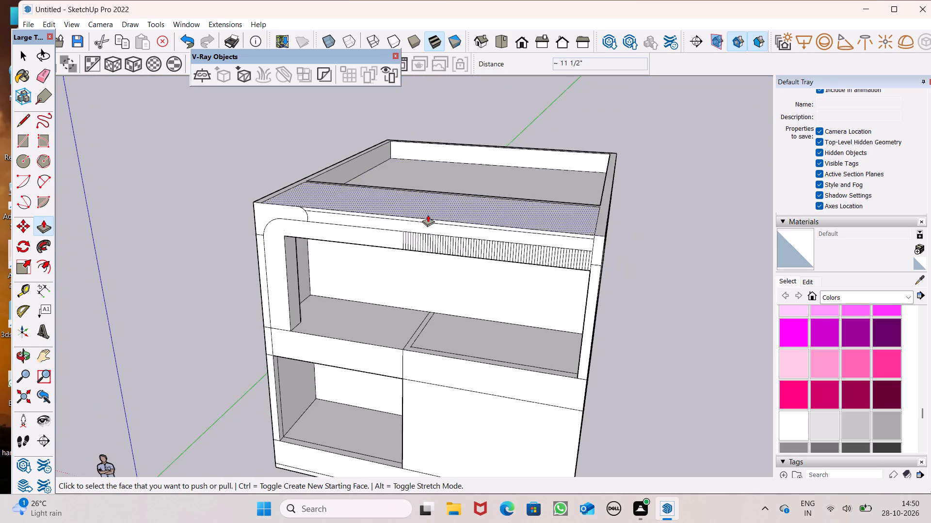
pyautogui.moveTo(465, 231); pyautogui.dragTo(160, 259, button='middle')
pyautogui.moveTo(386, 249); pyautogui.dragTo(490, 249, button='middle')
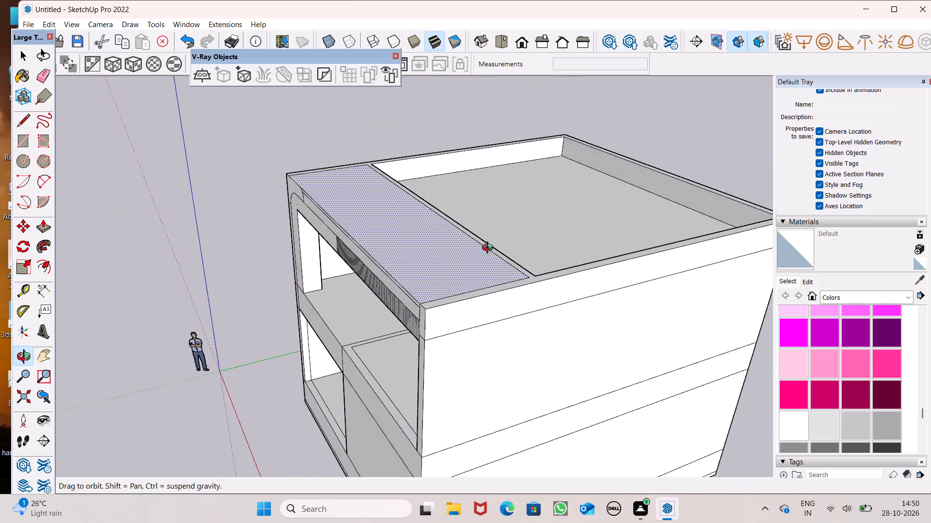
pyautogui.moveTo(490, 249); pyautogui.dragTo(690, 161, button='middle')
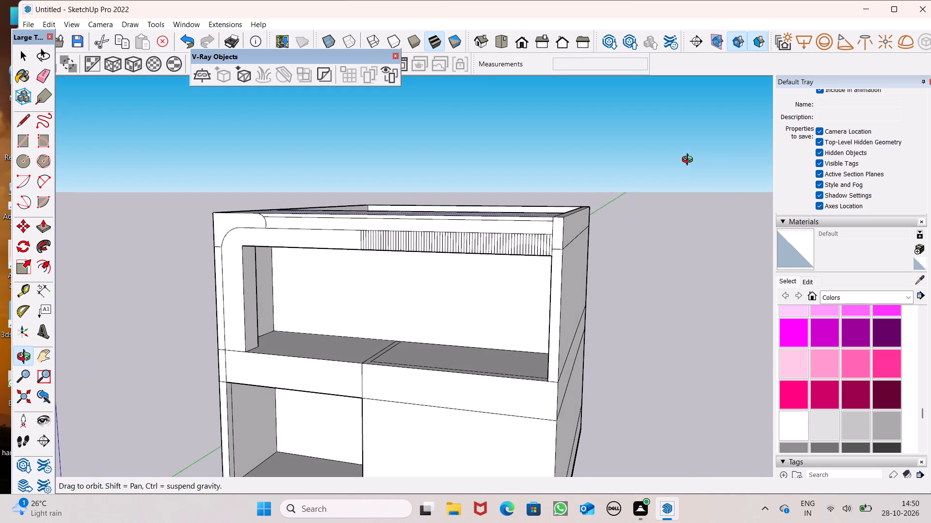
# Erase the horizontal line just below the cabinet's top front edge, above the vertical-line strip.
pyautogui.moveTo(690, 161); pyautogui.dragTo(664, 195, button='middle')
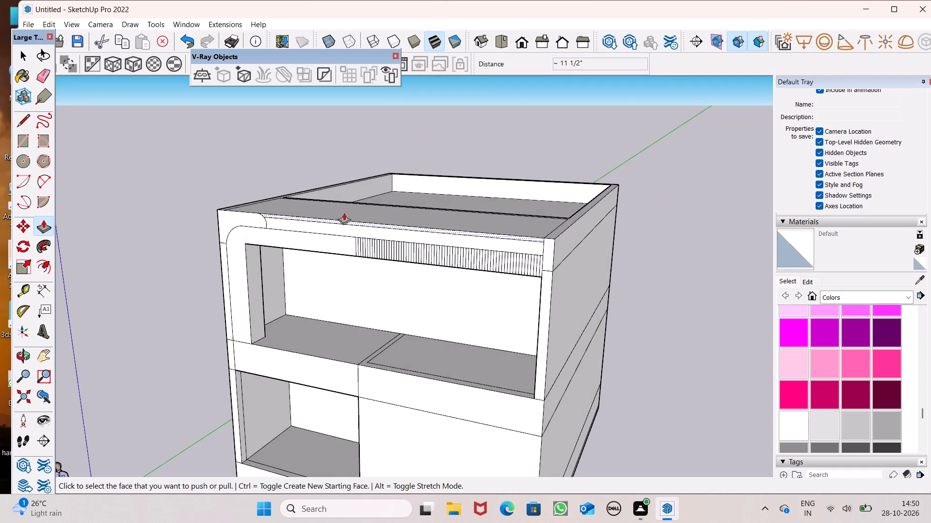
pyautogui.scroll(1, 371, 192)
pyautogui.moveTo(530, 198); pyautogui.dragTo(665, 171, button='middle')
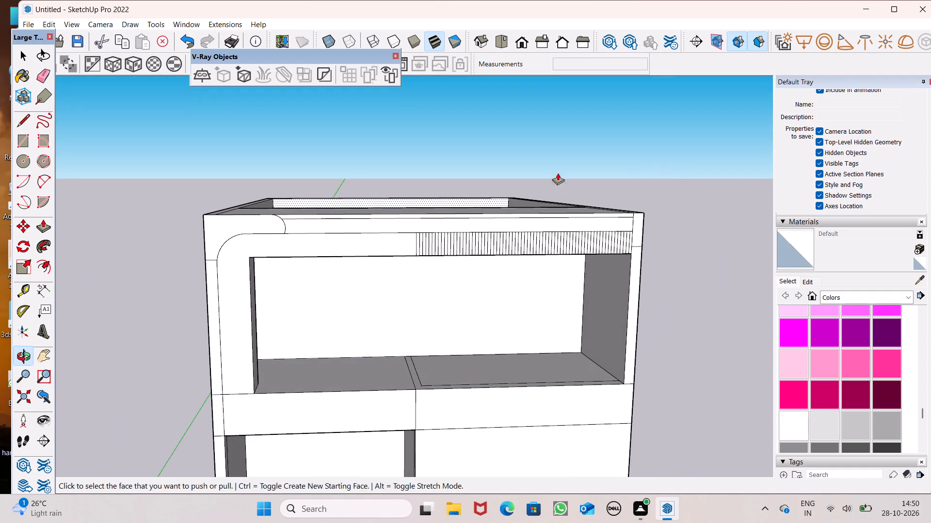
pyautogui.press('space')
pyautogui.click(42, 77)
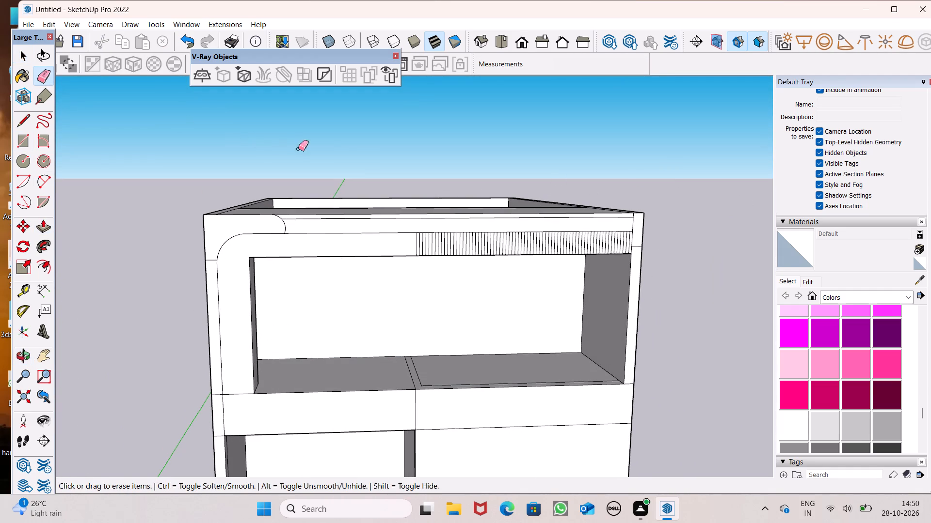
pyautogui.scroll(1, 479, 160)
pyautogui.scroll(3, 337, 220)
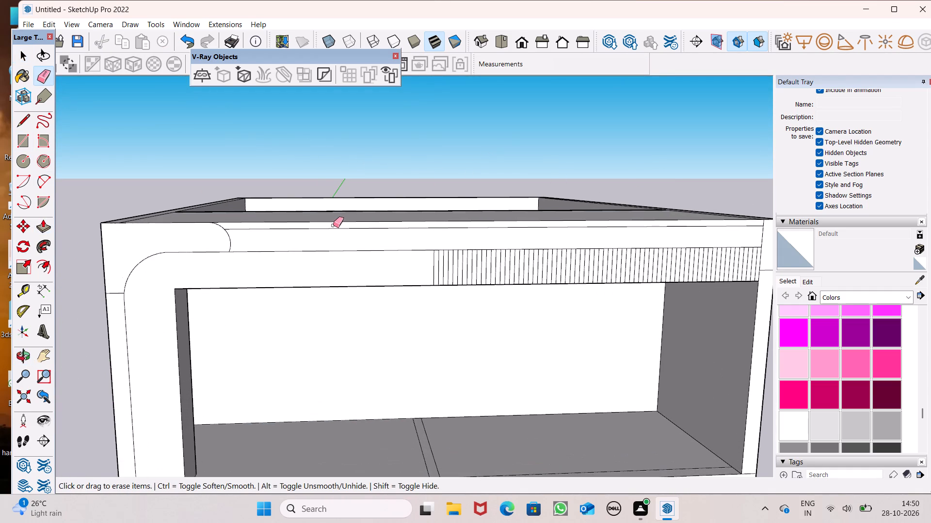
pyautogui.click(333, 228)
pyautogui.scroll(-3, 300, 178)
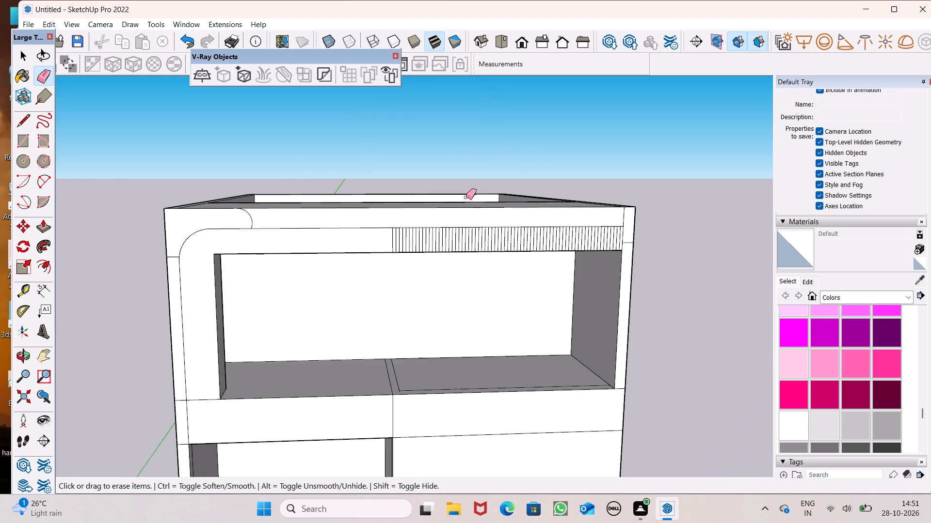
# Examine the cabinet's upper front, side and recessed top from several angles.
pyautogui.scroll(-1, 466, 197)
pyautogui.moveTo(464, 232); pyautogui.dragTo(150, 308, button='middle')
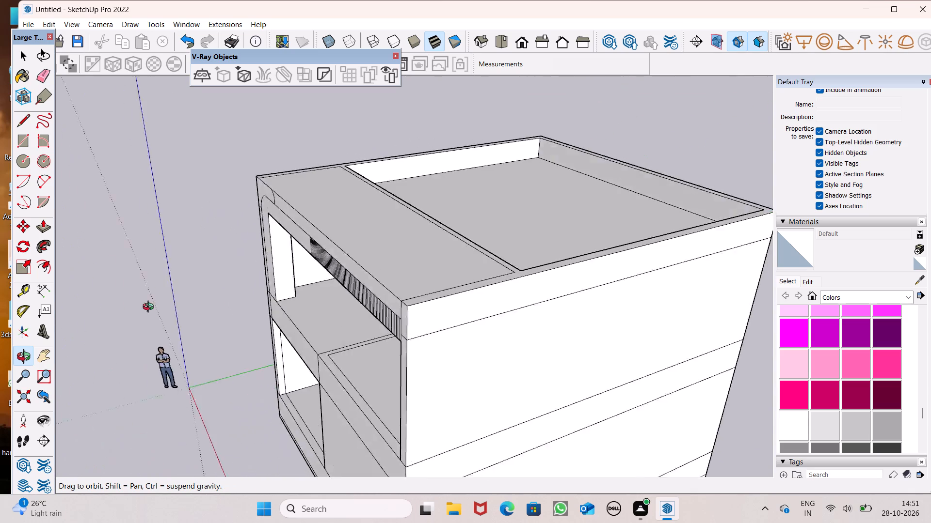
pyautogui.moveTo(150, 308); pyautogui.dragTo(353, 142, button='middle')
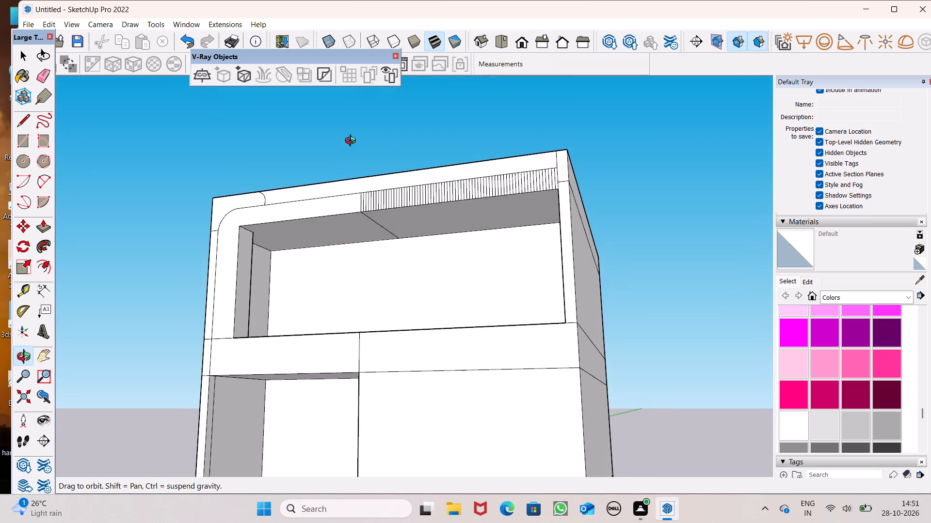
pyautogui.moveTo(353, 142); pyautogui.dragTo(353, 138, button='middle')
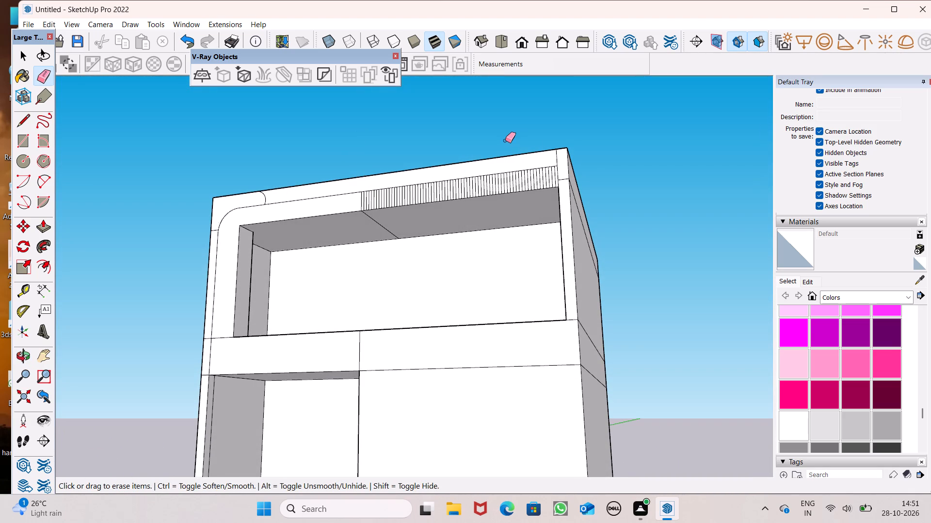
pyautogui.scroll(-2, 538, 180)
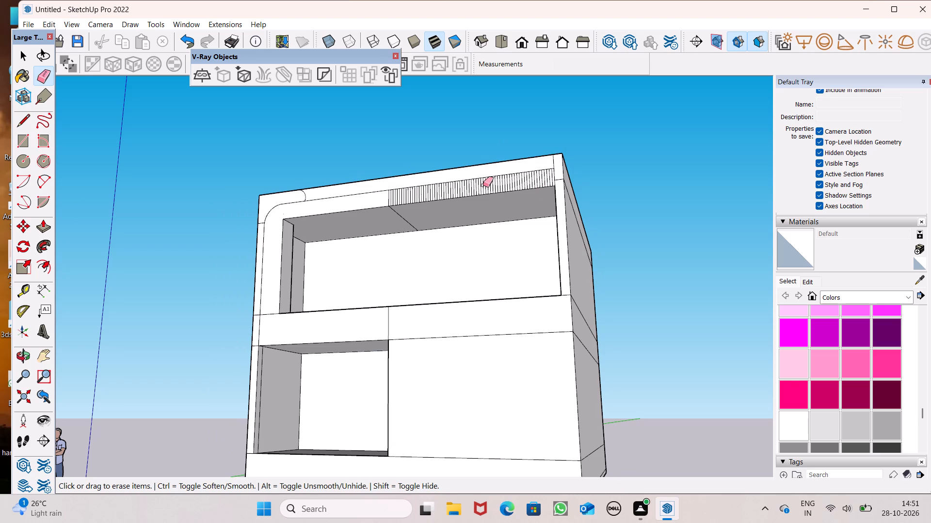
pyautogui.scroll(-1, 543, 192)
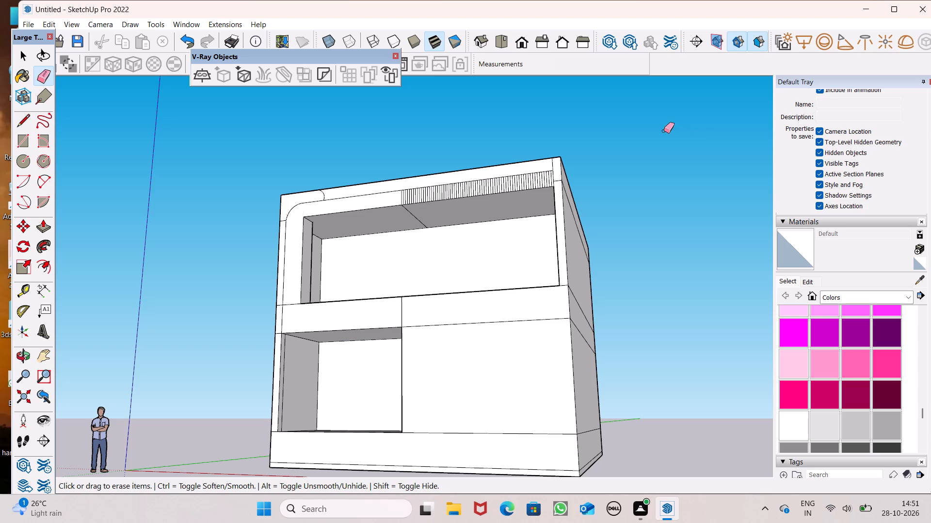
pyautogui.scroll(-1, 512, 177)
pyautogui.moveTo(521, 206); pyautogui.dragTo(519, 342, button='middle')
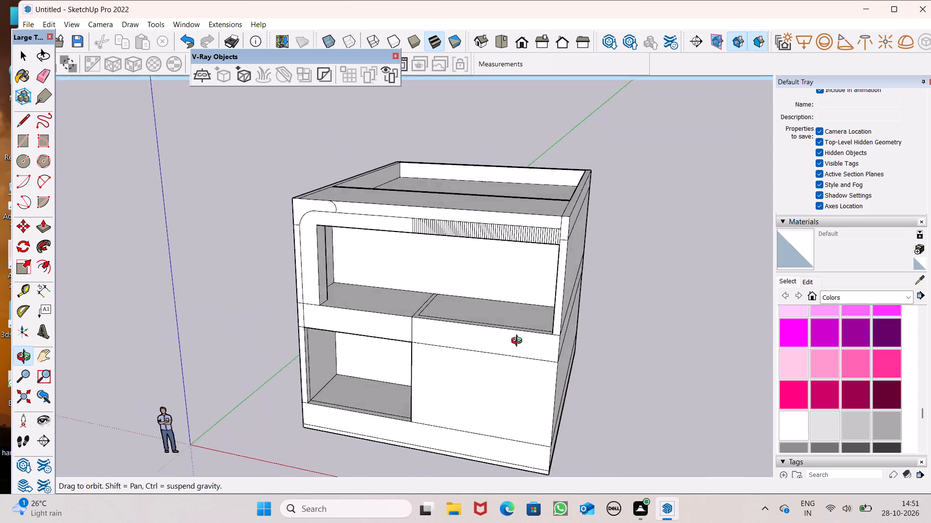
pyautogui.moveTo(519, 342); pyautogui.dragTo(562, 297, button='middle')
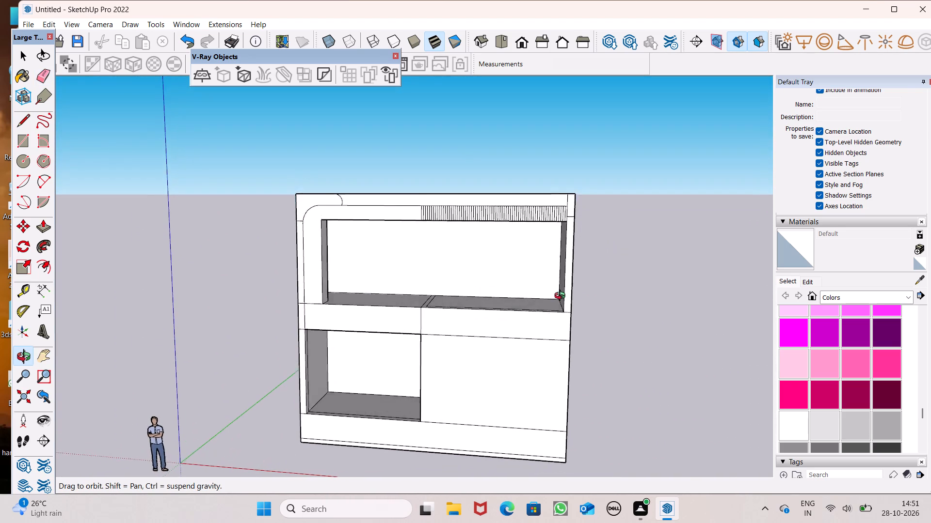
pyautogui.moveTo(562, 297); pyautogui.dragTo(485, 405, button='middle')
pyautogui.moveTo(545, 293); pyautogui.dragTo(140, 318, button='middle')
# Draw a line about 5 5/8" long from the recess's front corner along its upper side edge to cover the recess with a face.
pyautogui.scroll(1, 140, 318)
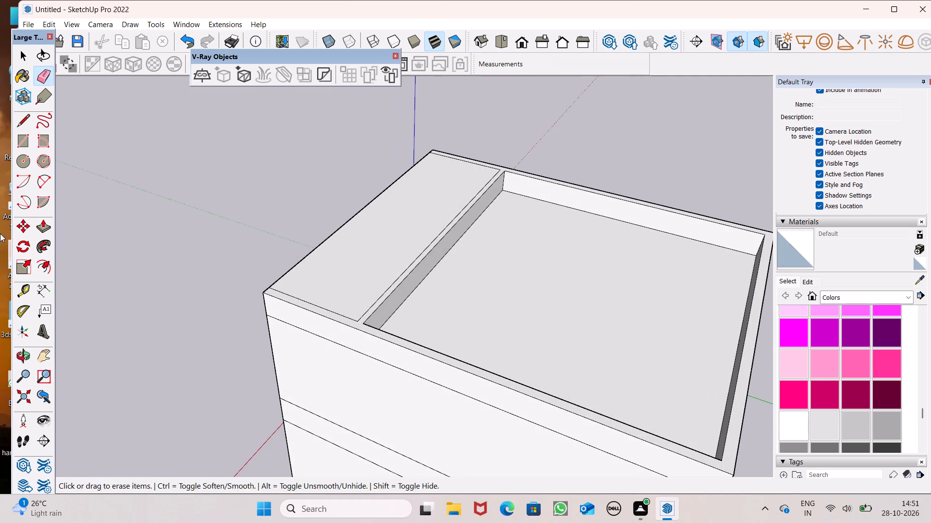
pyautogui.moveTo(37, 229); pyautogui.dragTo(44, 228)
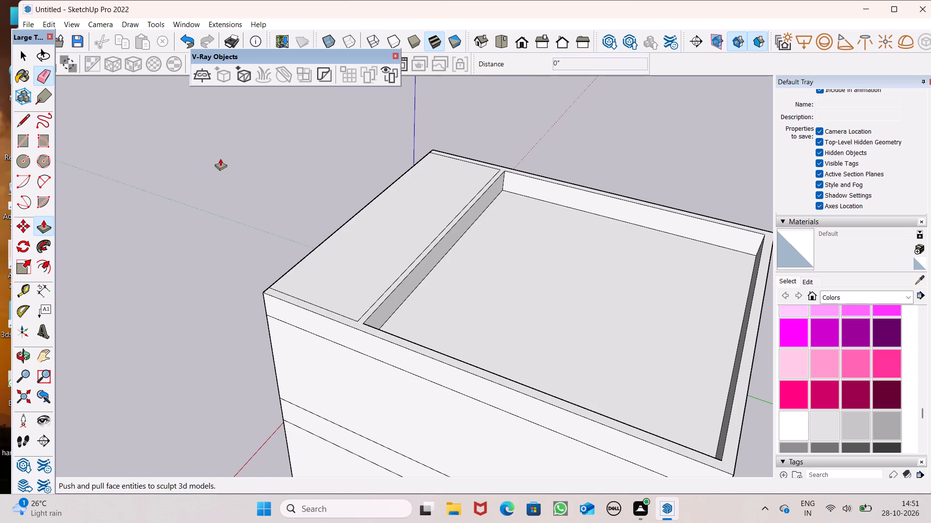
pyautogui.scroll(3, 232, 158)
pyautogui.scroll(-3, 240, 158)
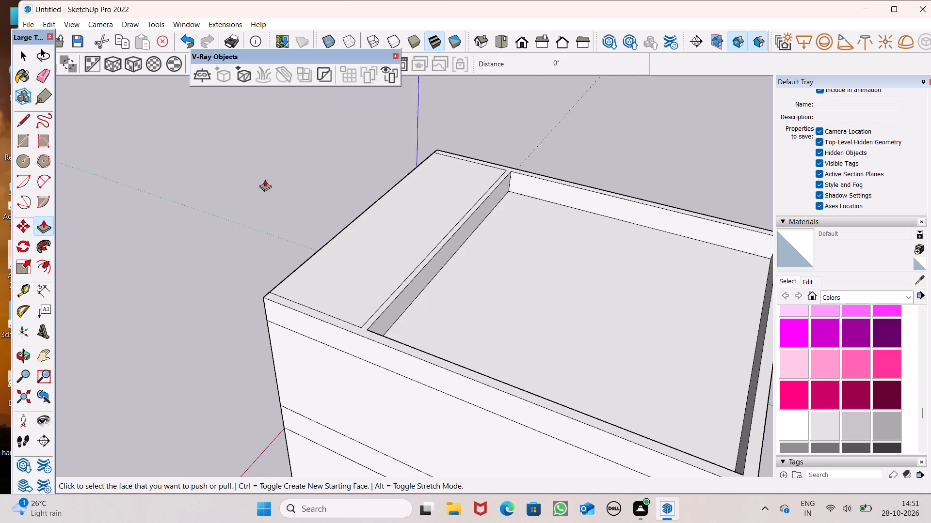
pyautogui.click(29, 117)
pyautogui.scroll(-2, 376, 108)
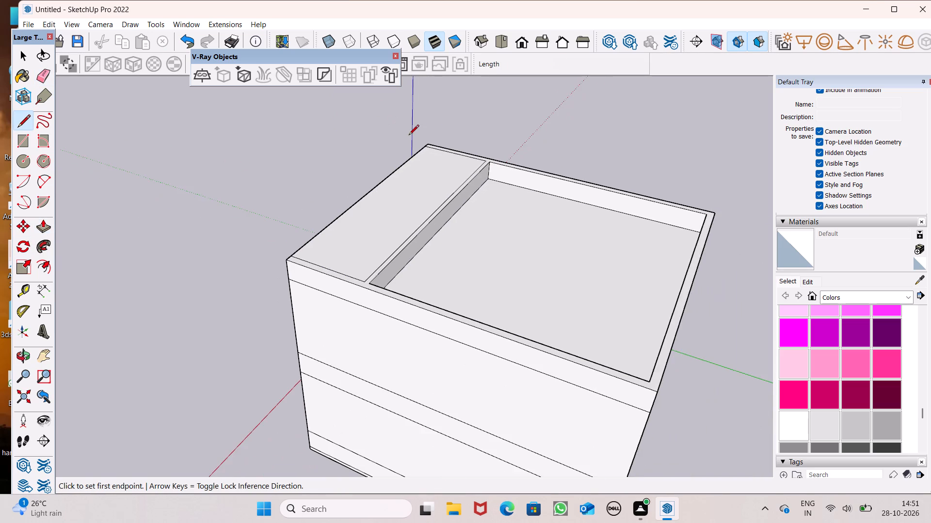
pyautogui.moveTo(457, 153); pyautogui.dragTo(561, 204, button='middle')
pyautogui.scroll(5, 610, 130)
pyautogui.scroll(6, 385, 149)
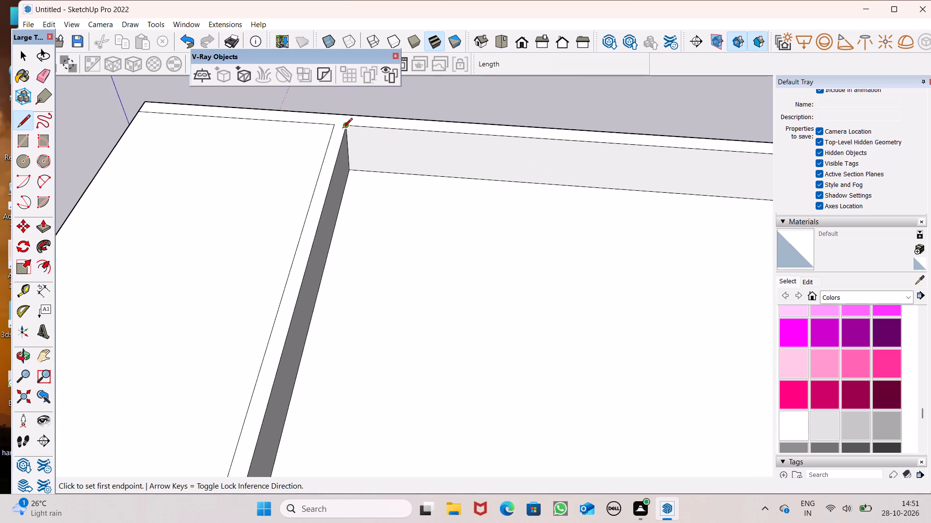
pyautogui.scroll(2, 343, 129)
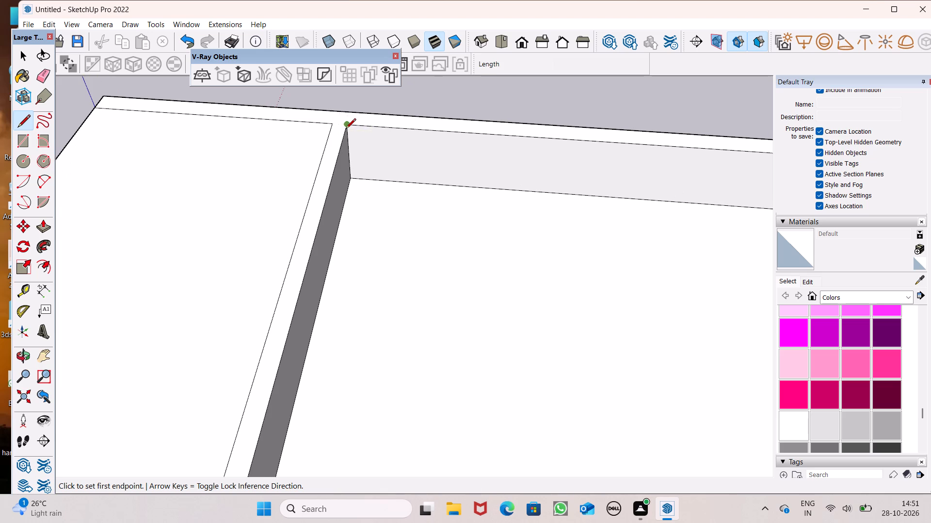
pyautogui.scroll(3, 346, 129)
pyautogui.click(348, 125)
pyautogui.click(366, 124)
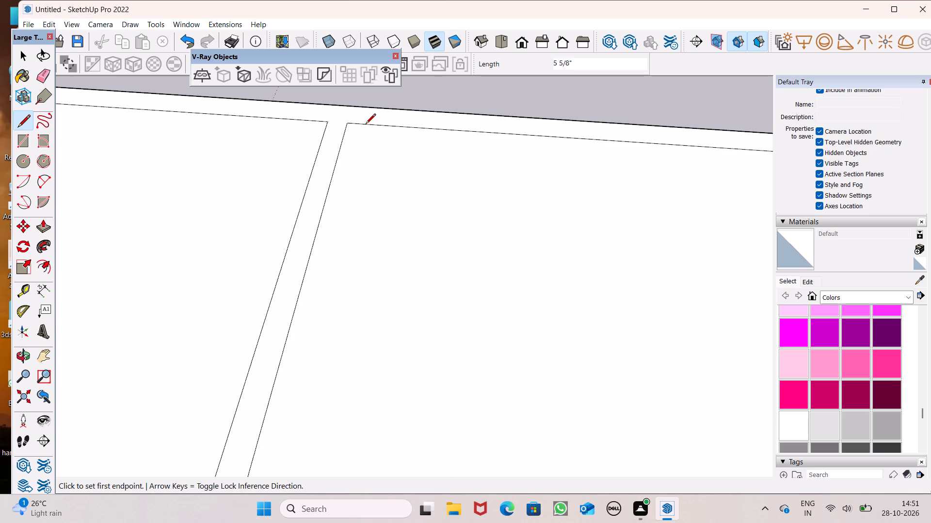
pyautogui.scroll(-7, 351, 98)
pyautogui.press('space')
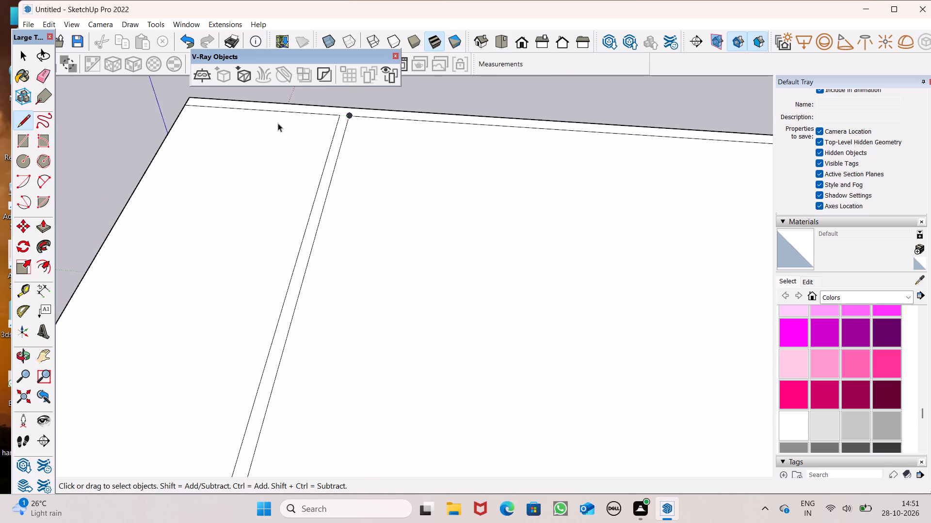
# Push/Pull the large rear top face by 6" using a new starting face.
pyautogui.click(49, 226)
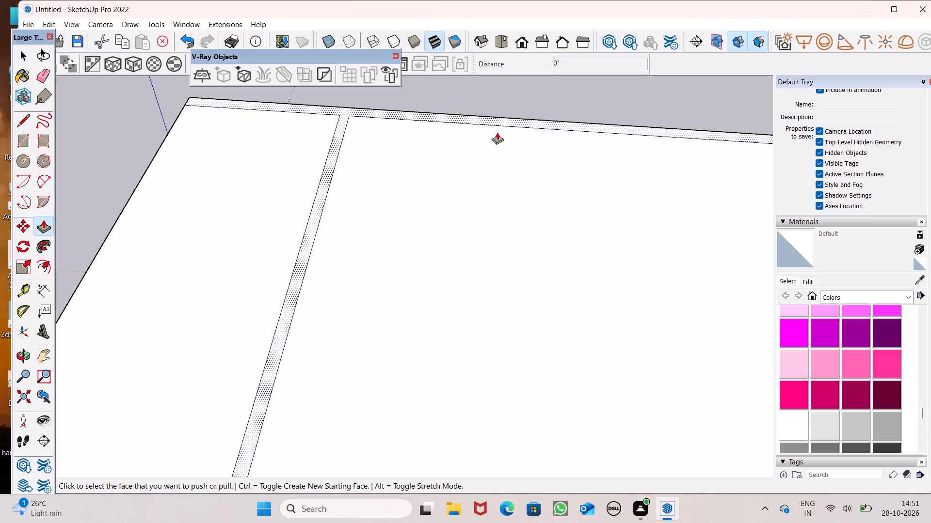
pyautogui.scroll(-4, 497, 132)
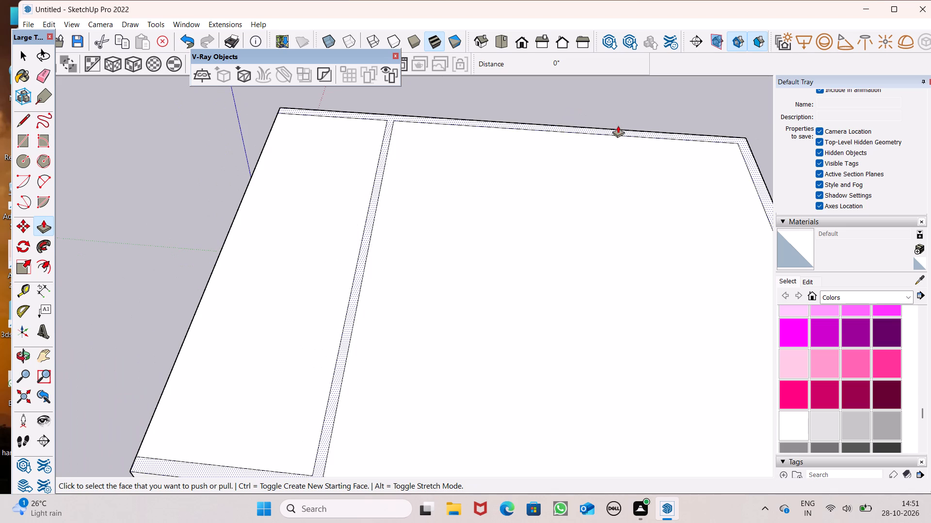
pyautogui.scroll(-7, 520, 104)
pyautogui.moveTo(443, 191); pyautogui.dragTo(603, 73, button='middle')
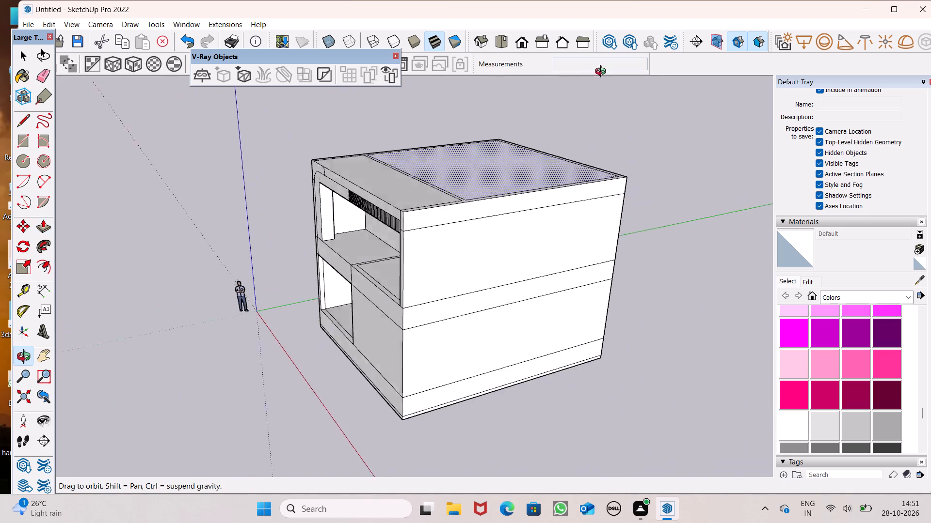
pyautogui.moveTo(603, 73); pyautogui.dragTo(538, 169, button='middle')
pyautogui.scroll(6, 443, 228)
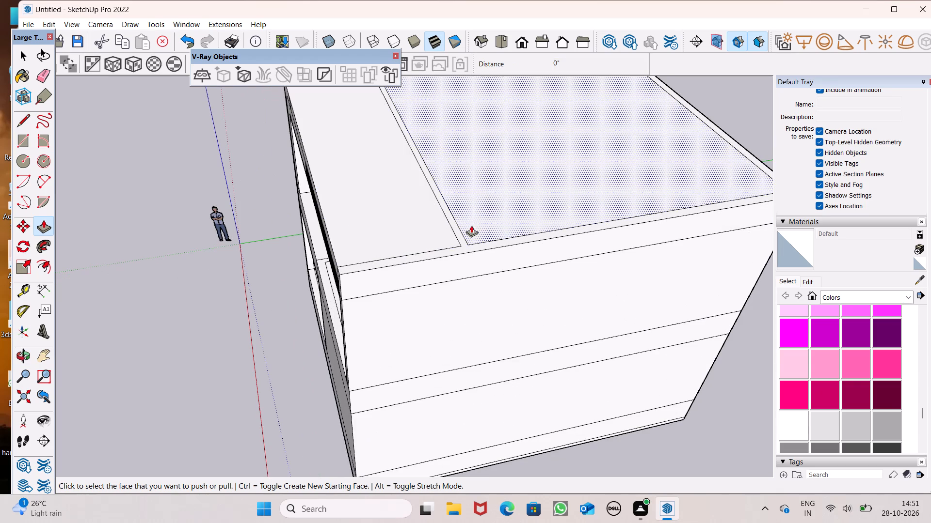
pyautogui.scroll(-2, 467, 226)
pyautogui.moveTo(481, 228); pyautogui.dragTo(416, 251, button='middle')
pyautogui.scroll(-4, 415, 262)
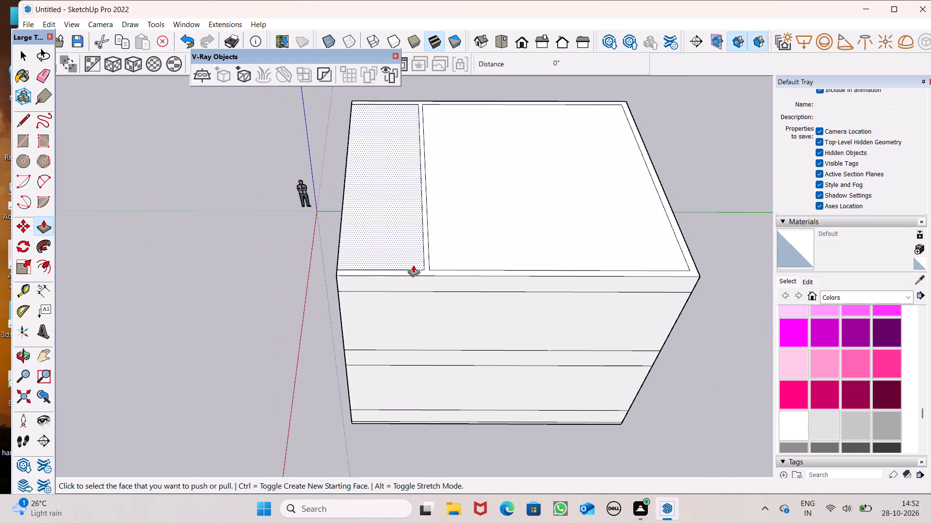
pyautogui.scroll(3, 456, 136)
pyautogui.click(464, 293)
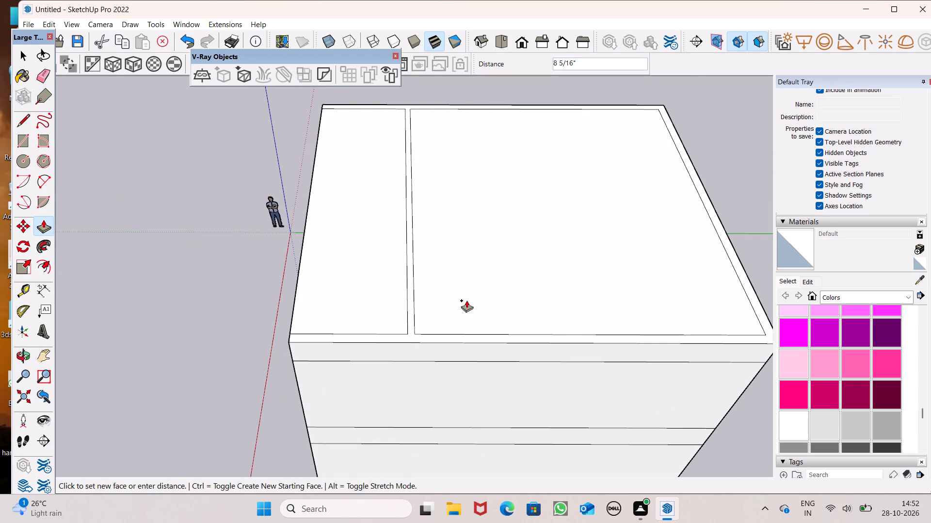
pyautogui.press('6')
pyautogui.hotkey('shift', '"')
pyautogui.press('Return')
# Examine the closed top and the front of the cabinet from several angles.
pyautogui.scroll(-4, 469, 200)
pyautogui.moveTo(449, 225); pyautogui.dragTo(776, 112, button='middle')
pyautogui.scroll(1, 558, 263)
pyautogui.moveTo(559, 263); pyautogui.dragTo(625, 241, button='middle')
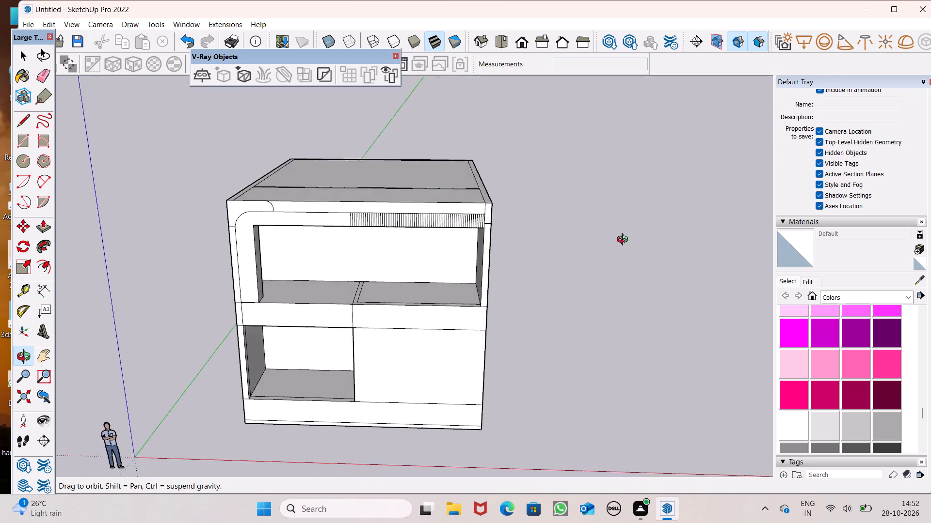
pyautogui.moveTo(625, 241); pyautogui.dragTo(639, 205, button='middle')
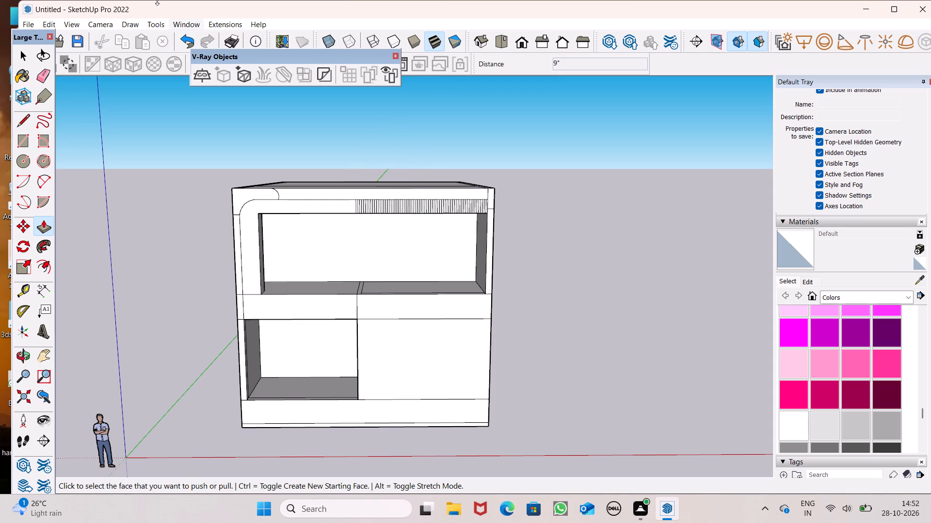
pyautogui.scroll(1, 168, 30)
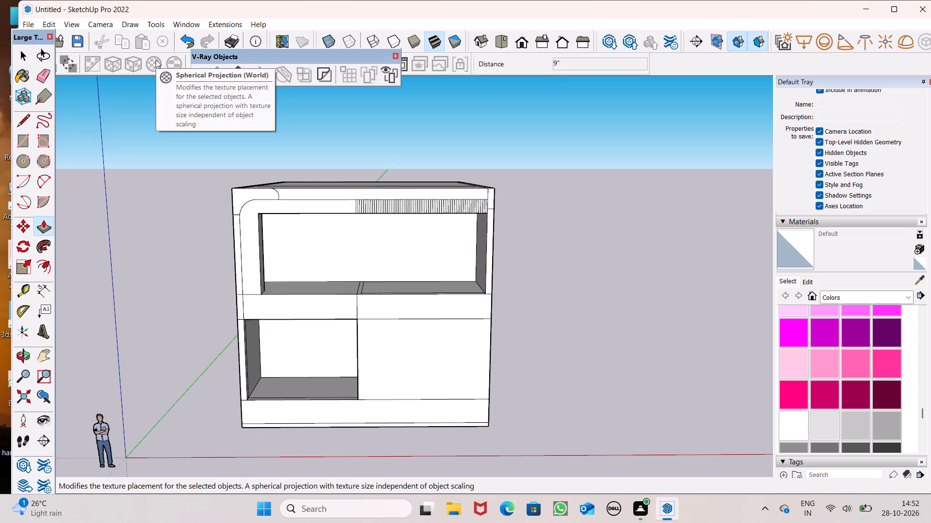
pyautogui.scroll(-2, 380, 154)
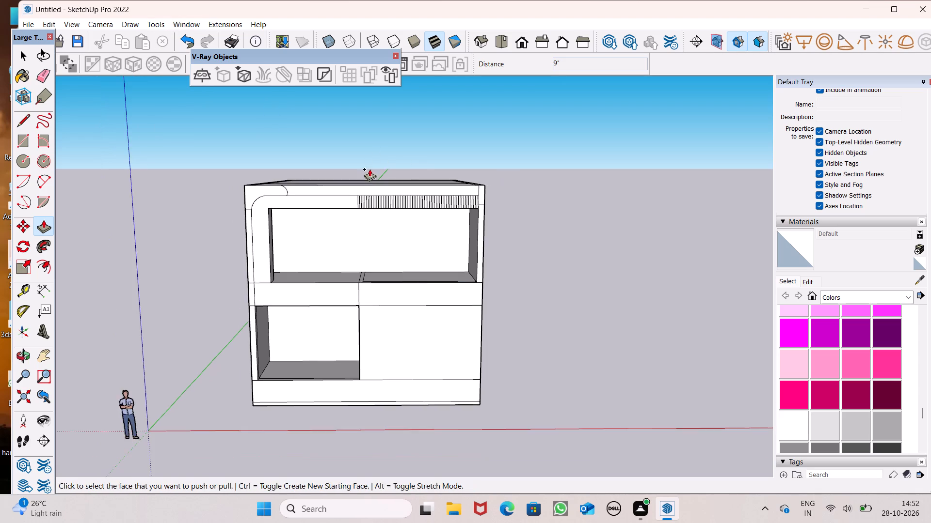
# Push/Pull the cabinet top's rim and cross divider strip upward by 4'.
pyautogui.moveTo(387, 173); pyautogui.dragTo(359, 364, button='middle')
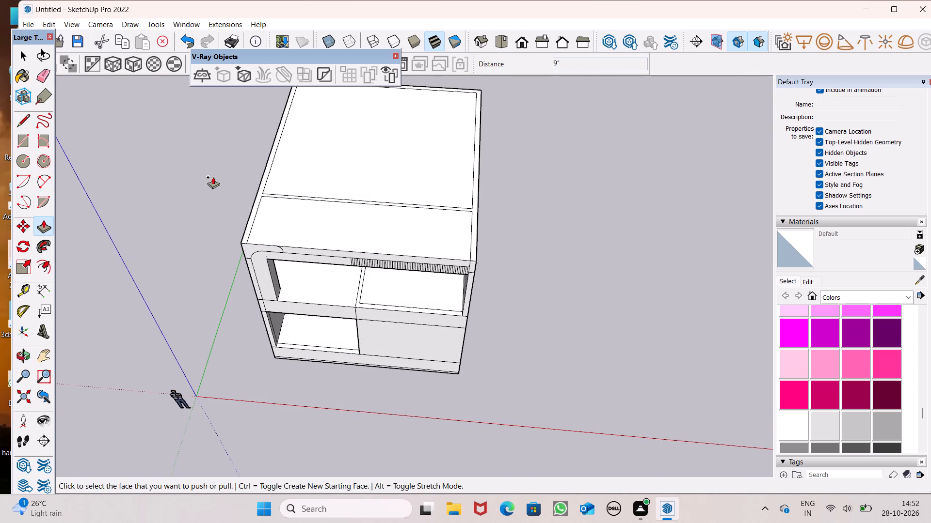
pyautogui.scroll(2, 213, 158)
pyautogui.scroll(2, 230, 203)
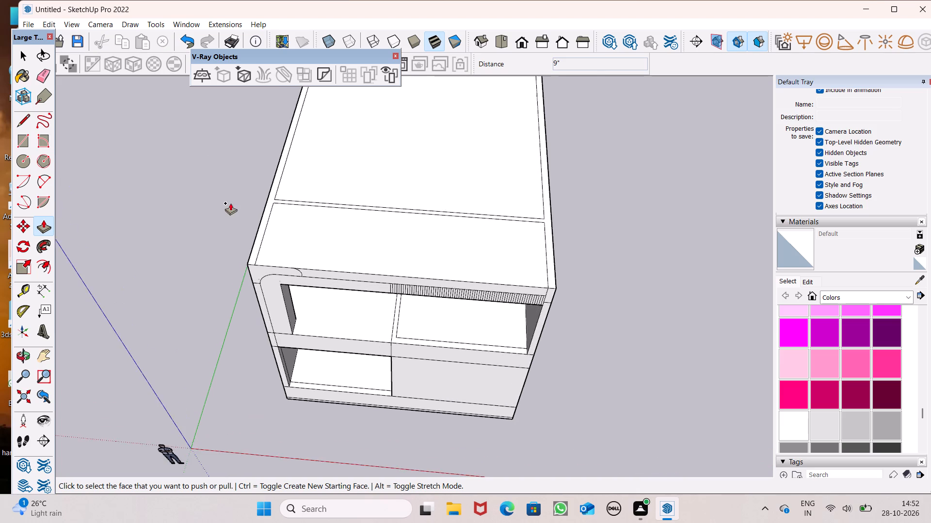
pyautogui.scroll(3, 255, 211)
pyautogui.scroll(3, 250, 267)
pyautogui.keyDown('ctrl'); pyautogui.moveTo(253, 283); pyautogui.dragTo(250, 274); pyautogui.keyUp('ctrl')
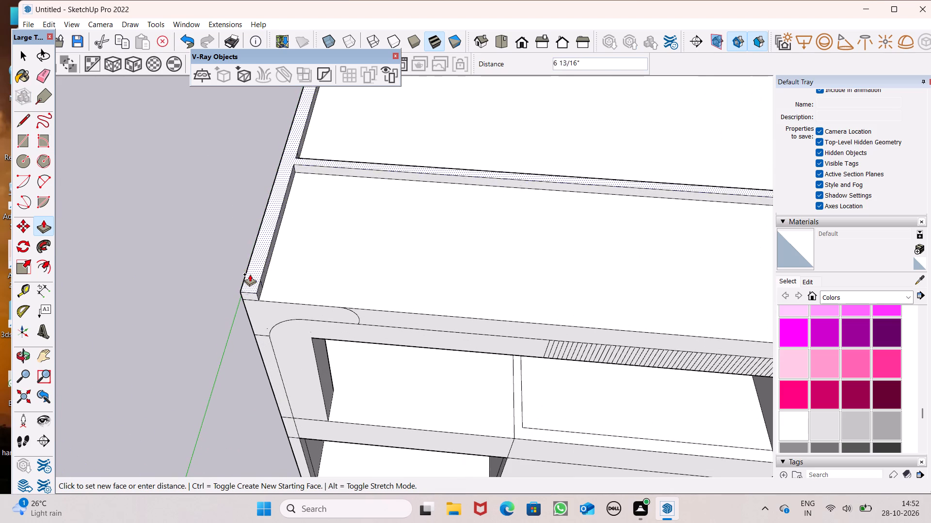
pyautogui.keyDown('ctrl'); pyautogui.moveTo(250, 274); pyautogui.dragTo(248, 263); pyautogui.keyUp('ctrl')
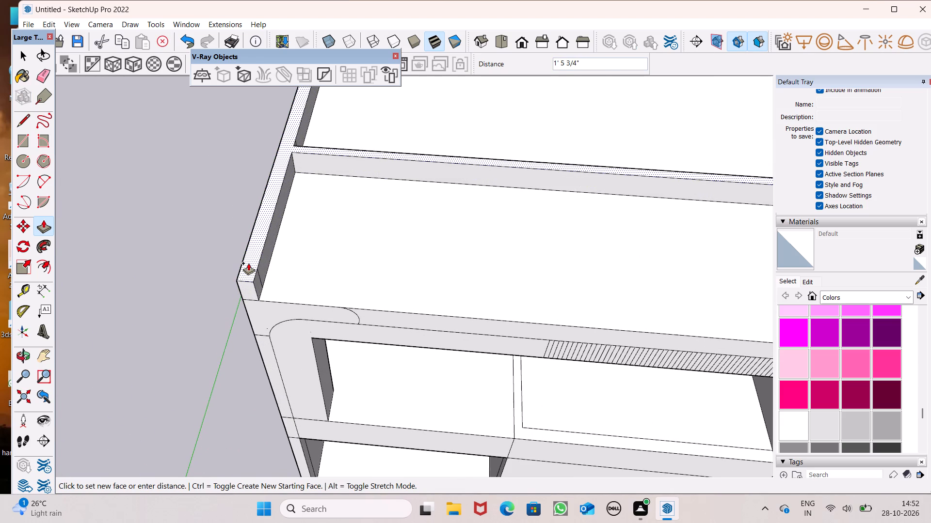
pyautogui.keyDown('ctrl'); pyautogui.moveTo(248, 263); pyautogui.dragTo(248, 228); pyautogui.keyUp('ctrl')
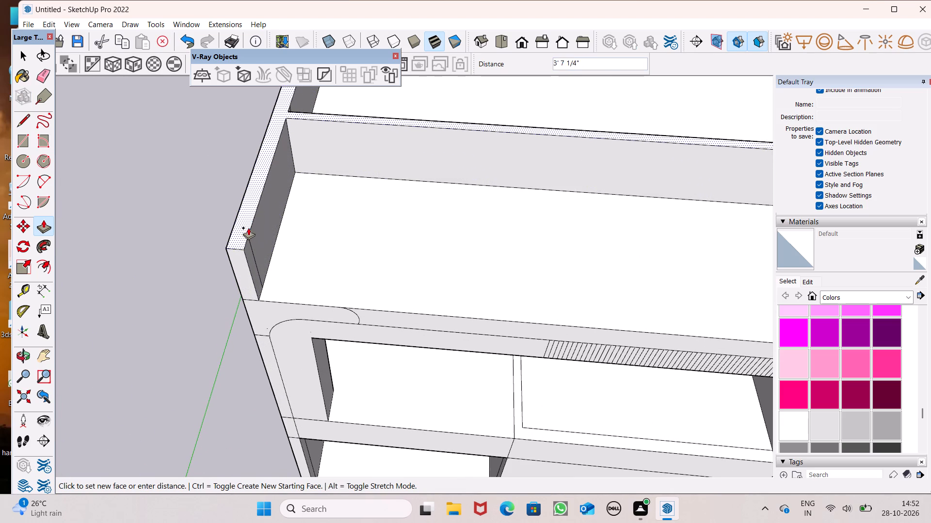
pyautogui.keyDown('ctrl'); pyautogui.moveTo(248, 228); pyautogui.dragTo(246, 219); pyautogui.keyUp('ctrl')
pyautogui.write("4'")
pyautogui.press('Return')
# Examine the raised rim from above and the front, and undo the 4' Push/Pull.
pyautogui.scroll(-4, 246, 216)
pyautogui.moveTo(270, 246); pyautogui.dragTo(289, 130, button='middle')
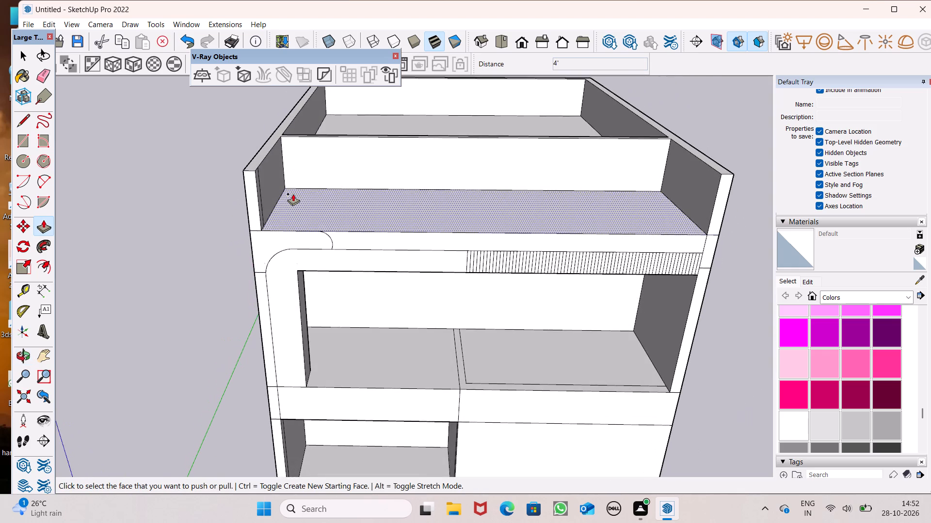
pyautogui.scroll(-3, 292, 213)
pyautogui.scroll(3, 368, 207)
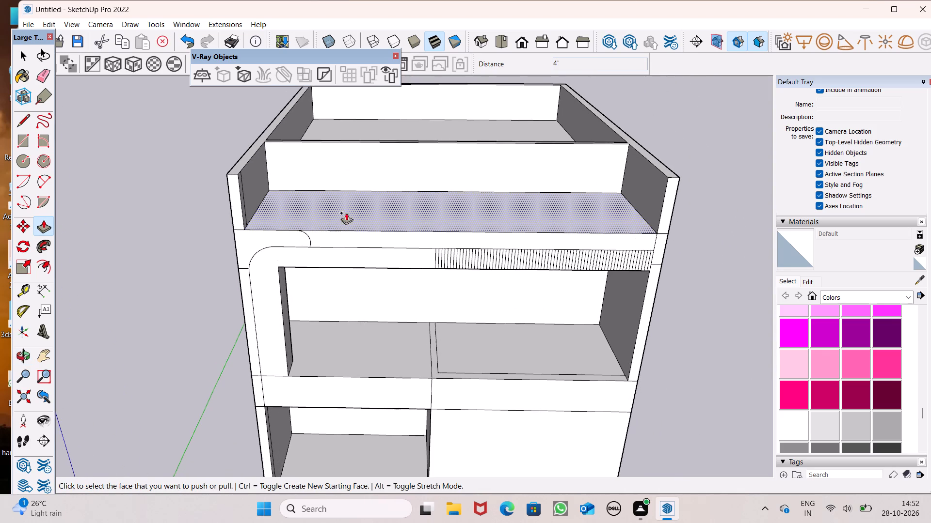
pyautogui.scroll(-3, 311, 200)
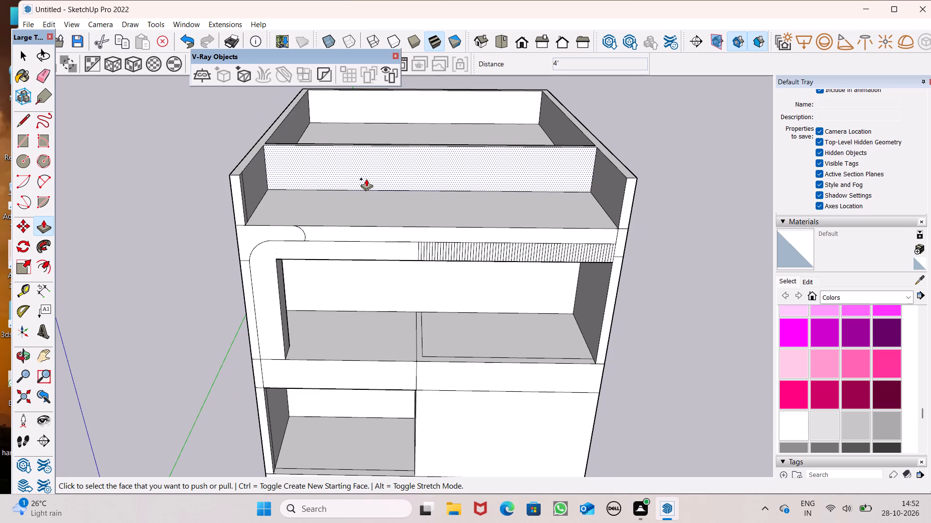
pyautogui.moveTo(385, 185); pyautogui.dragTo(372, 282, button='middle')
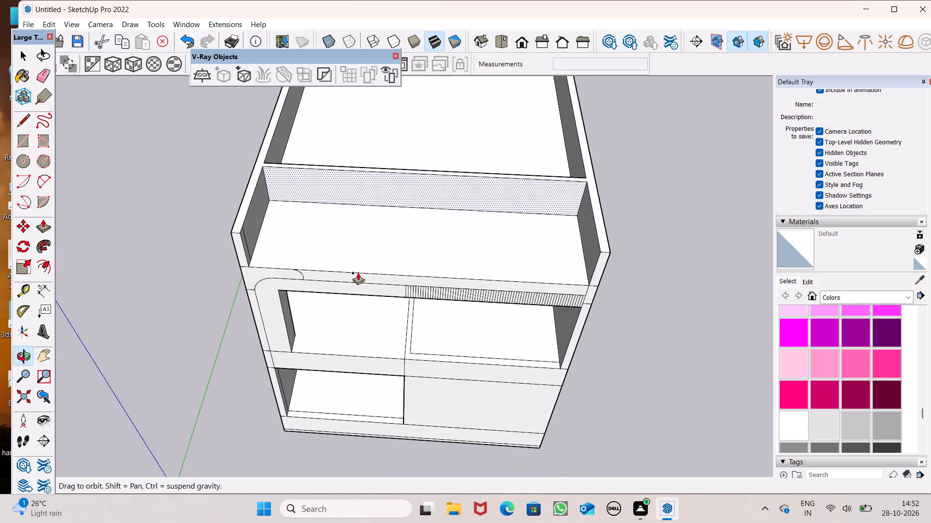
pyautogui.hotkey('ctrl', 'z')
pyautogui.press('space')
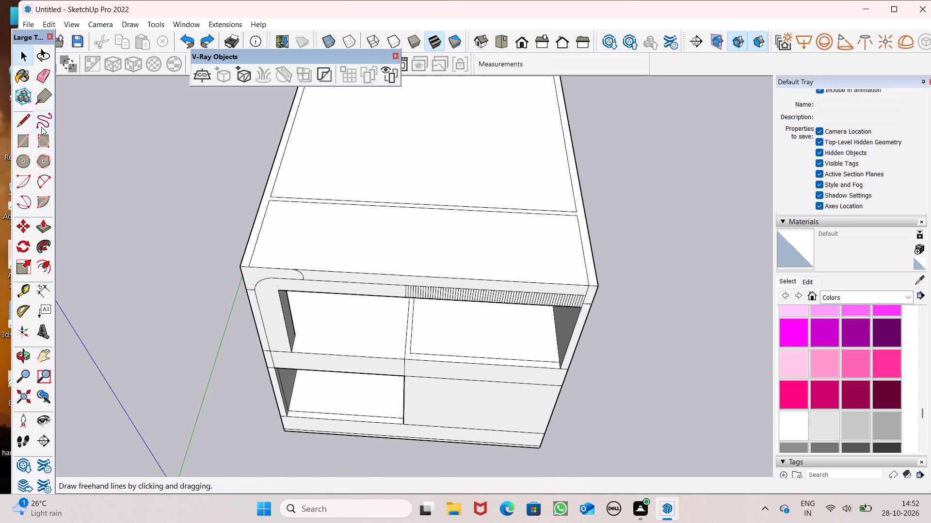
# Draw a short line joining the two divider lines at their left ends on the cabinet top.
pyautogui.click(27, 126)
pyautogui.scroll(5, 198, 204)
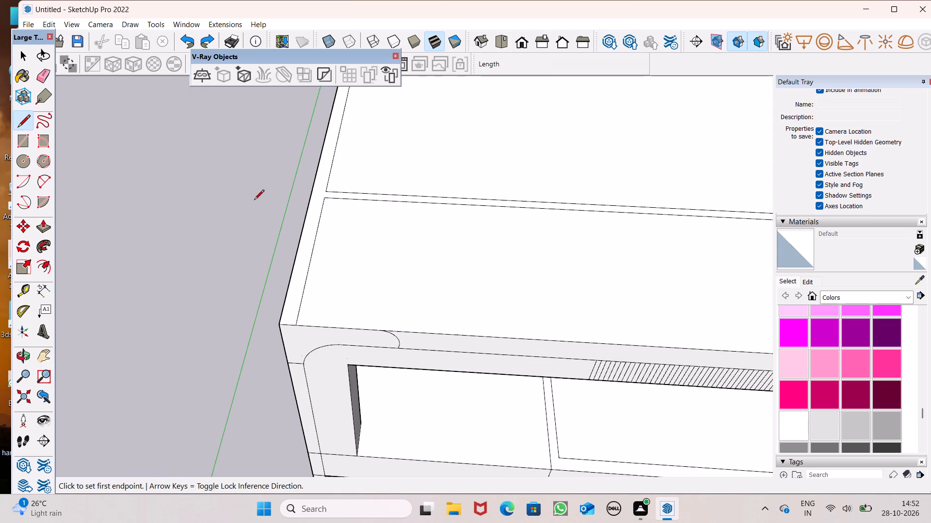
pyautogui.scroll(11, 305, 210)
pyautogui.scroll(5, 357, 159)
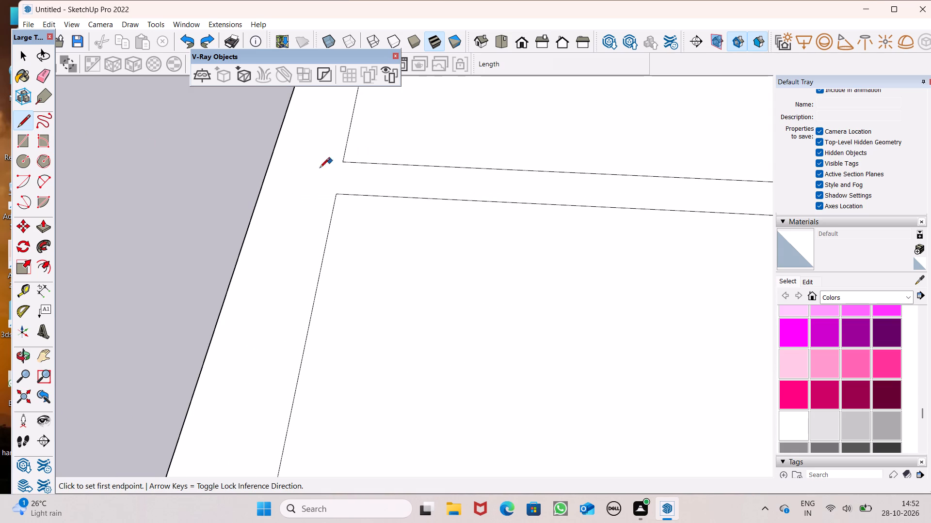
pyautogui.click(342, 162)
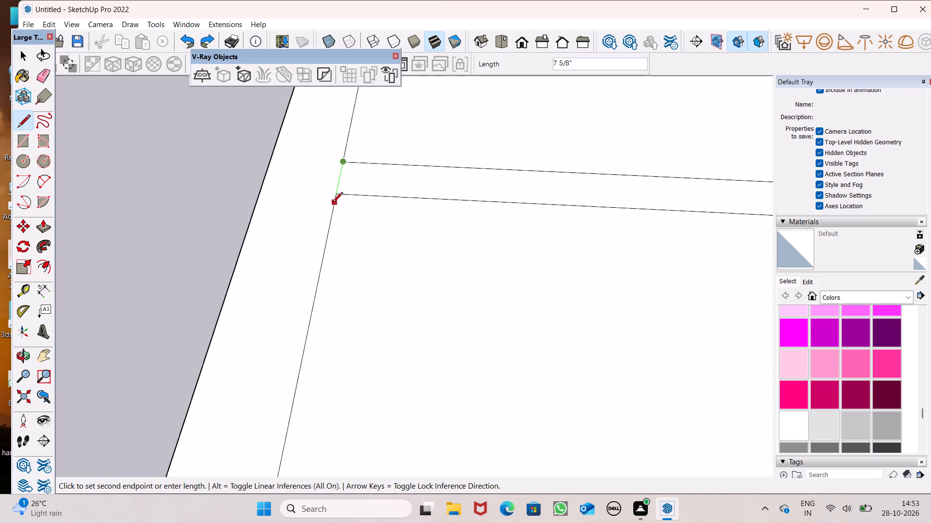
pyautogui.click(334, 195)
pyautogui.scroll(-6, 269, 187)
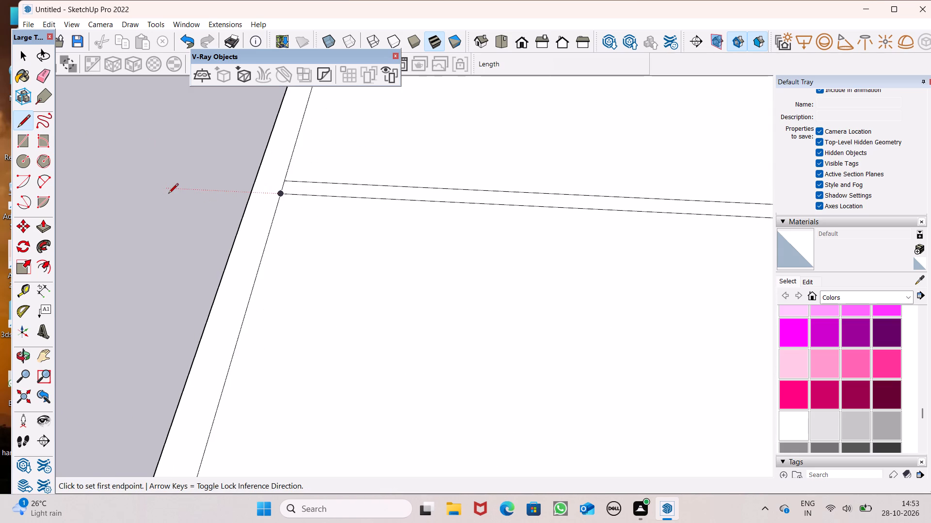
pyautogui.press('space')
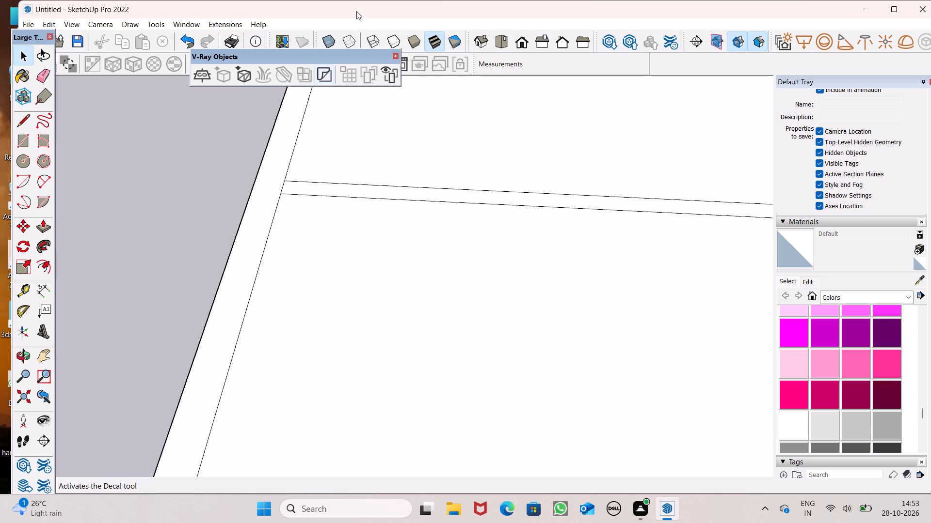
# Draw a matching short line joining the two divider lines at their right ends on the top.
pyautogui.click(32, 115)
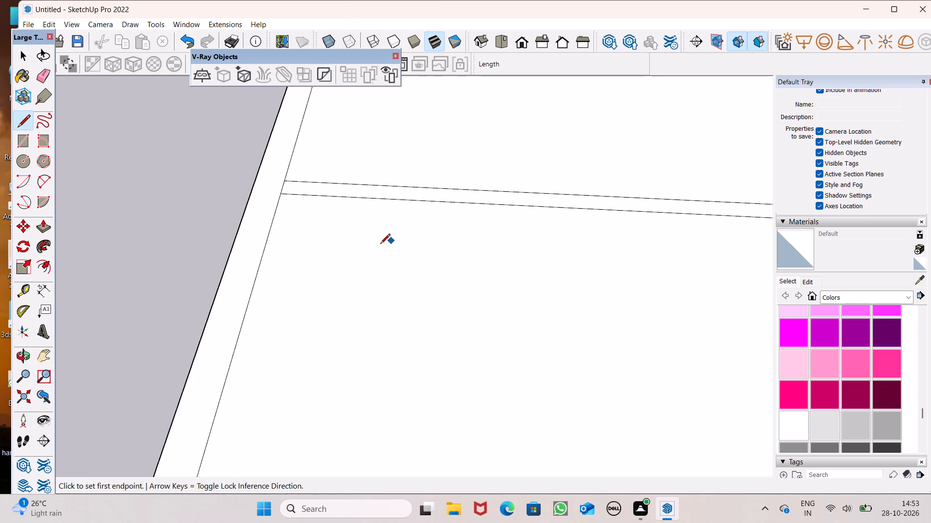
pyautogui.scroll(-12, 277, 255)
pyautogui.scroll(-1, 232, 306)
pyautogui.scroll(5, 691, 301)
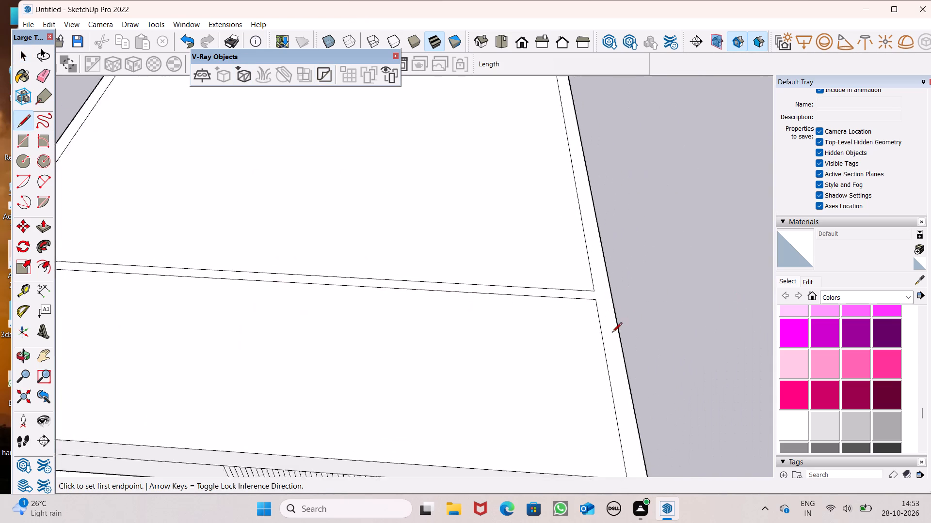
pyautogui.scroll(6, 612, 333)
pyautogui.scroll(6, 594, 278)
pyautogui.click(603, 255)
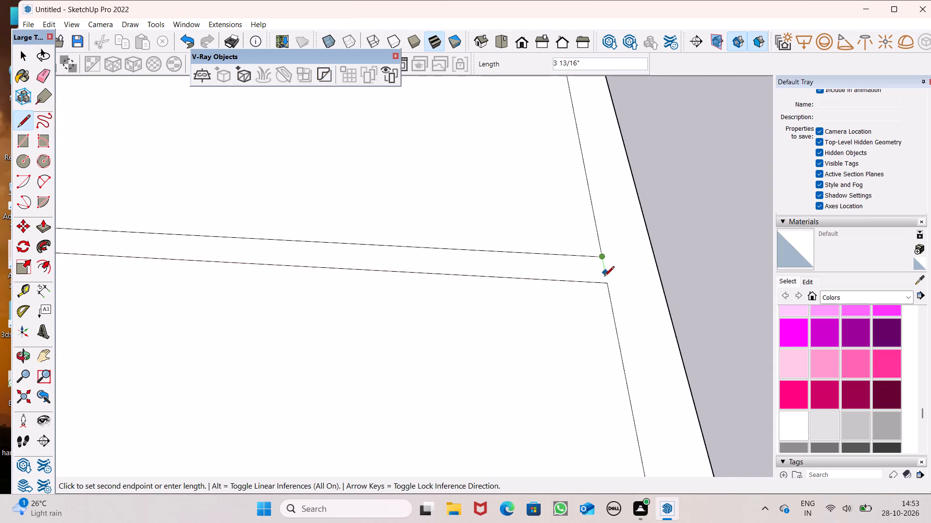
pyautogui.click(605, 279)
# Erase the two cross divider lines so the cabinet's inner top becomes one continuous face.
pyautogui.scroll(-7, 568, 131)
pyautogui.scroll(-8, 591, 164)
pyautogui.scroll(-2, 584, 219)
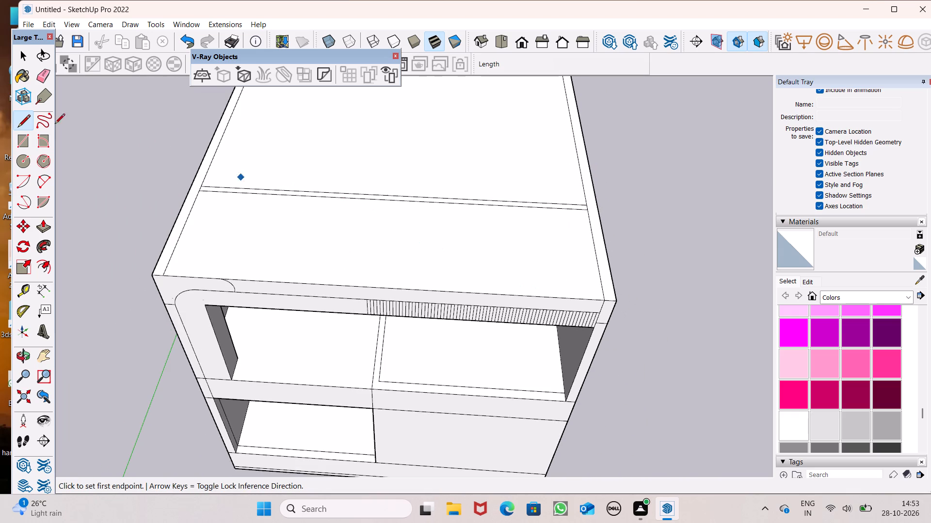
pyautogui.click(46, 79)
pyautogui.click(302, 191)
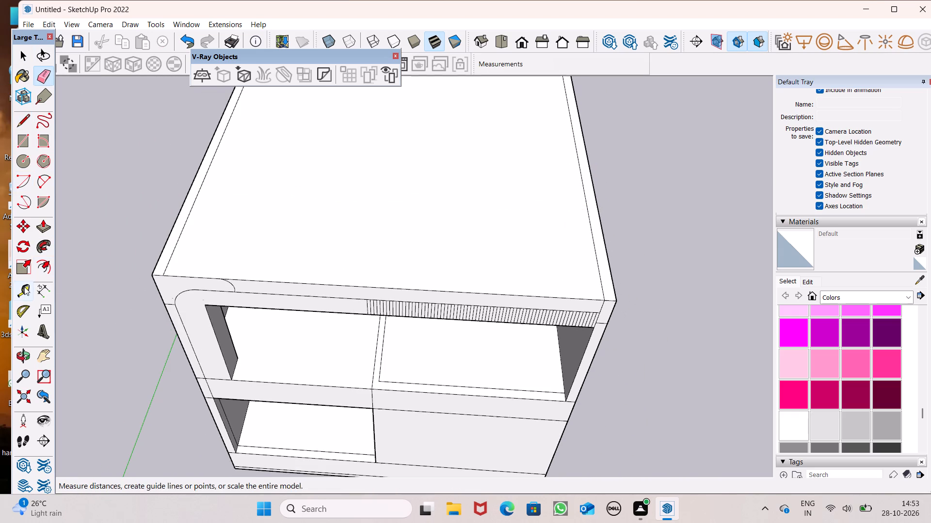
# Place a Tape Measure guide 6" behind and parallel to the top's front edge.
pyautogui.moveTo(24, 287); pyautogui.dragTo(30, 283)
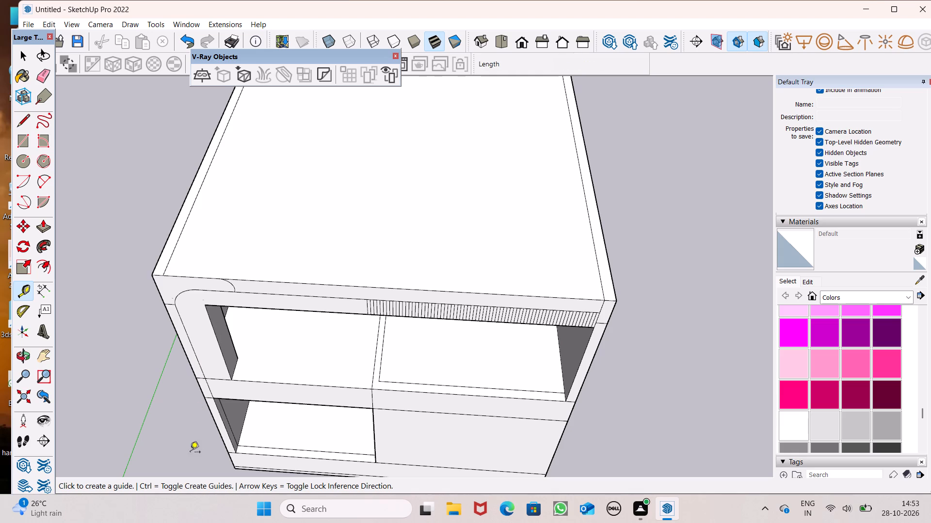
pyautogui.scroll(-3, 310, 356)
pyautogui.moveTo(317, 374); pyautogui.dragTo(329, 431, button='middle')
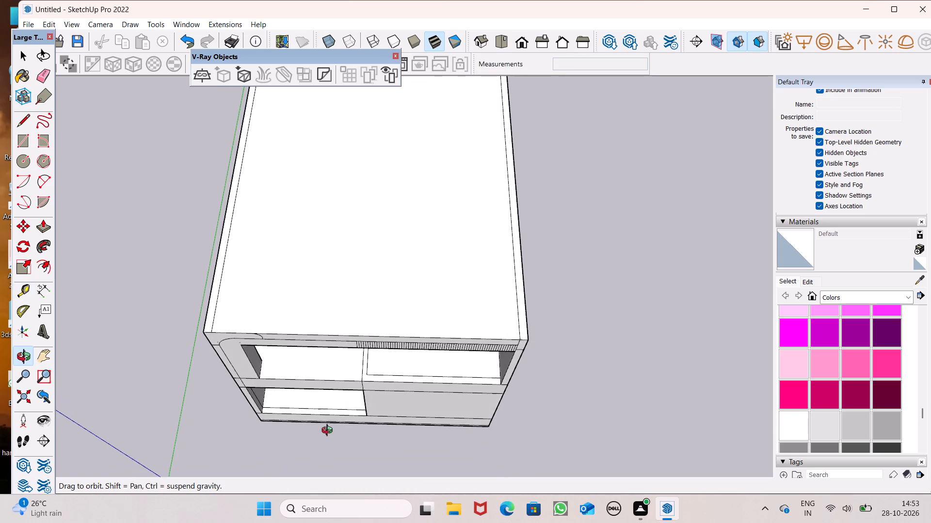
pyautogui.moveTo(329, 431); pyautogui.dragTo(327, 224, button='middle')
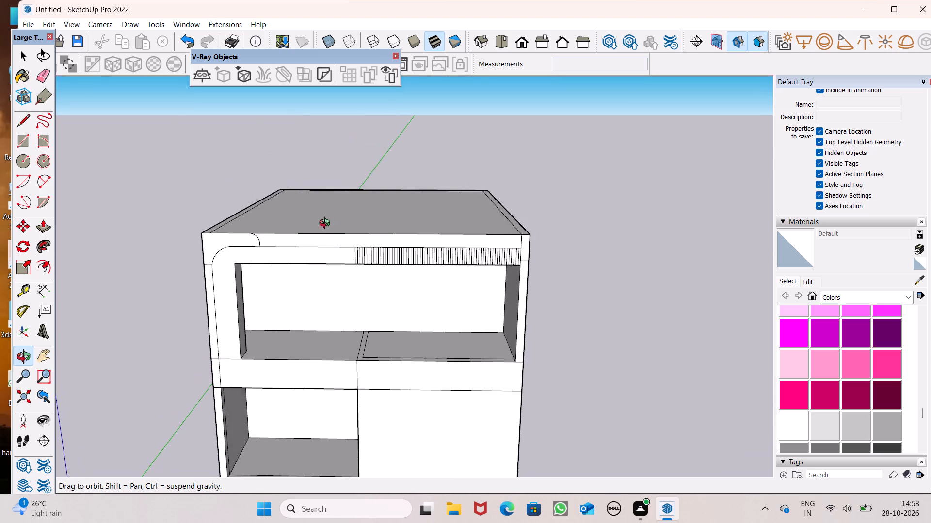
pyautogui.moveTo(327, 224); pyautogui.dragTo(257, 338, button='middle')
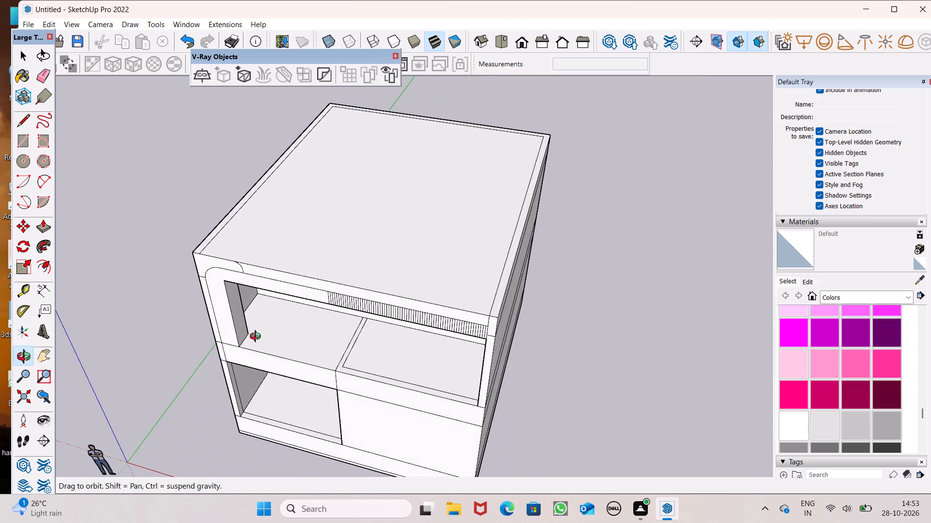
pyautogui.moveTo(257, 338); pyautogui.dragTo(296, 312, button='middle')
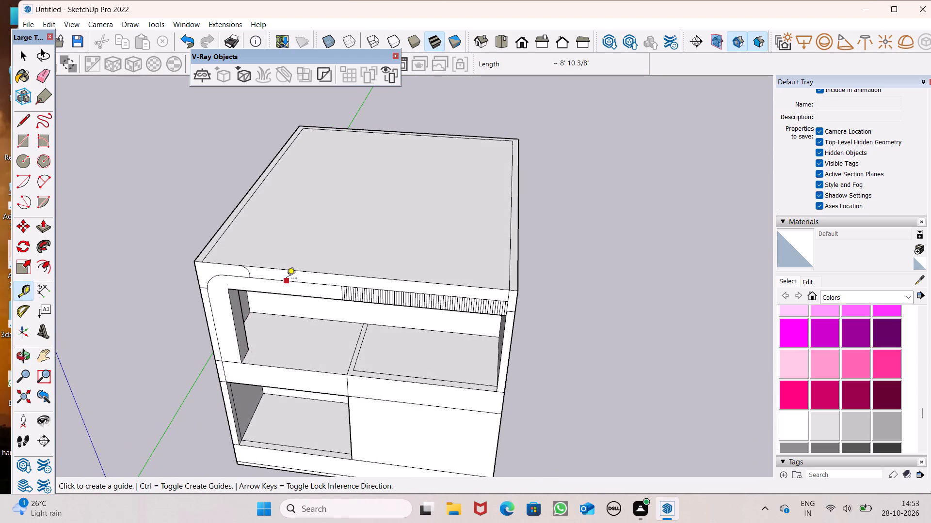
pyautogui.scroll(-2, 287, 279)
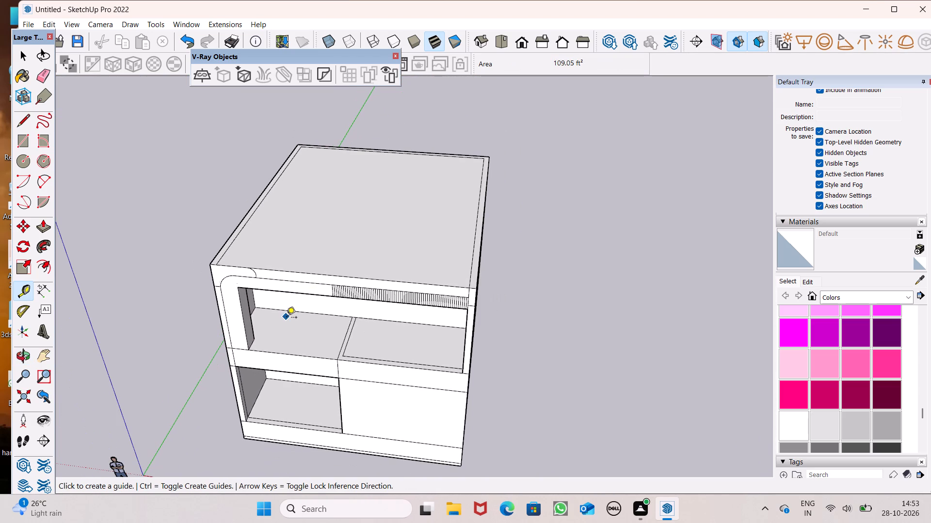
pyautogui.moveTo(293, 295); pyautogui.dragTo(333, 293, button='middle')
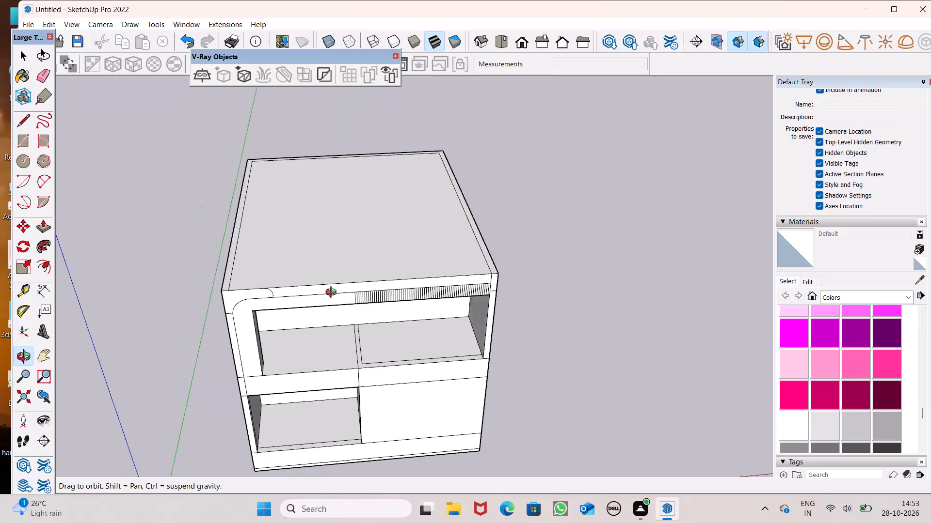
pyautogui.moveTo(333, 293); pyautogui.dragTo(320, 300, button='middle')
pyautogui.scroll(1, 271, 281)
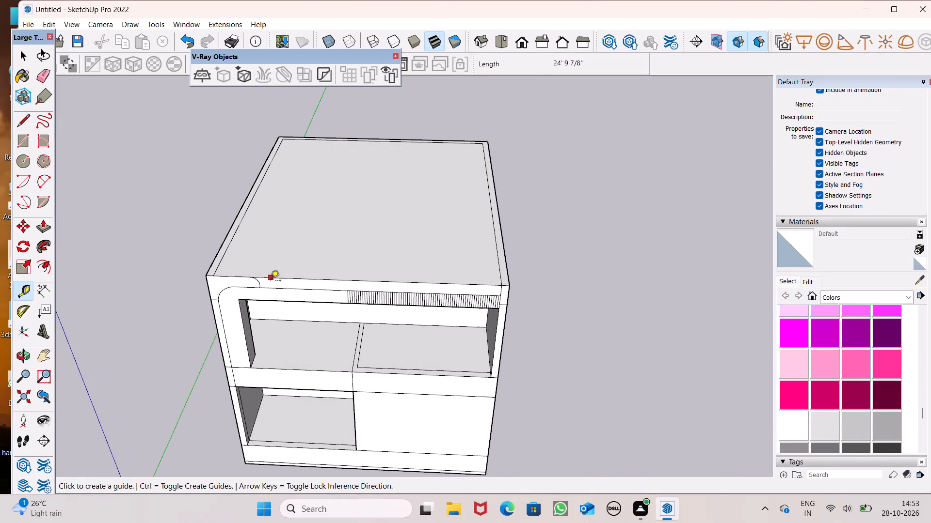
pyautogui.scroll(4, 335, 268)
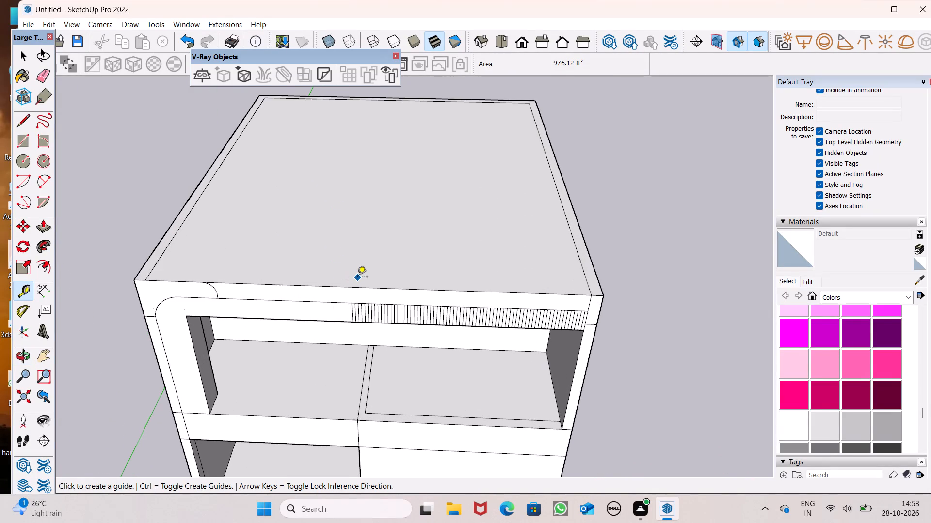
pyautogui.scroll(-1, 357, 277)
pyautogui.moveTo(360, 276); pyautogui.dragTo(367, 296, button='middle')
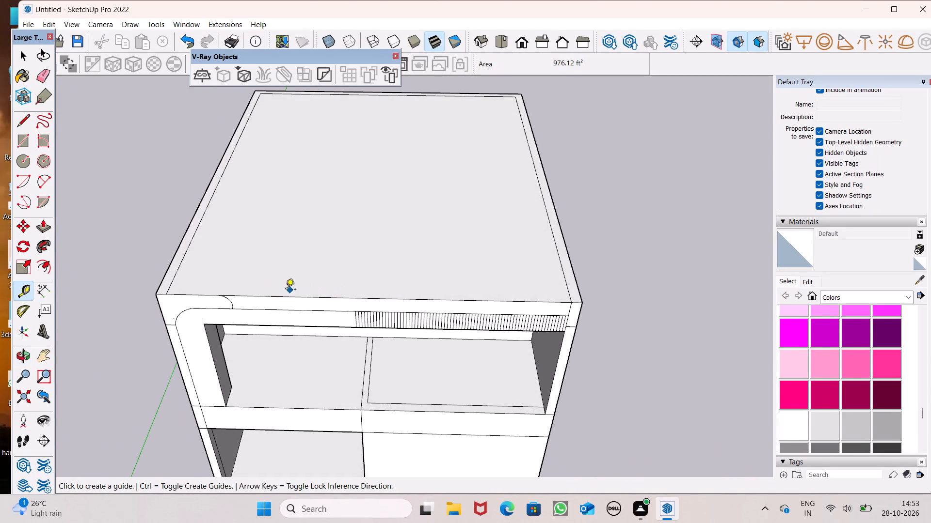
pyautogui.scroll(2, 269, 295)
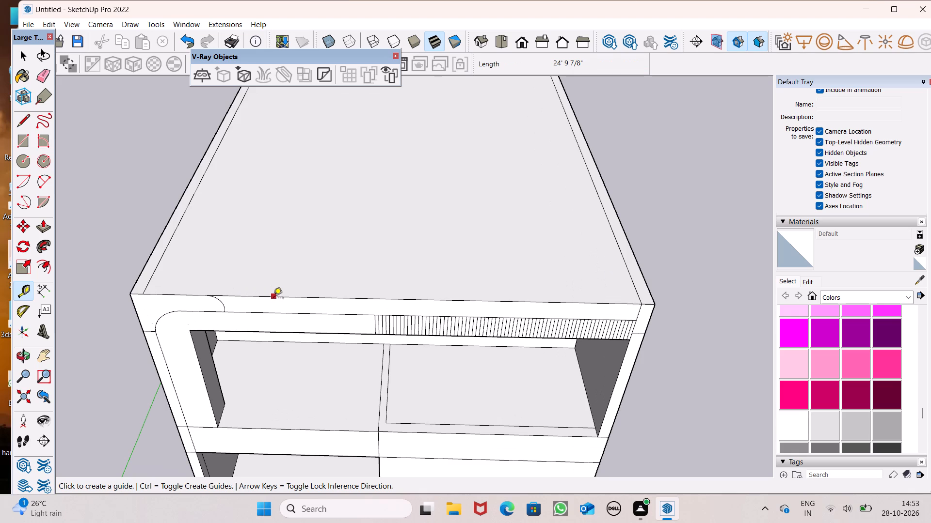
pyautogui.click(275, 294)
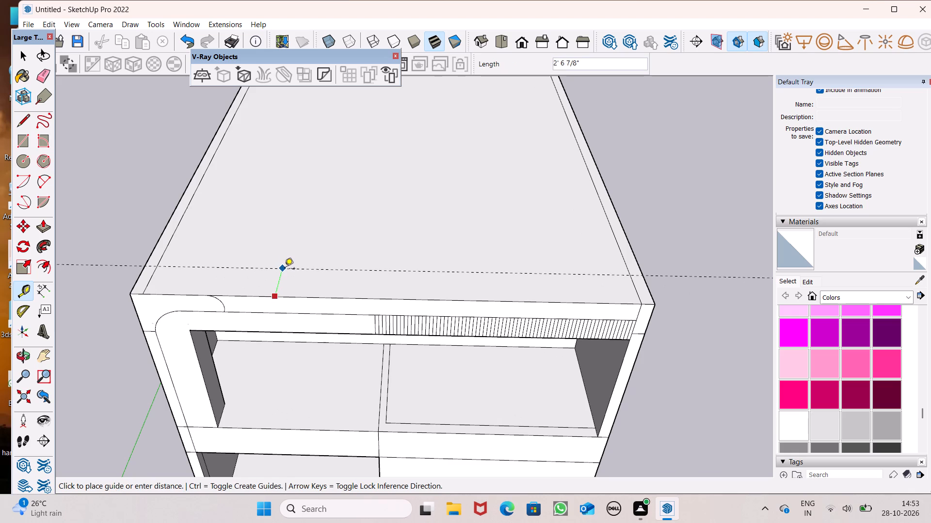
pyautogui.write('6"')
pyautogui.press('Return')
pyautogui.press('space')
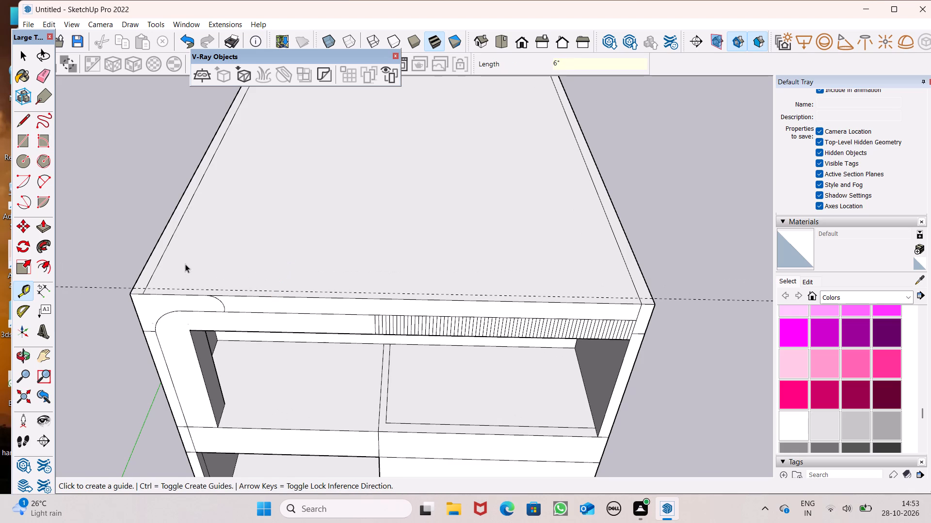
# Draw a 30' line along the guide across the full width of the top, 6" behind the front edge.
pyautogui.click(21, 123)
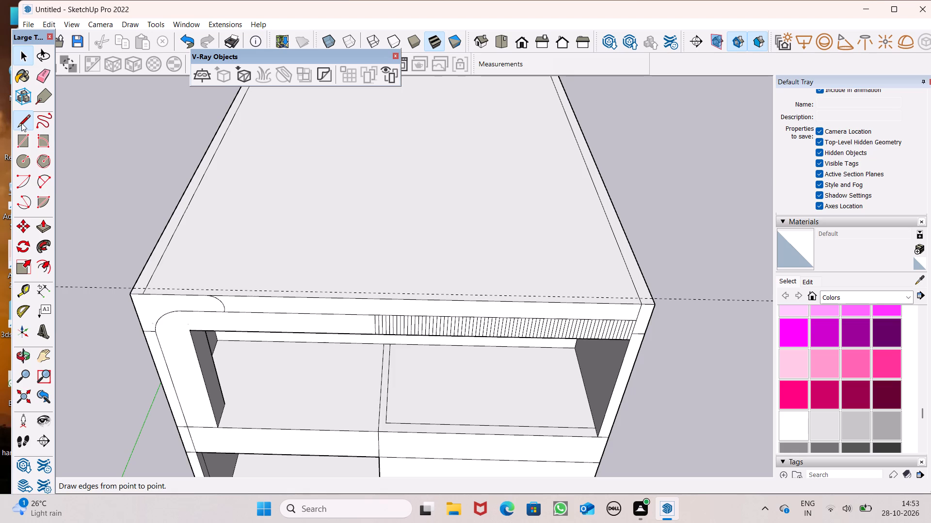
pyautogui.scroll(-2, 178, 171)
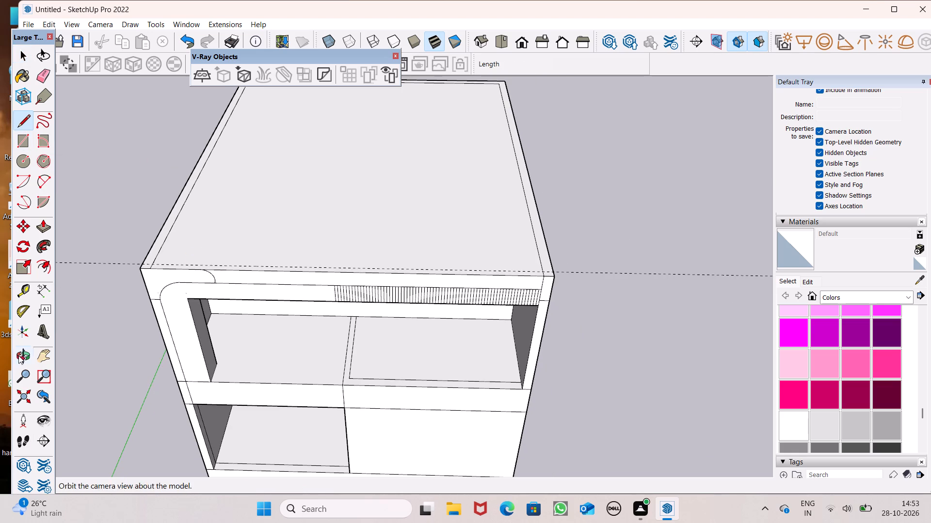
pyautogui.scroll(-2, 192, 247)
pyautogui.moveTo(192, 247); pyautogui.dragTo(192, 246, button='middle')
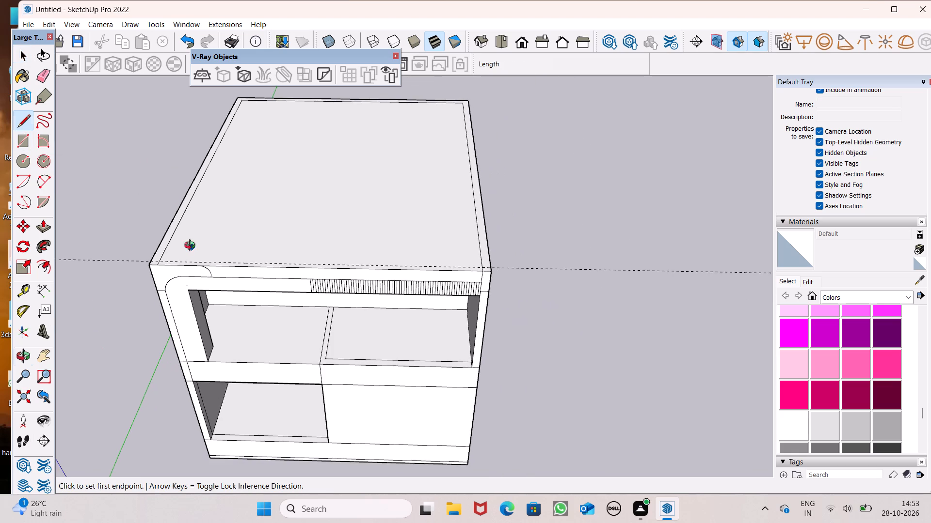
pyautogui.moveTo(192, 246); pyautogui.dragTo(198, 357, button='middle')
pyautogui.scroll(7, 163, 343)
pyautogui.scroll(4, 130, 284)
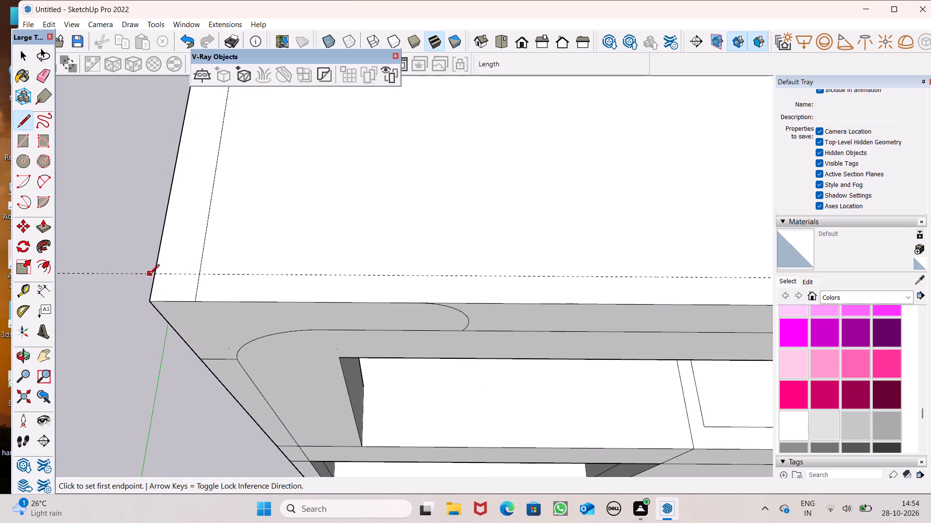
pyautogui.click(154, 273)
pyautogui.scroll(-6, 146, 273)
pyautogui.scroll(-1, 310, 273)
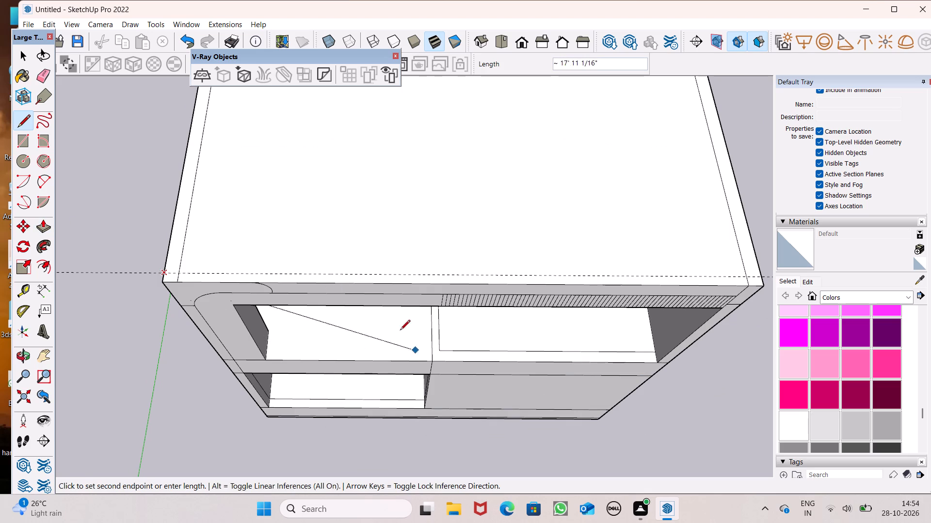
pyautogui.scroll(-5, 280, 280)
pyautogui.scroll(5, 609, 274)
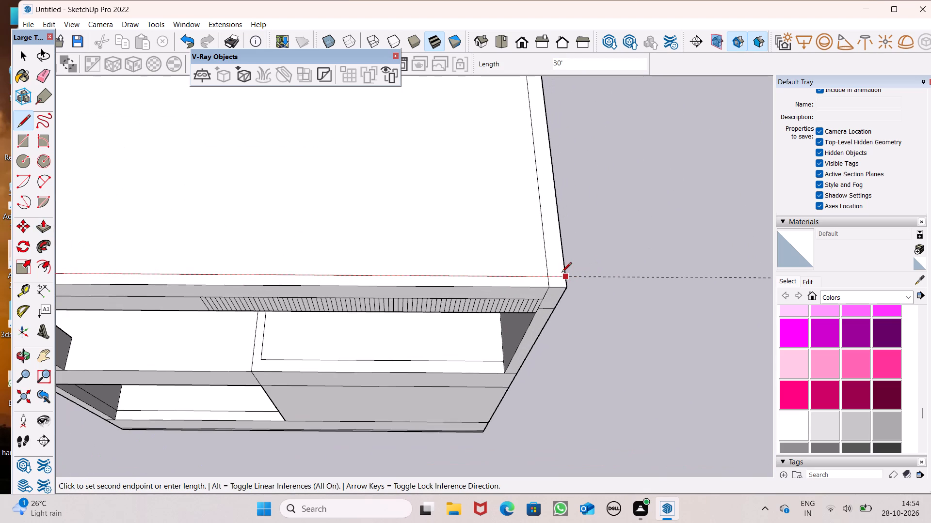
pyautogui.scroll(5, 553, 276)
pyautogui.click(551, 278)
pyautogui.scroll(-13, 530, 203)
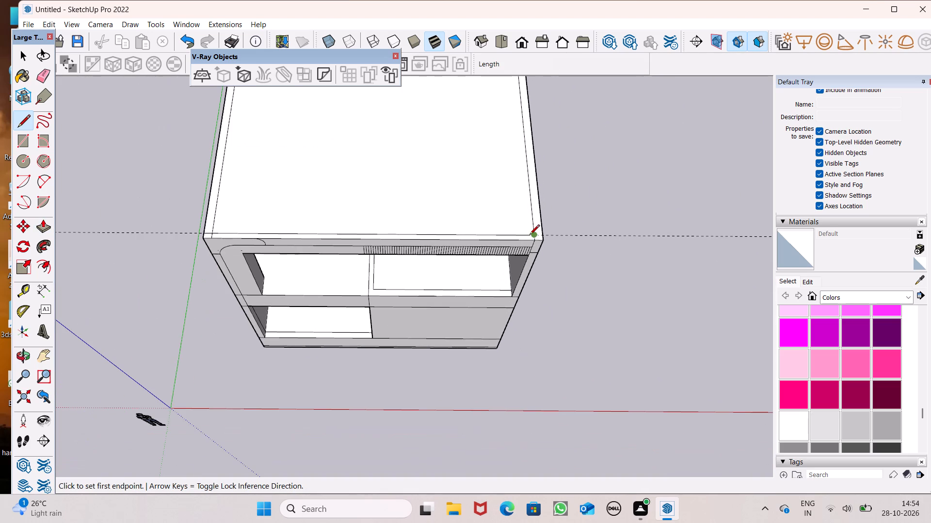
# Erase the dashed guide line running along the front of the top.
pyautogui.click(43, 73)
pyautogui.moveTo(149, 217); pyautogui.dragTo(156, 240)
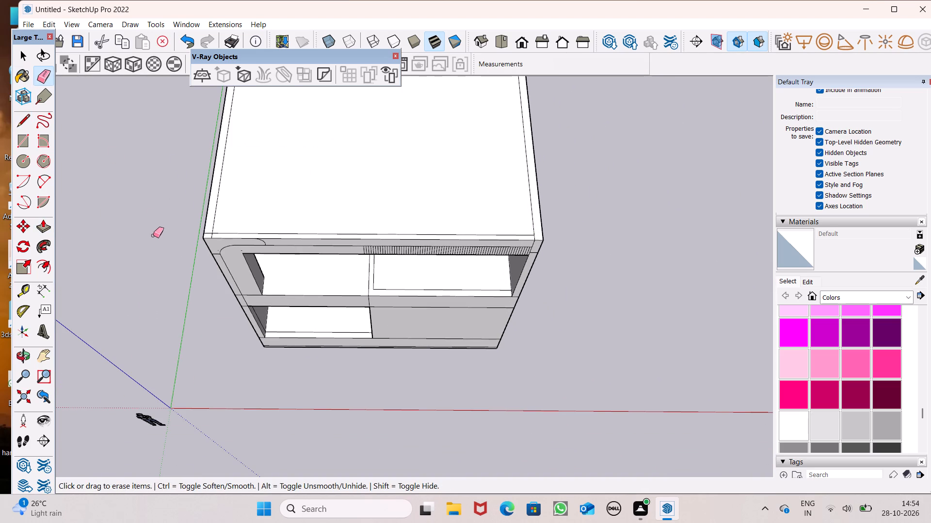
# Draw a 6" line across the top's front strip, about a third of the way along from its left end.
pyautogui.scroll(7, 194, 240)
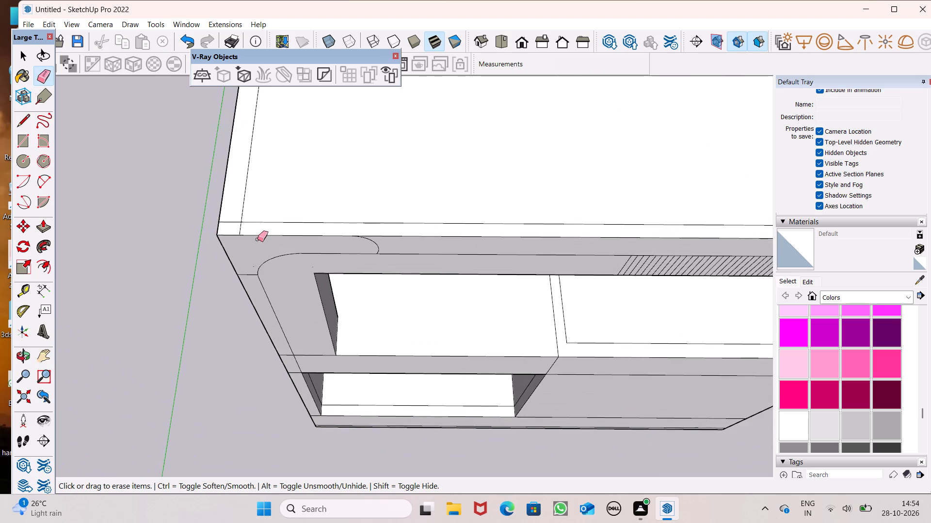
pyautogui.scroll(2, 257, 239)
pyautogui.scroll(-4, 222, 220)
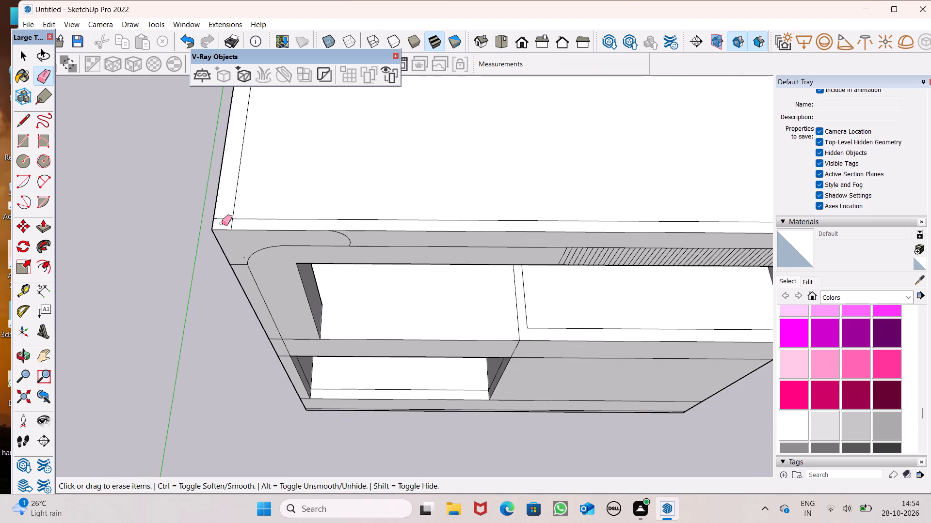
pyautogui.scroll(-6, 212, 277)
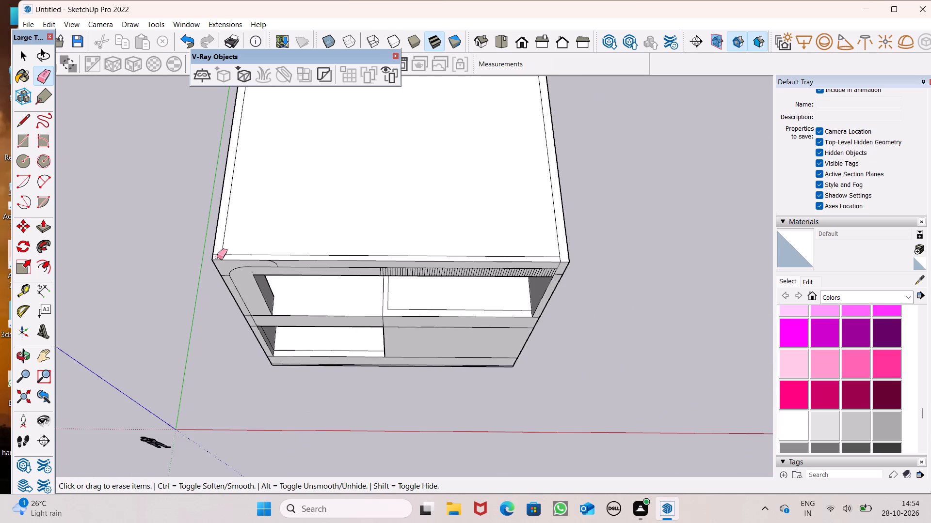
pyautogui.scroll(5, 218, 254)
pyautogui.scroll(-2, 303, 267)
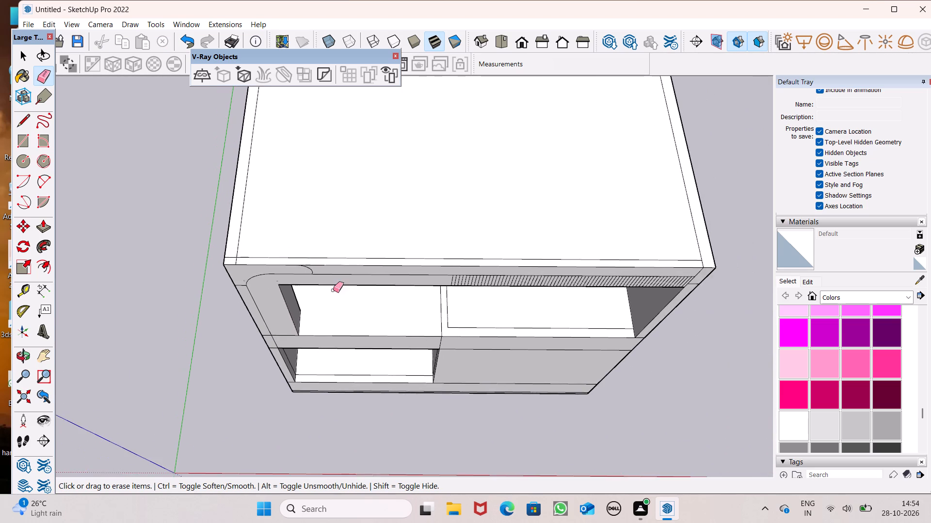
pyautogui.moveTo(333, 291); pyautogui.dragTo(286, 245, button='middle')
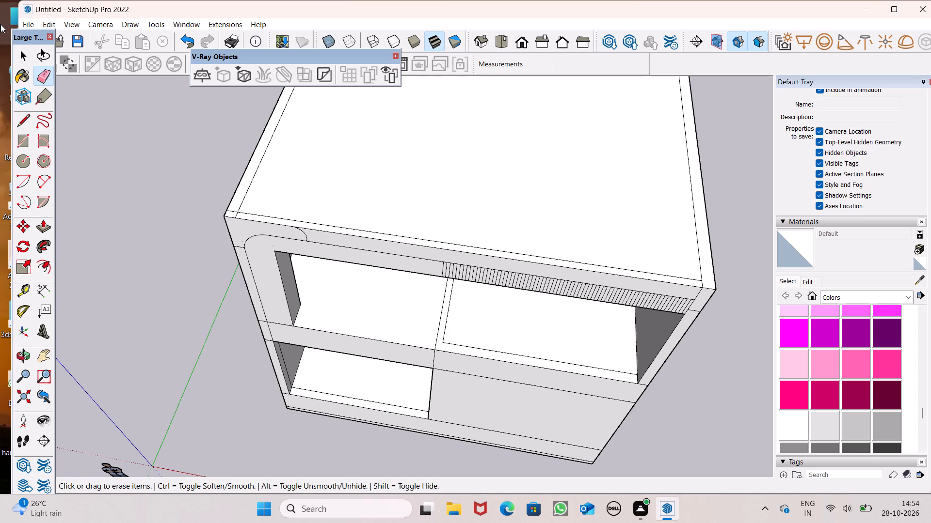
pyautogui.click(26, 123)
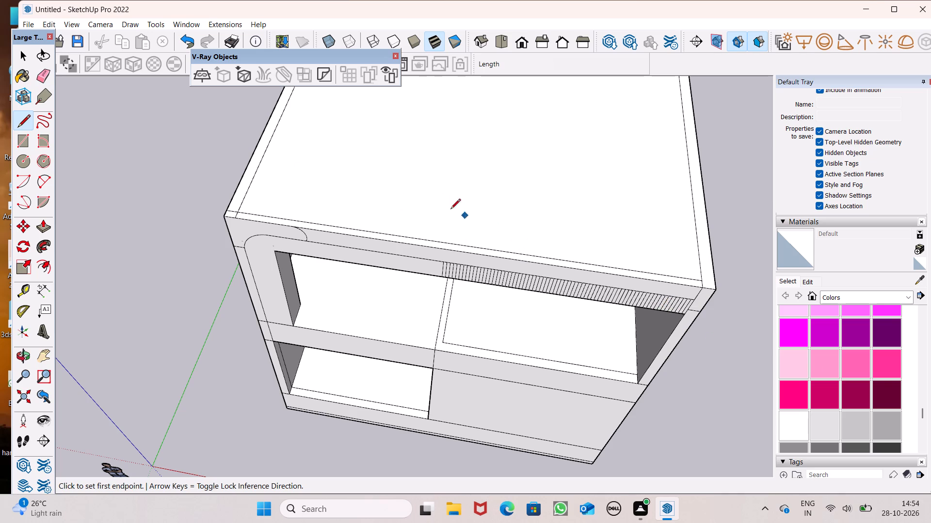
pyautogui.scroll(-1, 128, 134)
pyautogui.moveTo(229, 170); pyautogui.dragTo(266, 219, button='middle')
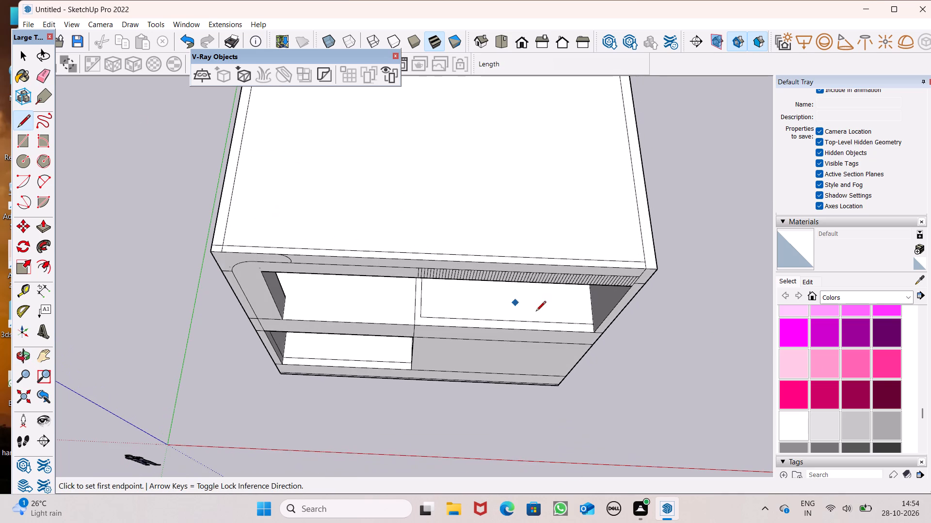
pyautogui.scroll(1, 482, 306)
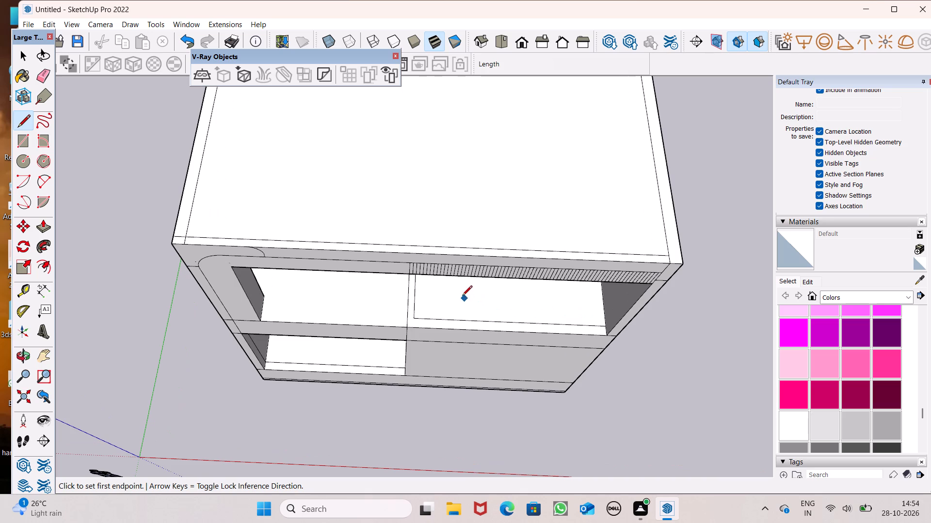
pyautogui.scroll(4, 404, 225)
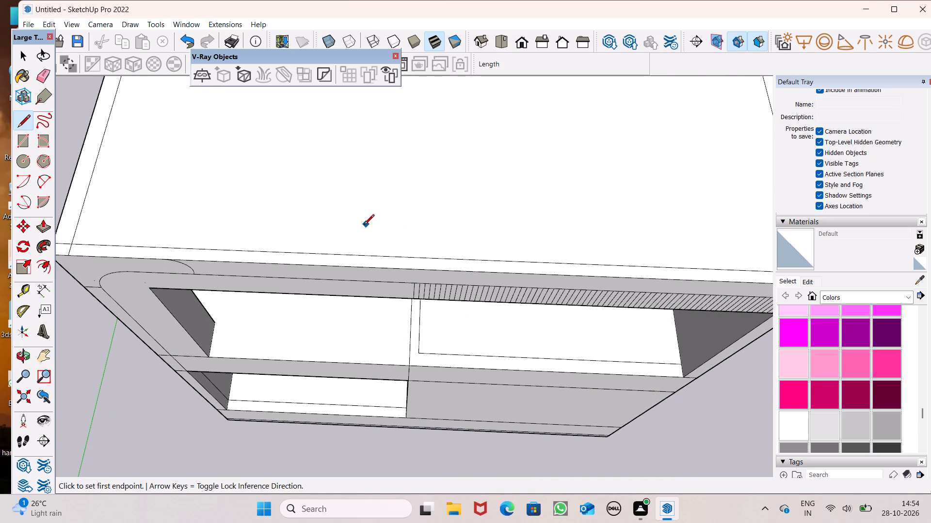
pyautogui.scroll(-1, 364, 225)
pyautogui.scroll(3, 314, 253)
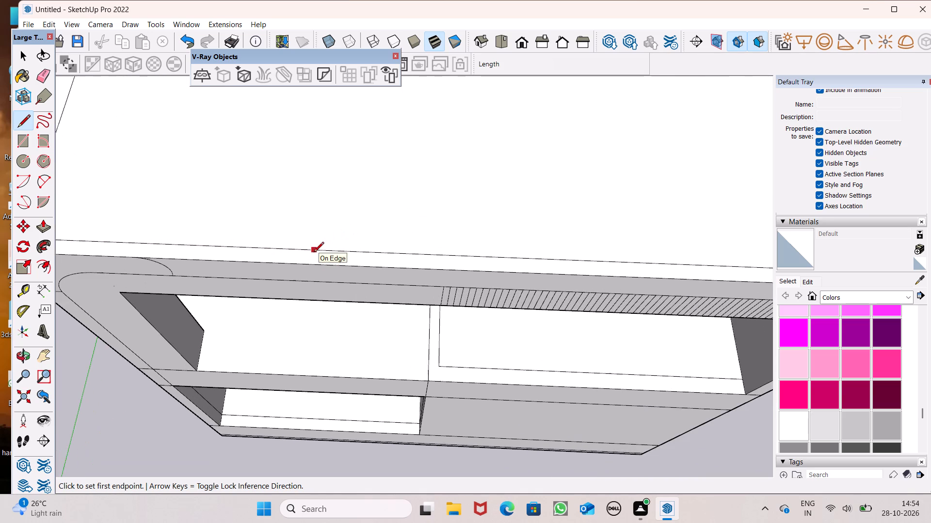
pyautogui.scroll(2, 314, 253)
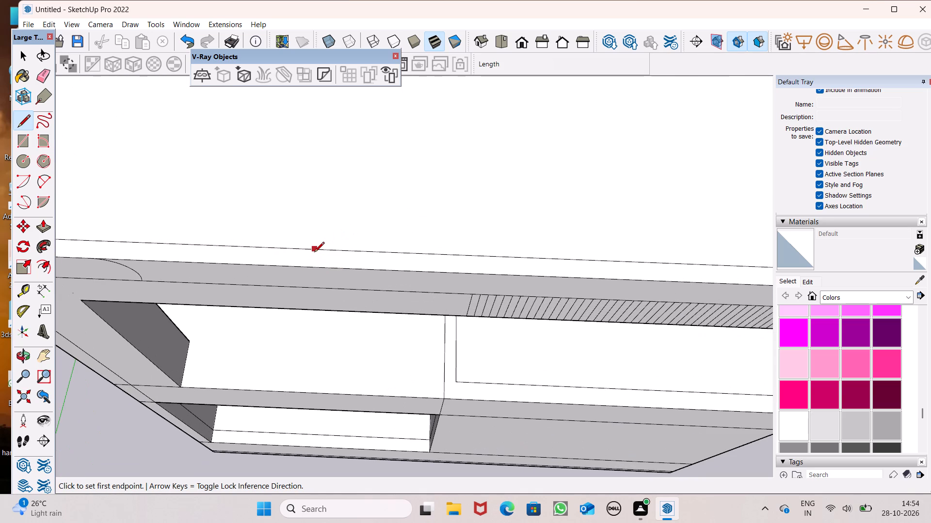
pyautogui.scroll(2, 311, 252)
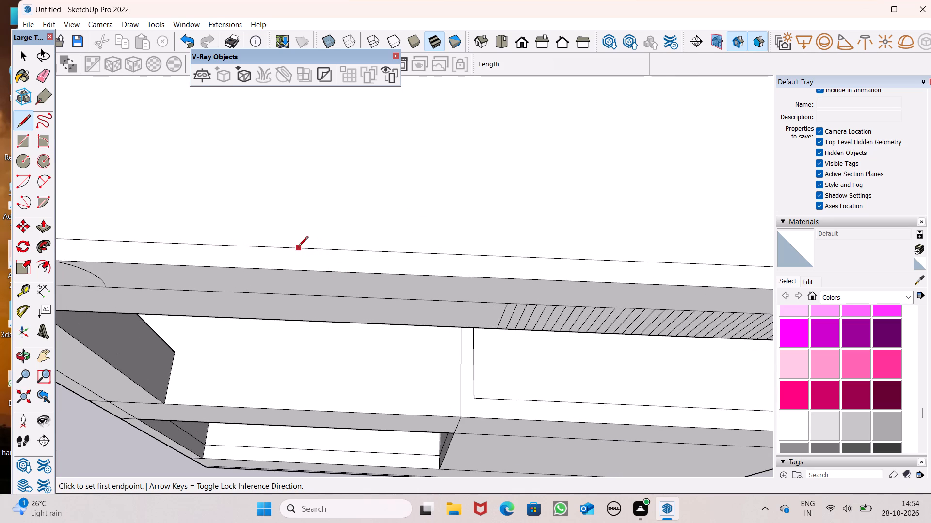
pyautogui.click(310, 249)
pyautogui.click(308, 272)
pyautogui.press('space')
# Erase the two short edges at the top's front left corner so the side border joins the front strip.
pyautogui.scroll(-9, 350, 217)
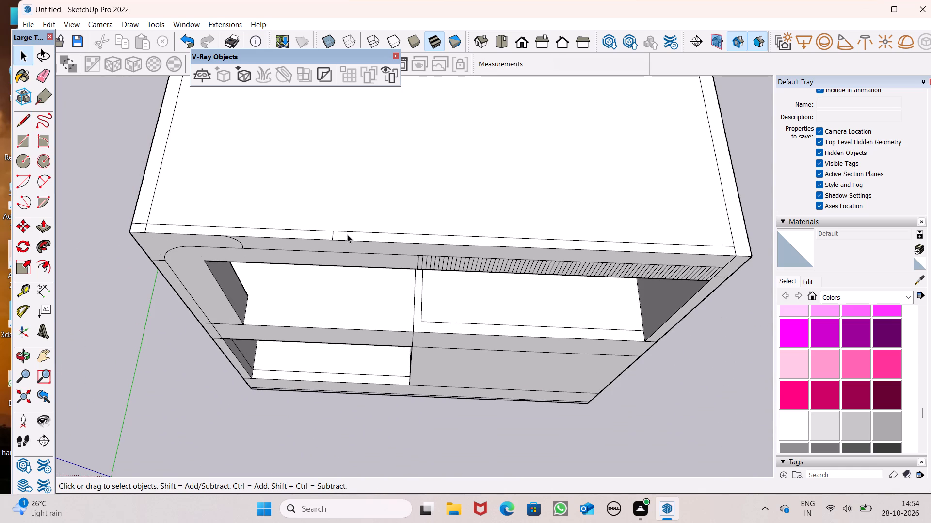
pyautogui.scroll(-3, 321, 268)
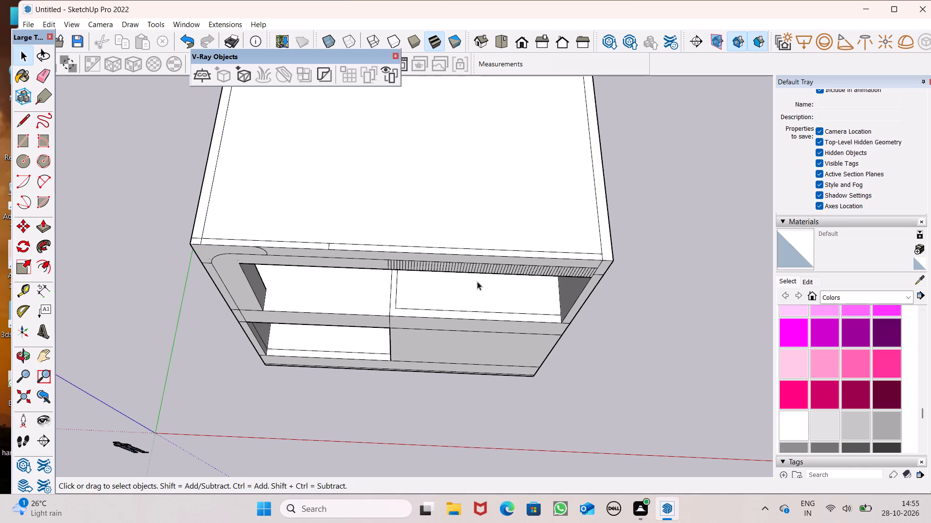
pyautogui.click(38, 83)
pyautogui.scroll(5, 230, 209)
pyautogui.scroll(5, 177, 269)
pyautogui.moveTo(183, 241); pyautogui.dragTo(194, 253)
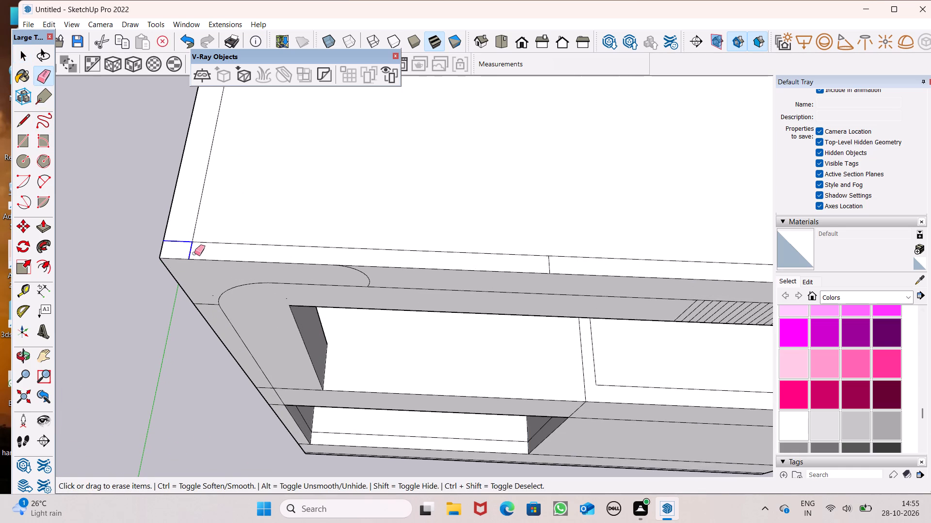
pyautogui.moveTo(194, 253); pyautogui.dragTo(195, 252)
pyautogui.scroll(-4, 177, 320)
# Push/Pull the border face around the top, including the left part of the front strip, up 4'.
pyautogui.click(52, 226)
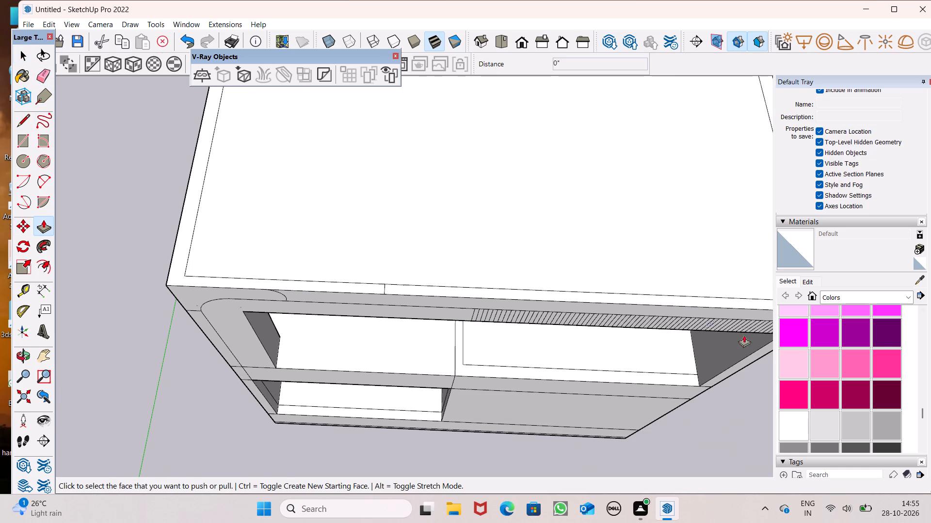
pyautogui.scroll(-5, 763, 352)
pyautogui.scroll(-5, 316, 305)
pyautogui.scroll(4, 461, 256)
pyautogui.scroll(-4, 316, 313)
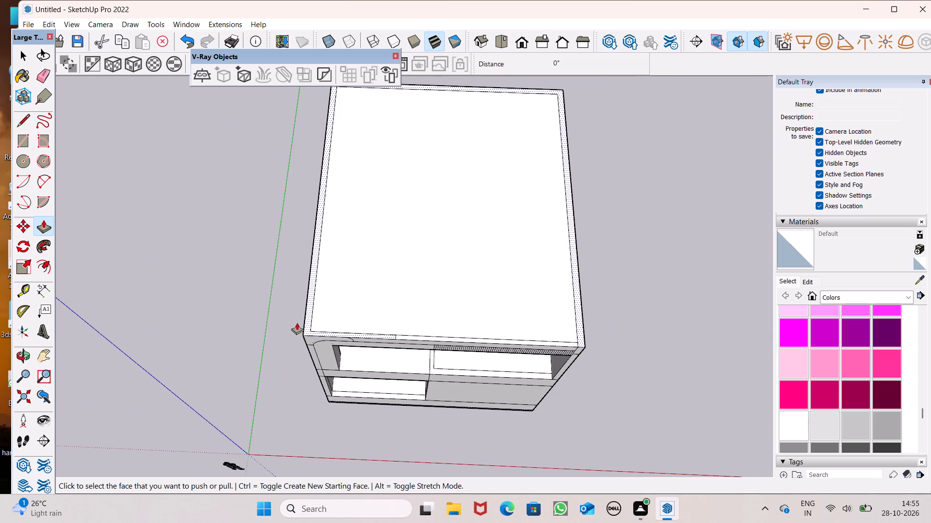
pyautogui.scroll(6, 326, 318)
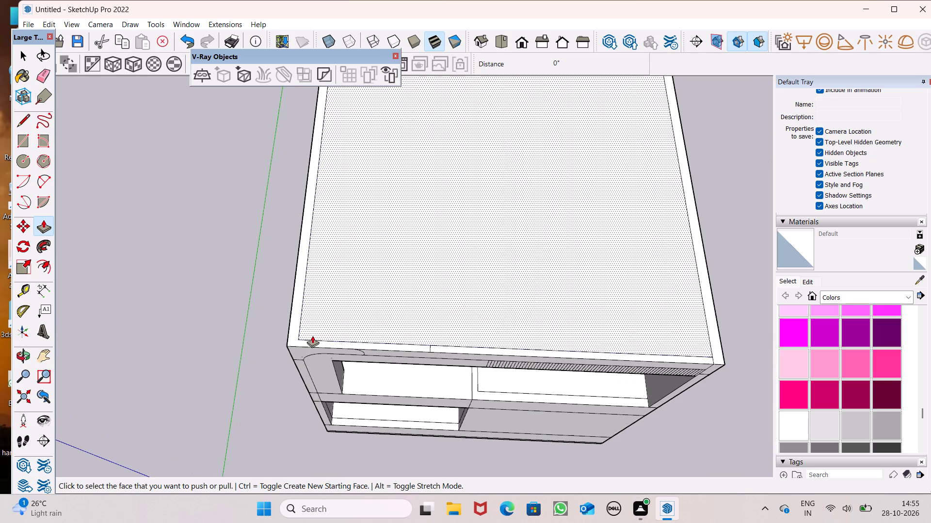
pyautogui.moveTo(293, 342); pyautogui.dragTo(285, 296)
pyautogui.write("4'")
pyautogui.press('Return')
# Erase the vertical dividing line on the front face of the raised front left wall.
pyautogui.scroll(-4, 285, 292)
pyautogui.moveTo(330, 297); pyautogui.dragTo(334, 0, button='middle')
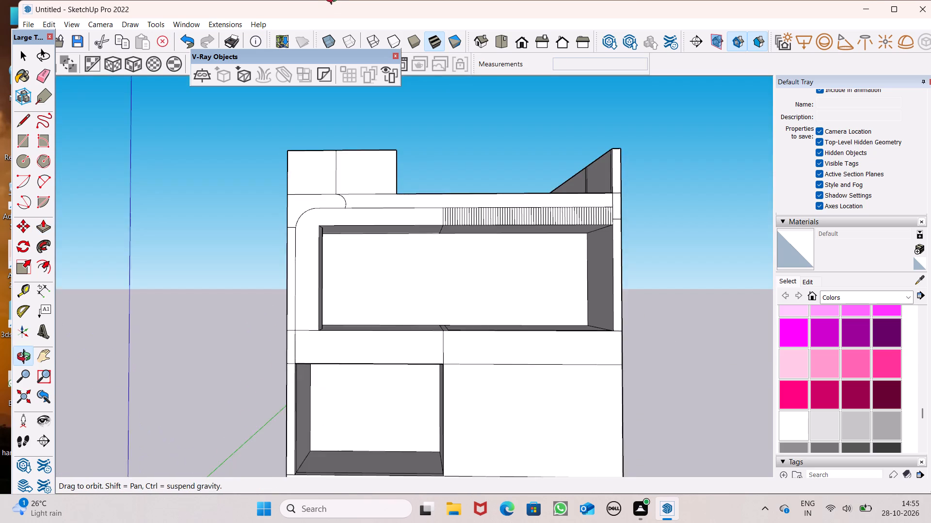
pyautogui.moveTo(334, 0); pyautogui.dragTo(332, 13, button='middle')
pyautogui.scroll(2, 416, 219)
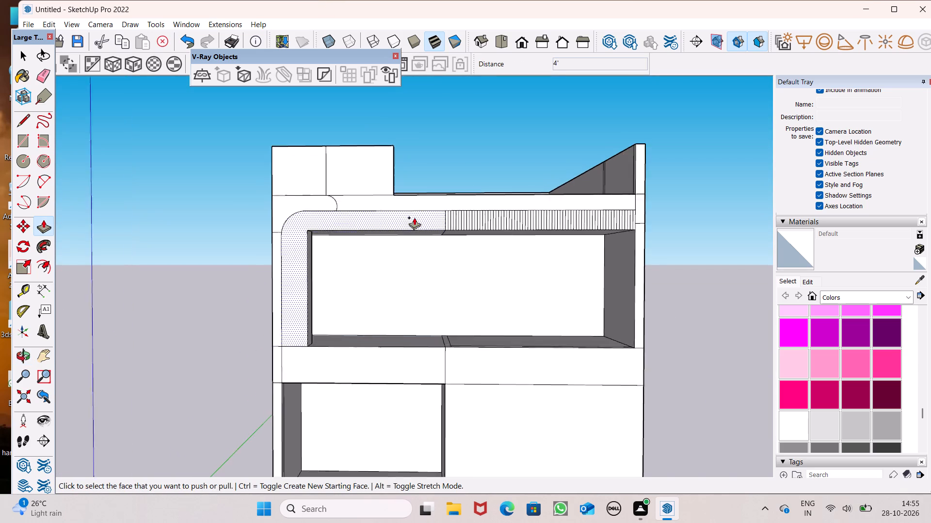
pyautogui.scroll(4, 414, 217)
pyautogui.scroll(-2, 371, 188)
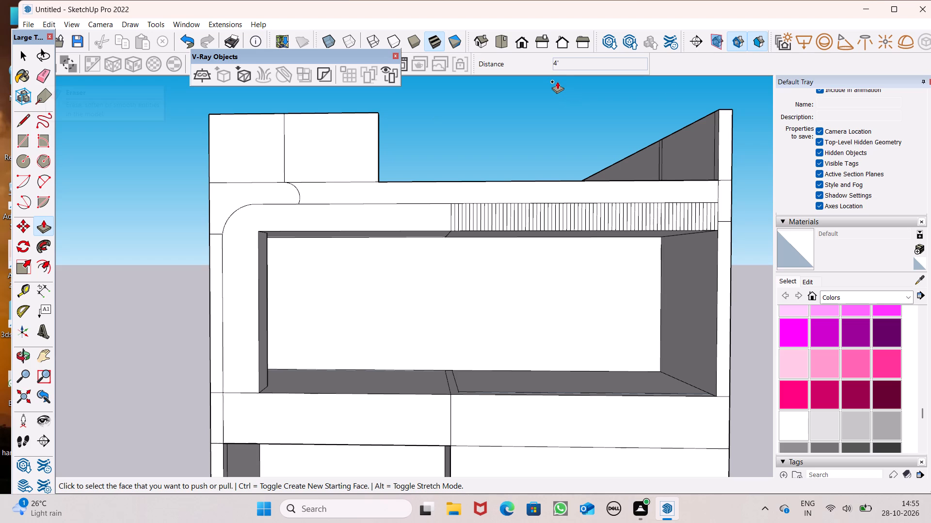
pyautogui.moveTo(625, 89); pyautogui.dragTo(625, 226, button='middle')
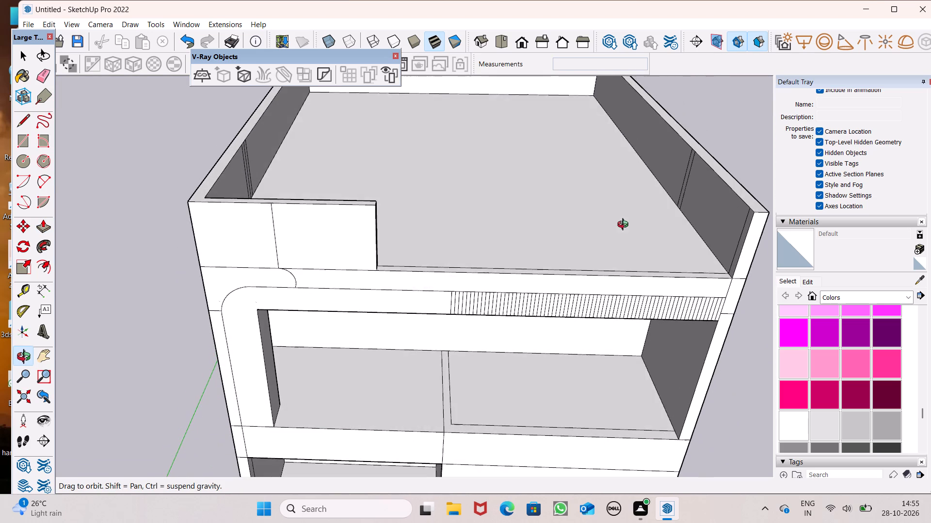
pyautogui.moveTo(625, 226); pyautogui.dragTo(626, 224, button='middle')
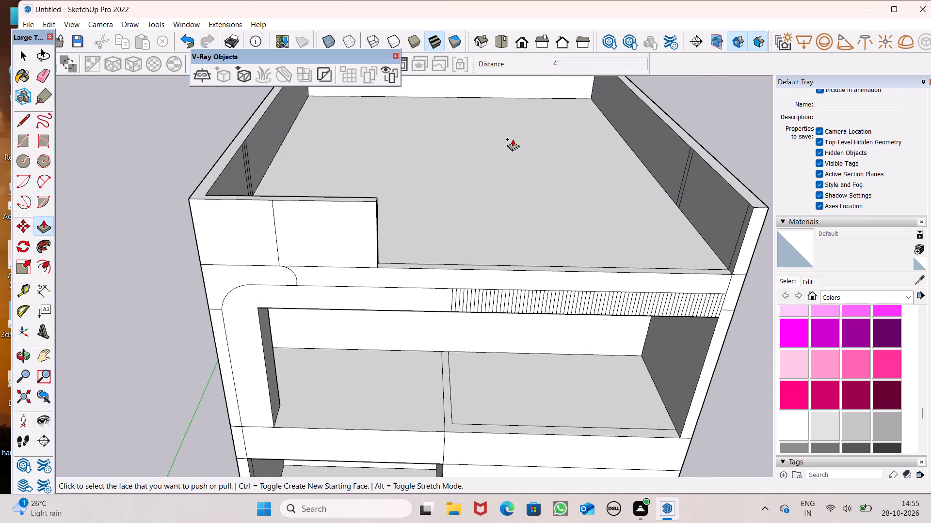
pyautogui.moveTo(485, 199); pyautogui.dragTo(487, 215, button='middle')
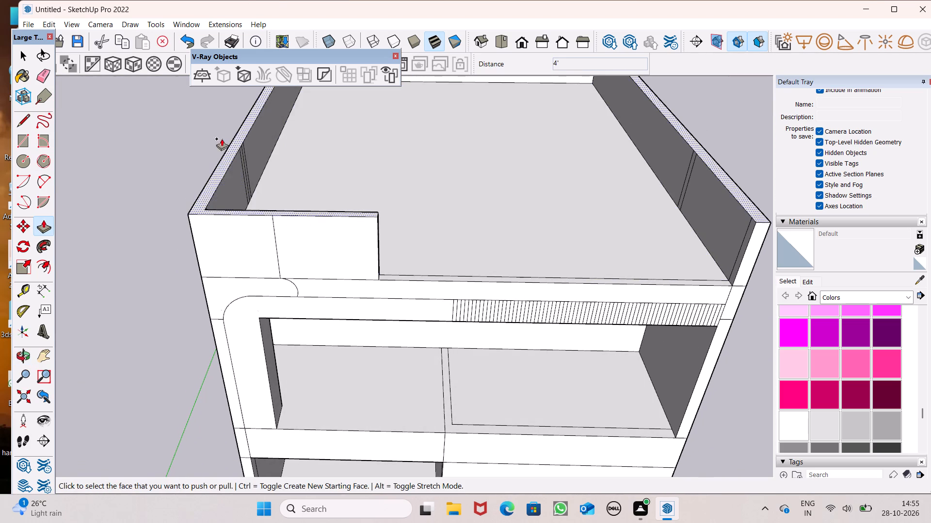
pyautogui.click(46, 76)
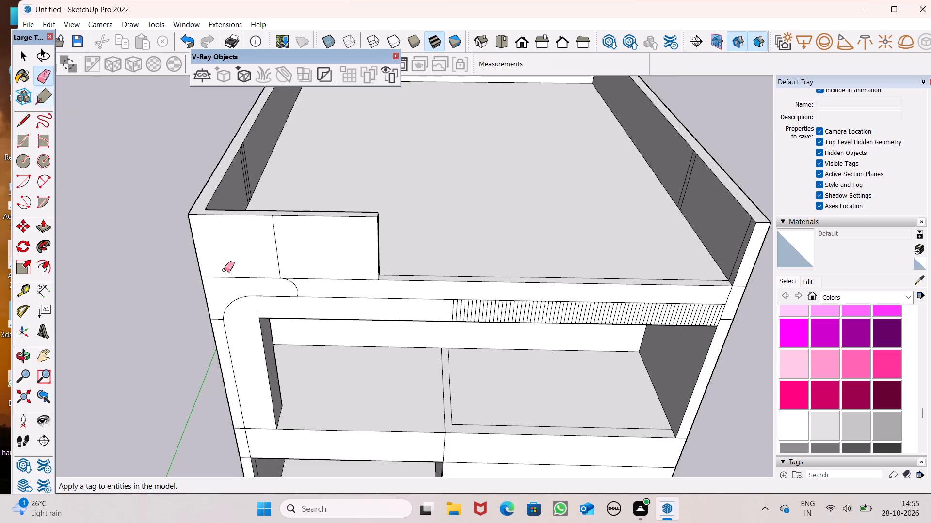
pyautogui.scroll(2, 246, 300)
pyautogui.moveTo(269, 251); pyautogui.dragTo(292, 246)
pyautogui.scroll(-5, 310, 225)
pyautogui.moveTo(326, 263); pyautogui.dragTo(340, 200, button='middle')
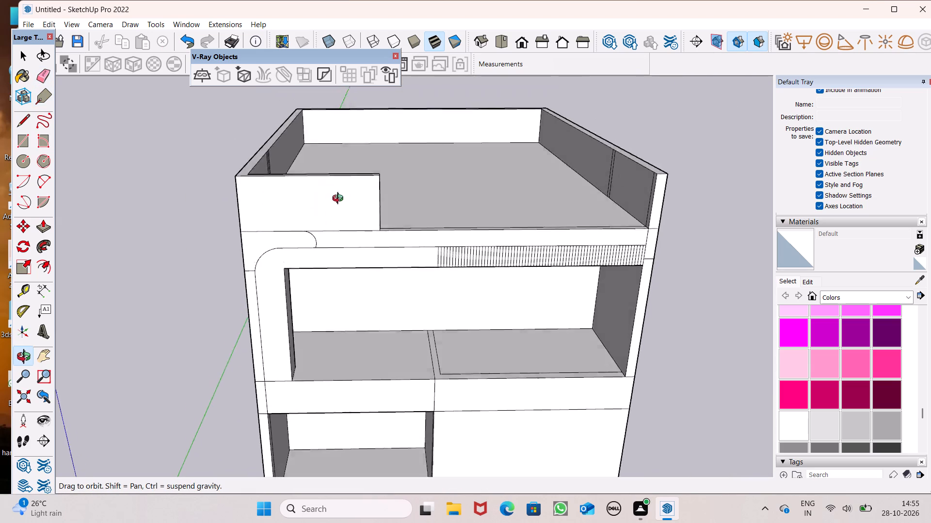
# Erase the horizontal seam and small arc on the front face beneath the raised front left wall.
pyautogui.moveTo(340, 200); pyautogui.dragTo(341, 164, button='middle')
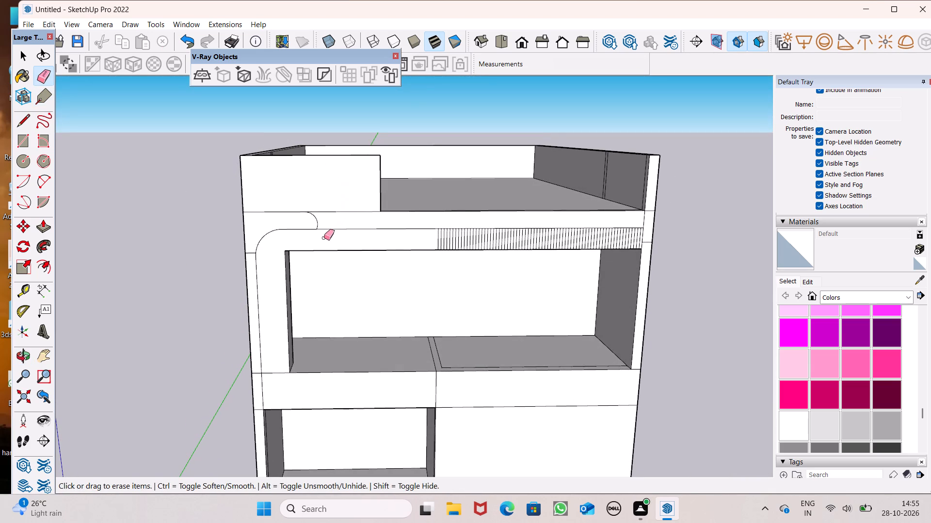
pyautogui.scroll(4, 310, 244)
pyautogui.moveTo(269, 201); pyautogui.dragTo(295, 192)
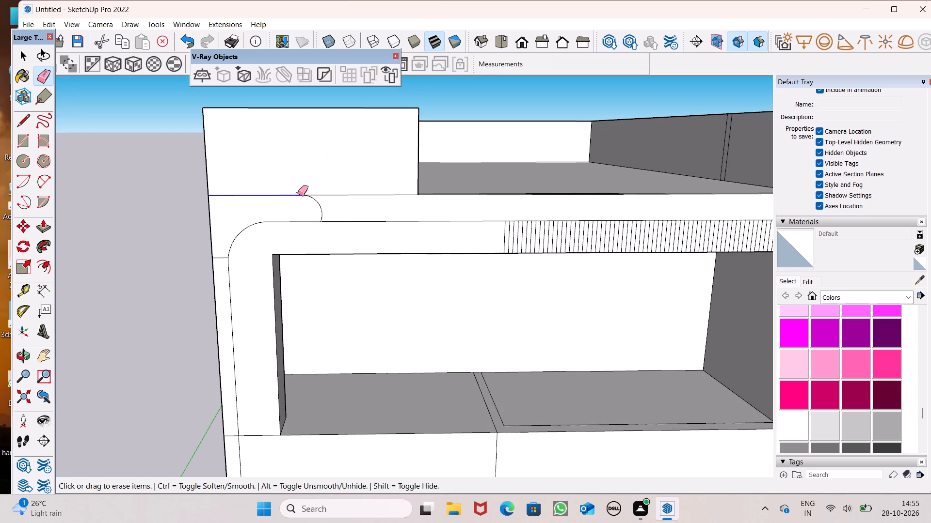
pyautogui.moveTo(307, 196); pyautogui.dragTo(317, 203)
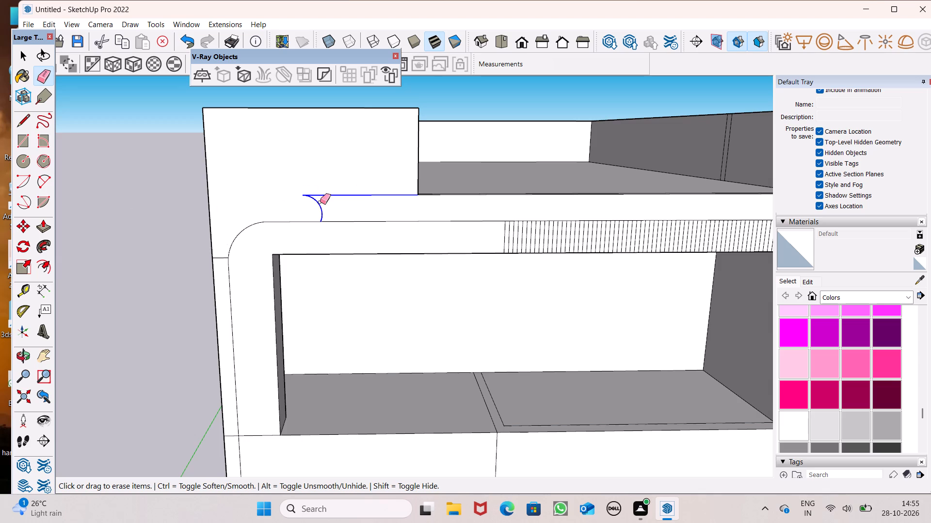
pyautogui.scroll(-1, 290, 193)
pyautogui.moveTo(347, 202); pyautogui.dragTo(341, 206, button='middle')
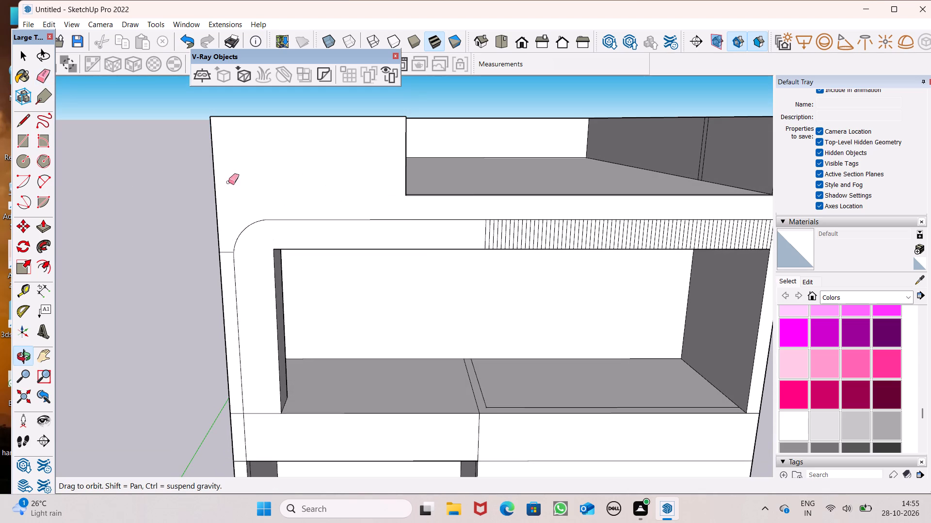
# Draw a horizontal line from the raised wall's left edge, rounded down to the curved strip's top edge by an arc with about 1' 1" bulge.
pyautogui.click(30, 121)
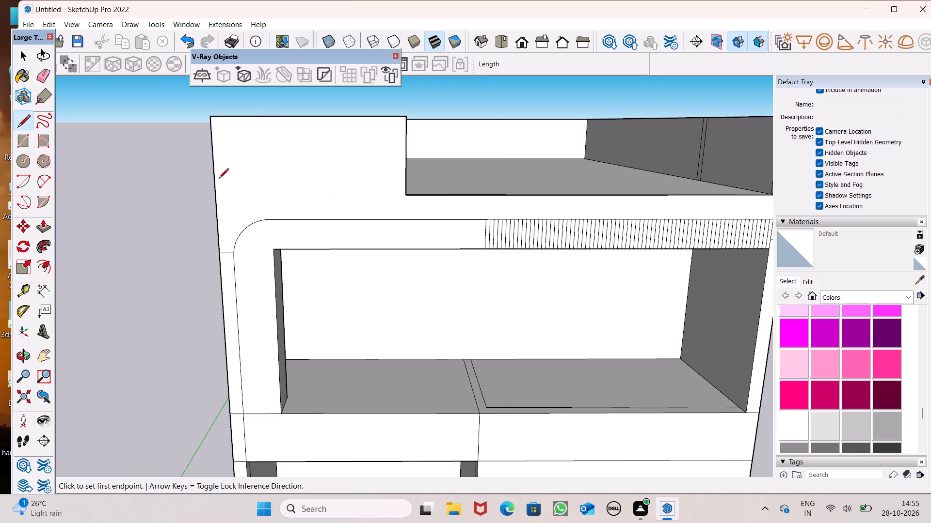
pyautogui.click(212, 167)
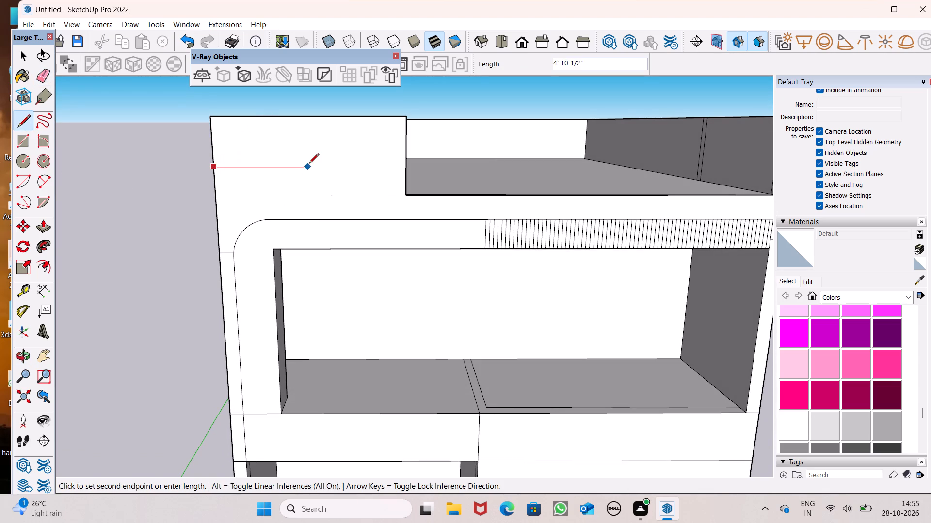
pyautogui.click(334, 163)
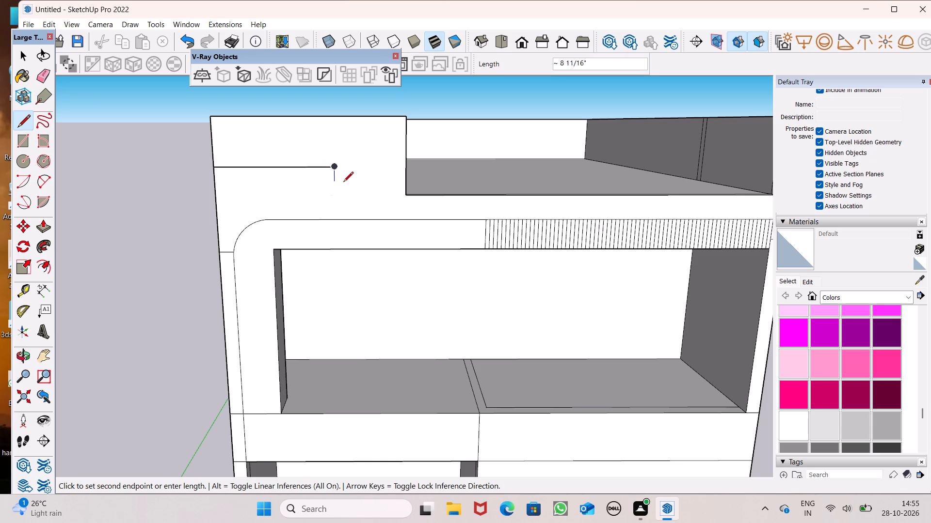
pyautogui.click(35, 181)
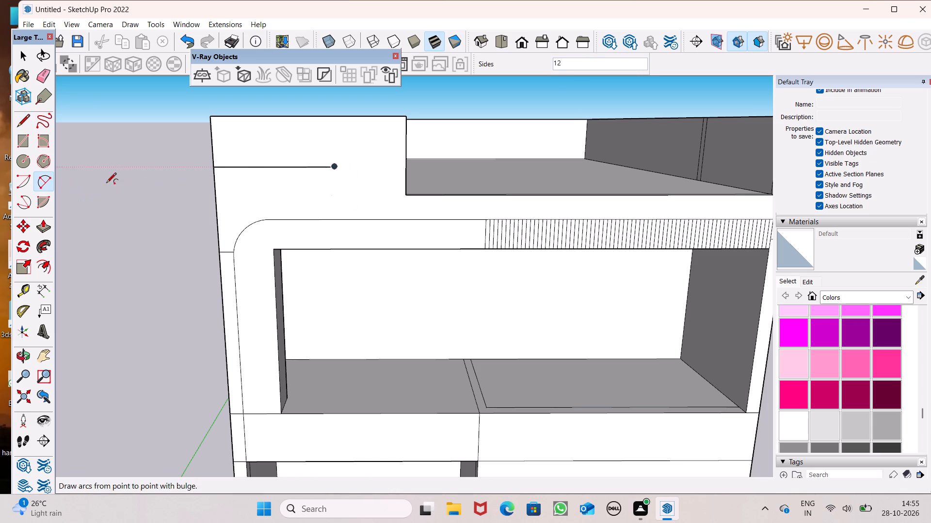
pyautogui.click(334, 168)
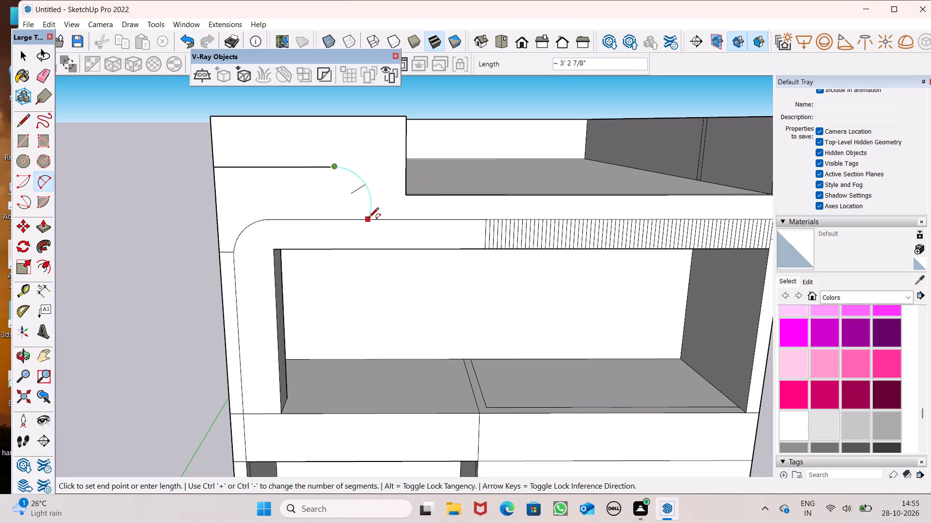
pyautogui.click(351, 216)
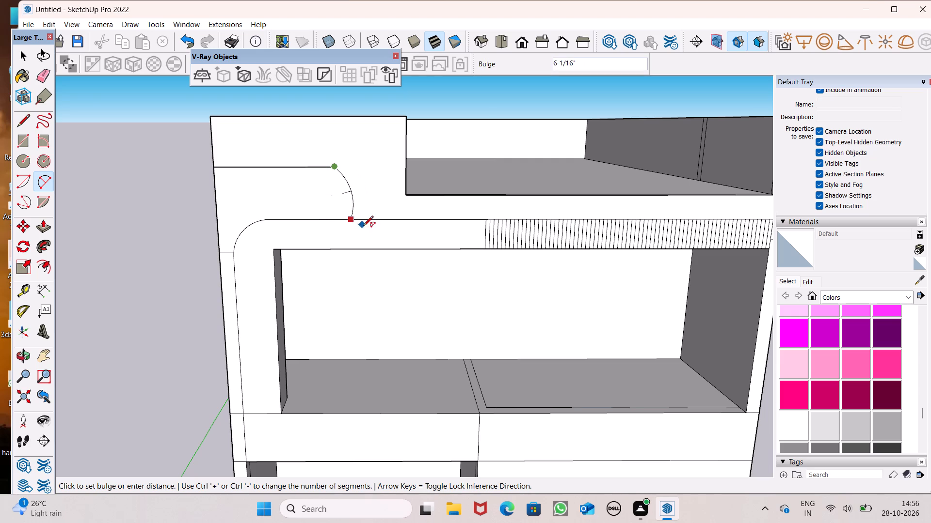
pyautogui.click(369, 202)
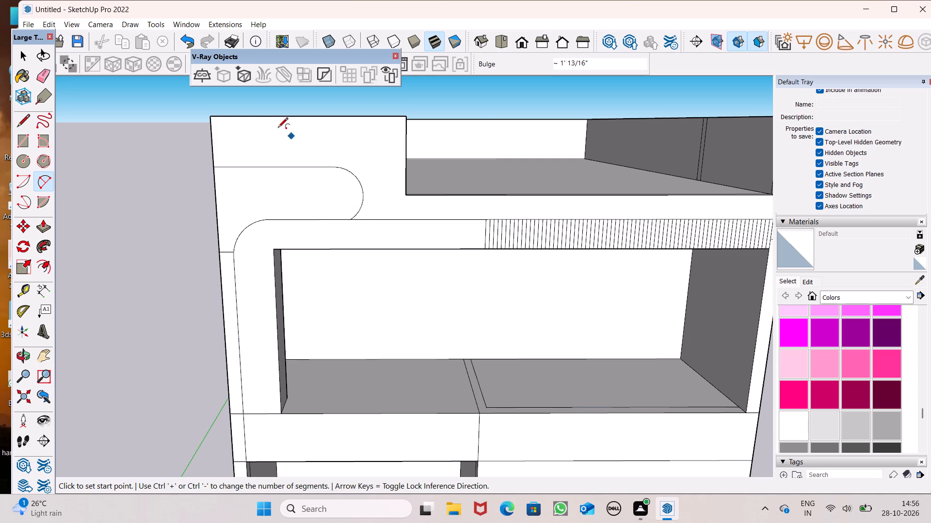
# Draw a horizontal line about 2' 3" long from the raised front wall's lower right corner to the arc.
pyautogui.click(31, 119)
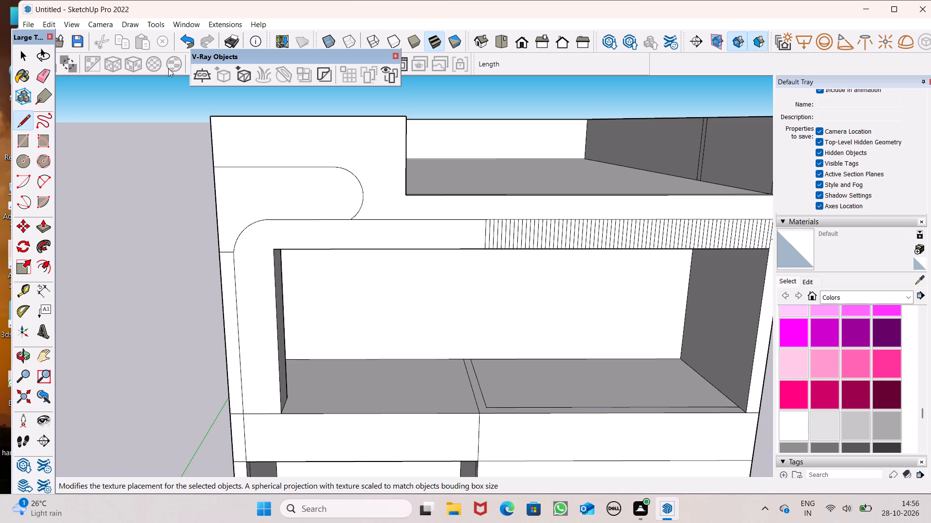
pyautogui.scroll(5, 382, 213)
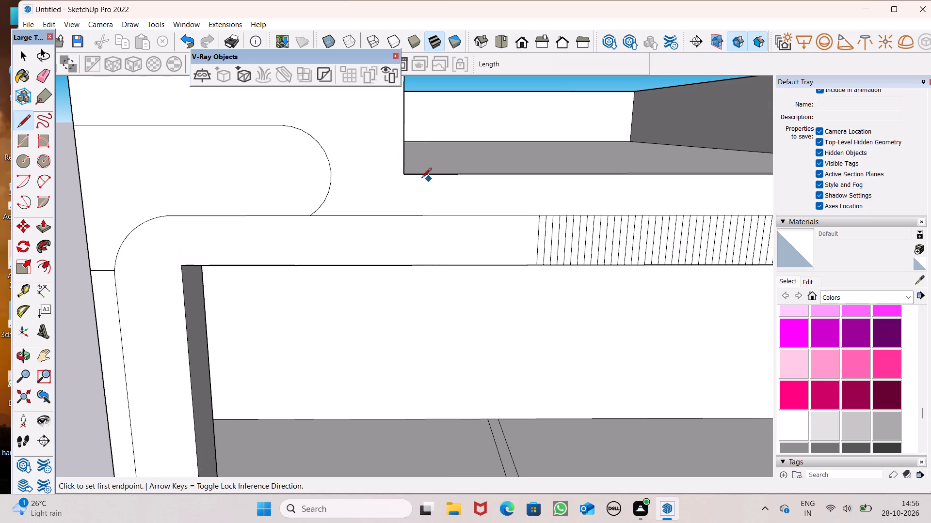
pyautogui.click(404, 175)
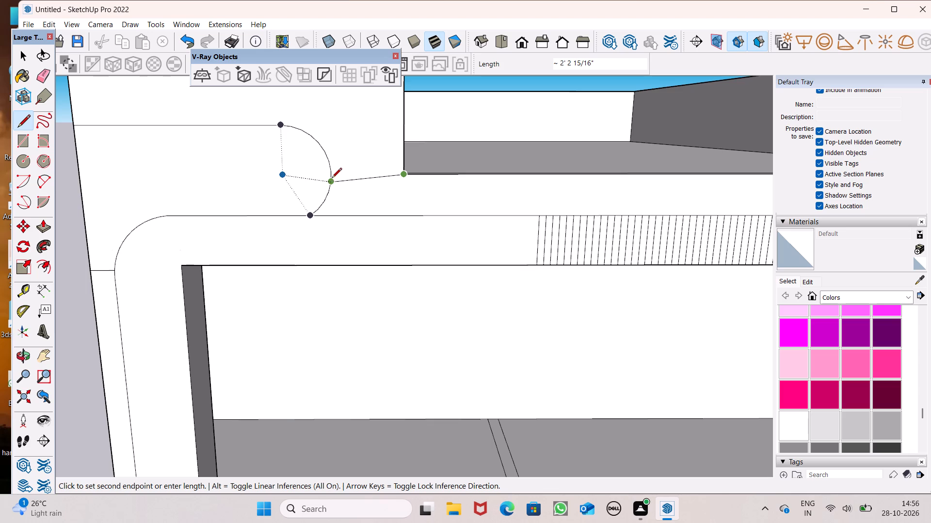
pyautogui.scroll(7, 331, 181)
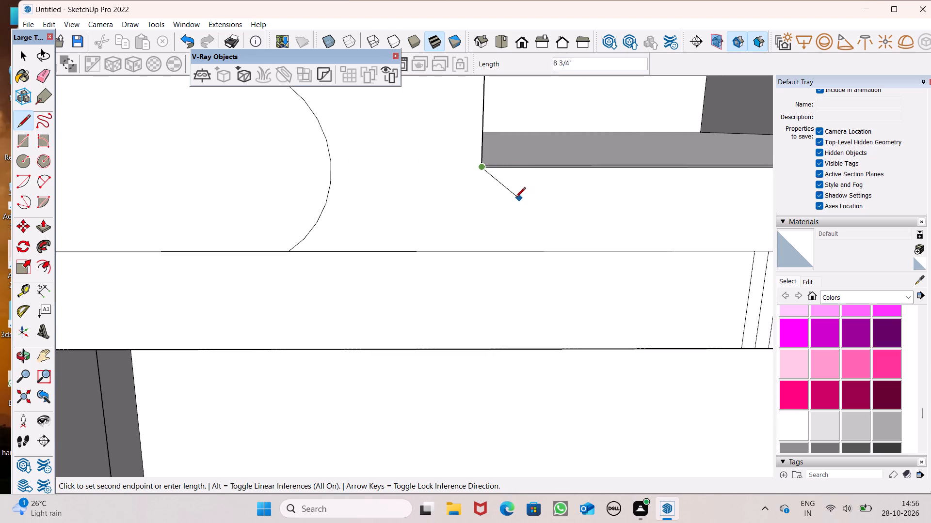
pyautogui.click(334, 172)
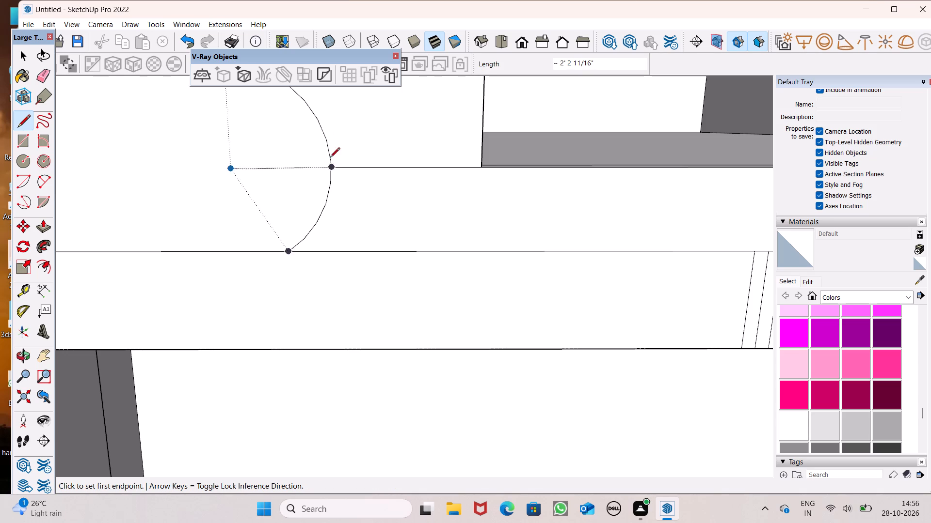
pyautogui.scroll(-6, 301, 149)
pyautogui.press('space')
# Examine the whole building's front and walled top from the front and from above.
pyautogui.scroll(-2, 392, 195)
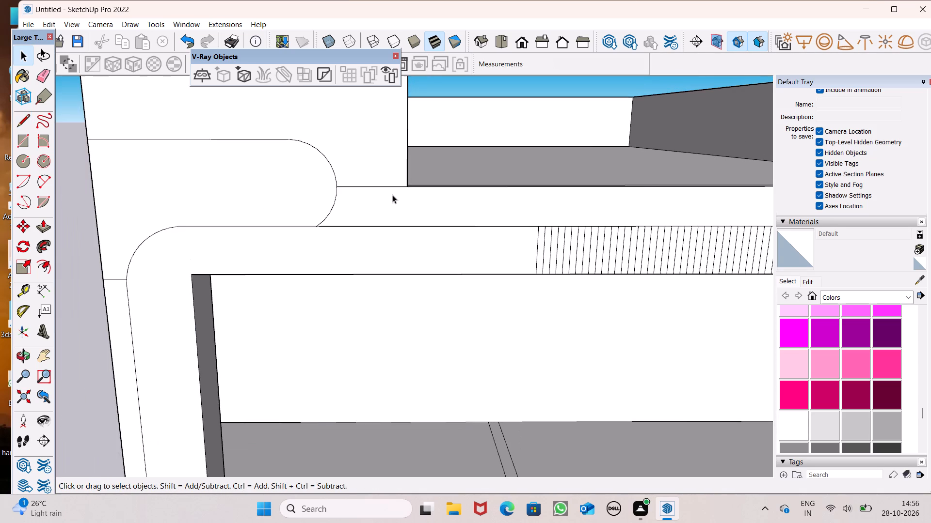
pyautogui.scroll(-7, 392, 195)
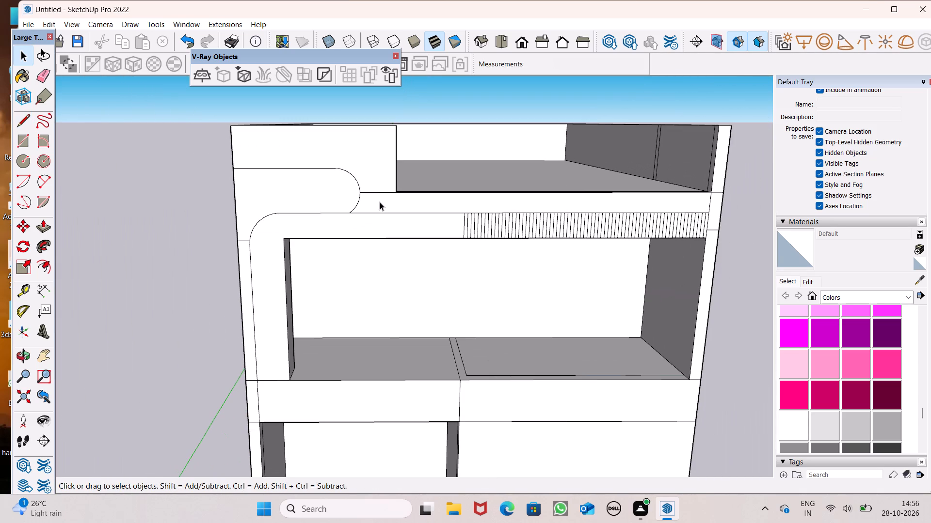
pyautogui.scroll(-2, 241, 183)
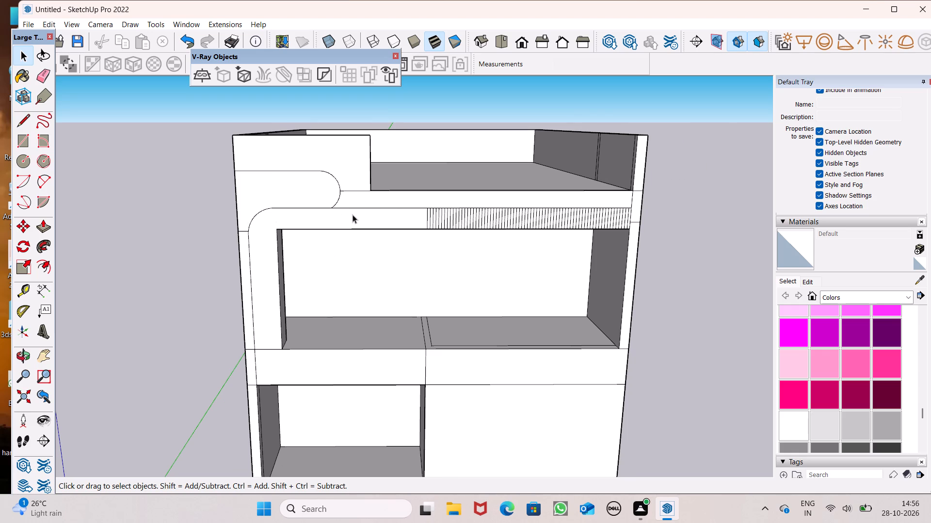
pyautogui.scroll(-5, 370, 205)
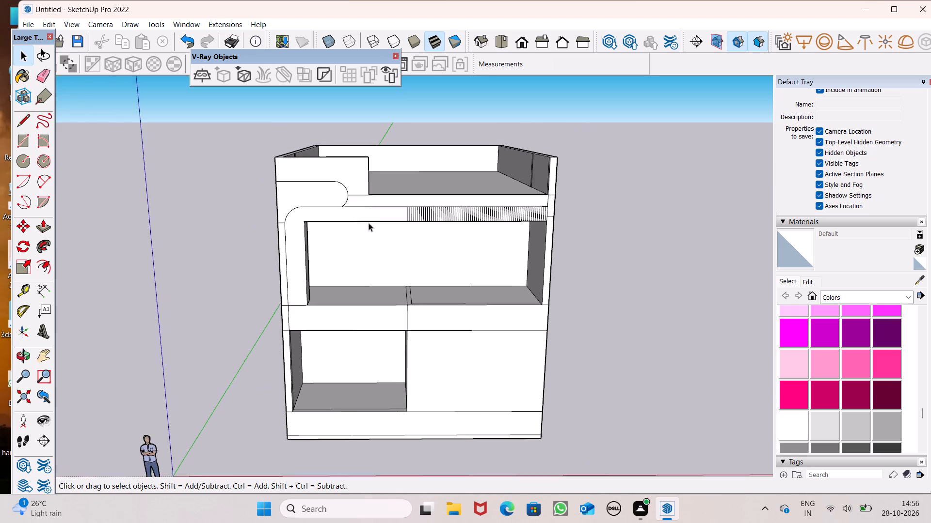
pyautogui.moveTo(368, 231); pyautogui.dragTo(364, 400, button='middle')
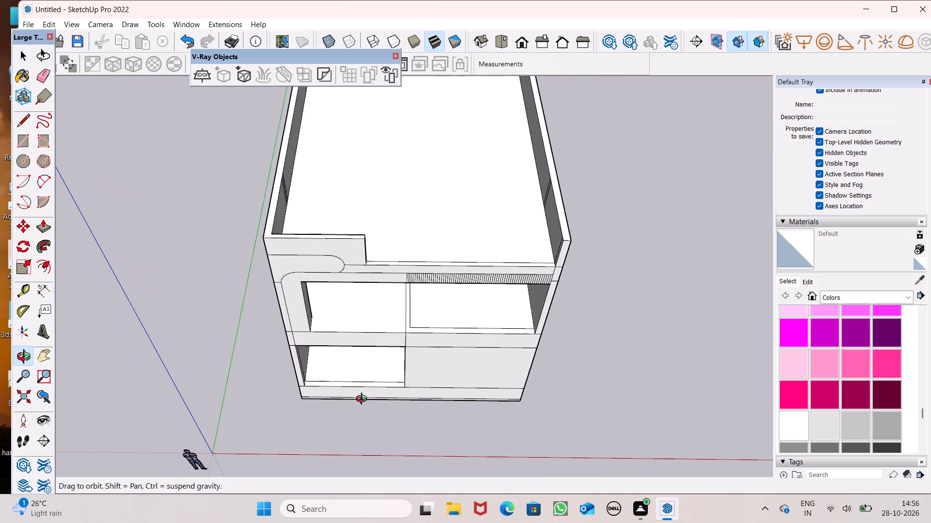
pyautogui.moveTo(364, 400); pyautogui.dragTo(432, 286, button='middle')
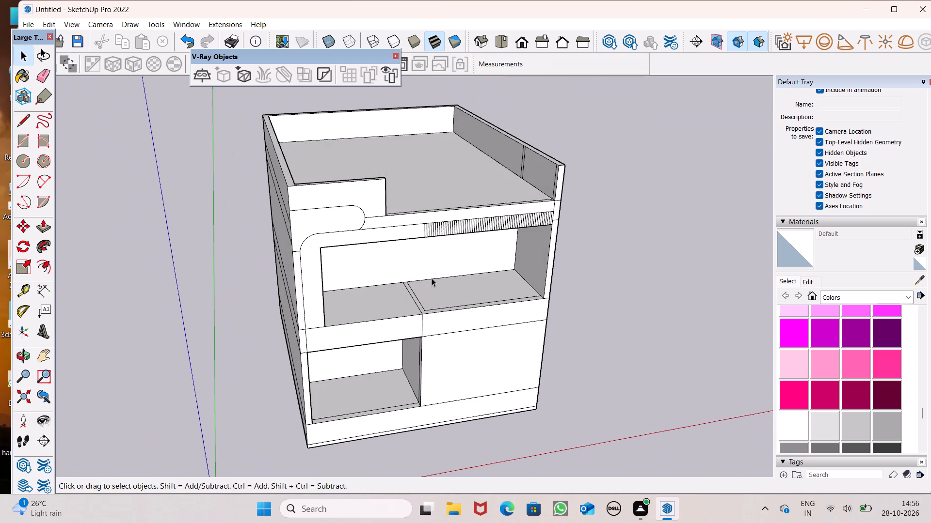
# Erase the vertical lines on the inner face of the top's right border wall.
pyautogui.scroll(1, 744, 235)
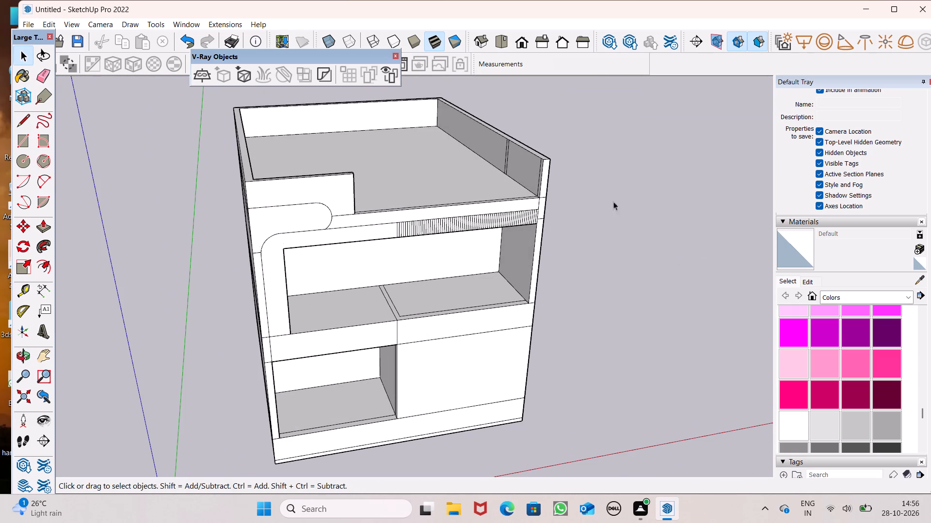
pyautogui.scroll(4, 602, 196)
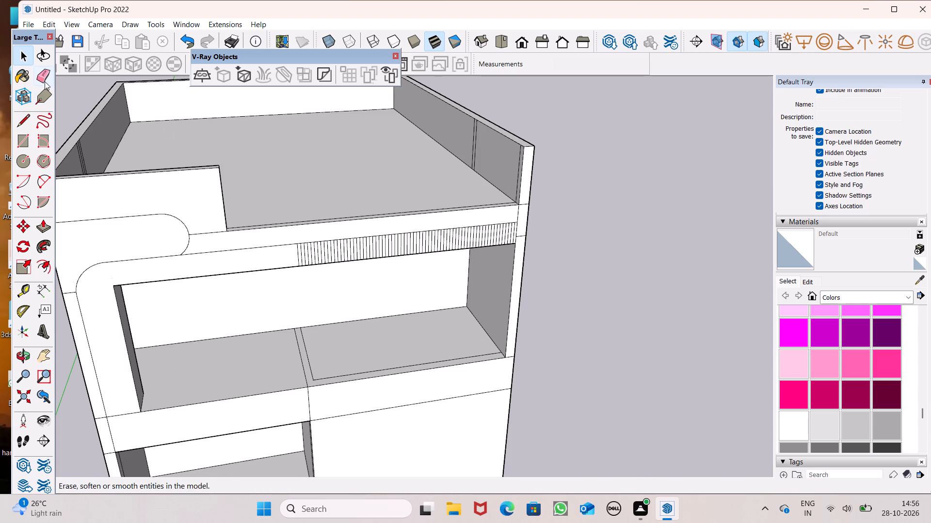
pyautogui.click(45, 82)
pyautogui.moveTo(592, 186); pyautogui.dragTo(652, 159, button='middle')
pyautogui.scroll(5, 519, 150)
pyautogui.moveTo(445, 144); pyautogui.dragTo(435, 143)
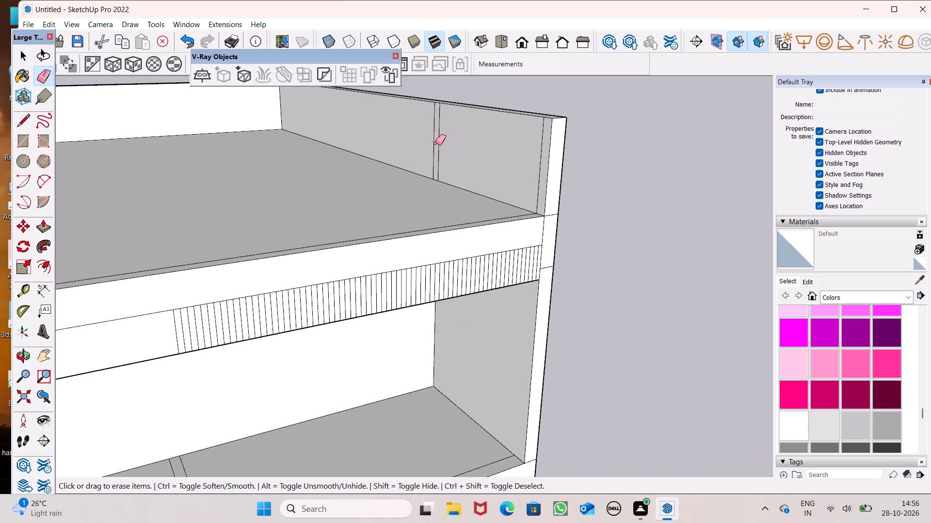
pyautogui.moveTo(435, 143); pyautogui.dragTo(433, 141)
pyautogui.moveTo(541, 192); pyautogui.dragTo(556, 199, button='middle')
pyautogui.scroll(3, 525, 177)
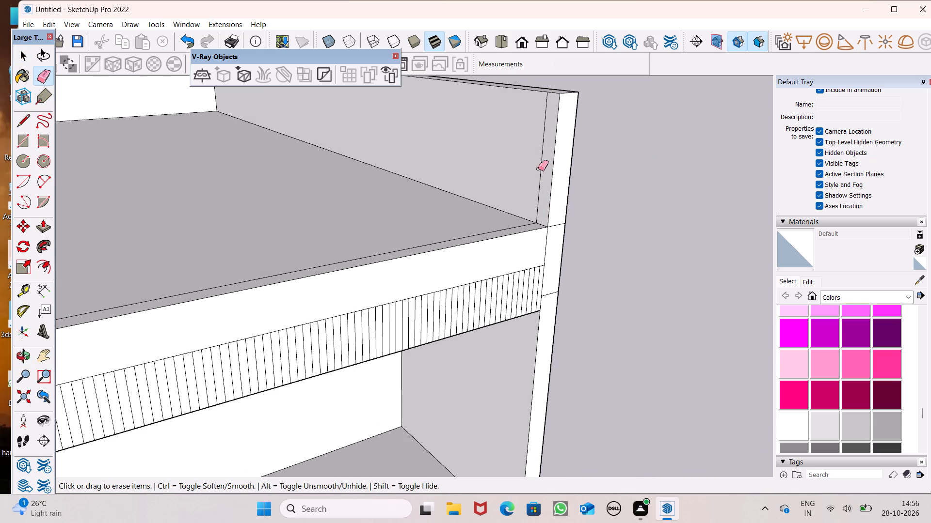
pyautogui.moveTo(540, 168); pyautogui.dragTo(531, 164)
pyautogui.moveTo(549, 153); pyautogui.dragTo(533, 154)
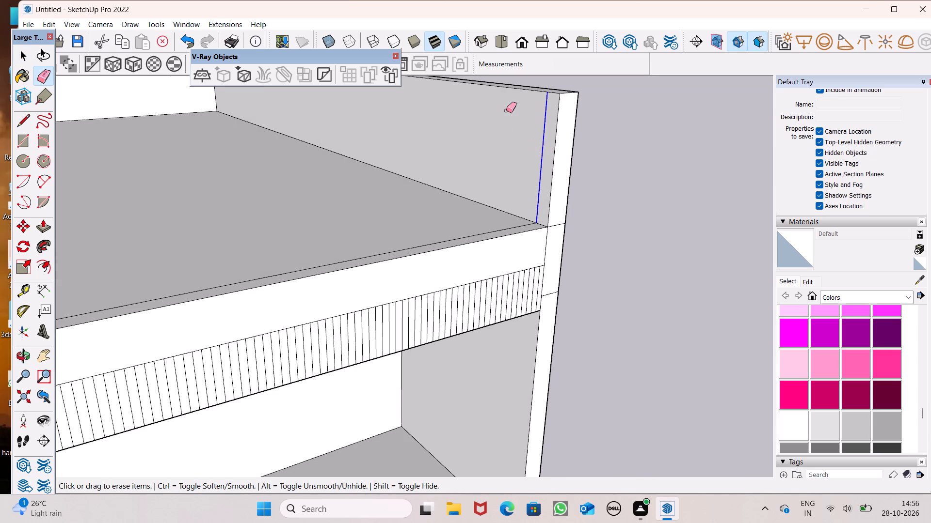
# Erase the two short horizontal seams on the front face of the right side wall.
pyautogui.scroll(-2, 506, 110)
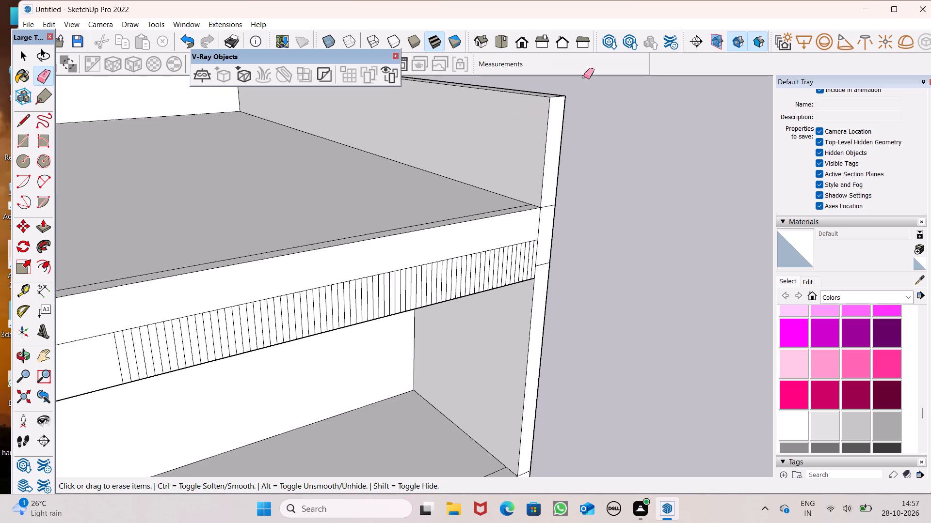
pyautogui.scroll(-3, 584, 77)
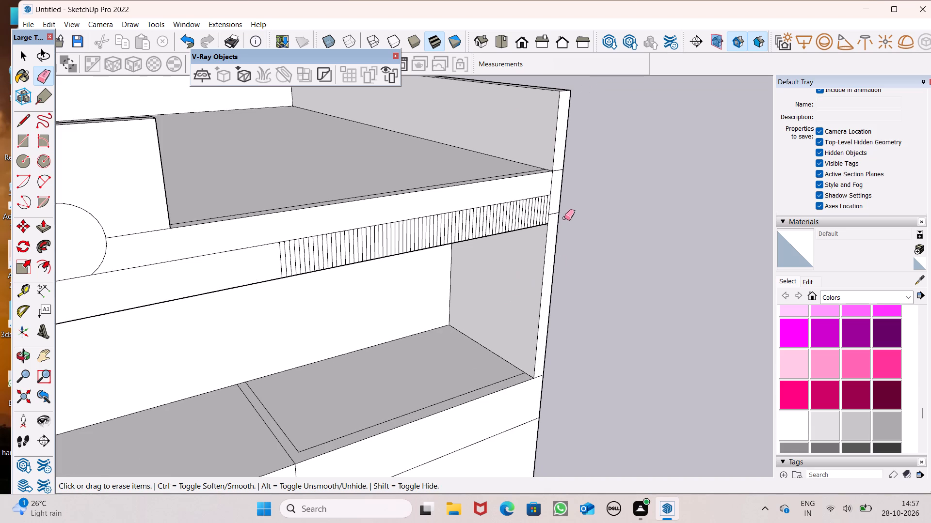
pyautogui.scroll(5, 562, 193)
pyautogui.click(555, 158)
pyautogui.moveTo(547, 228); pyautogui.dragTo(548, 232)
pyautogui.scroll(-4, 548, 199)
# Push/Pull the inner face of the top's right border wall inward to thicken the wall.
pyautogui.moveTo(548, 211); pyautogui.dragTo(469, 241, button='middle')
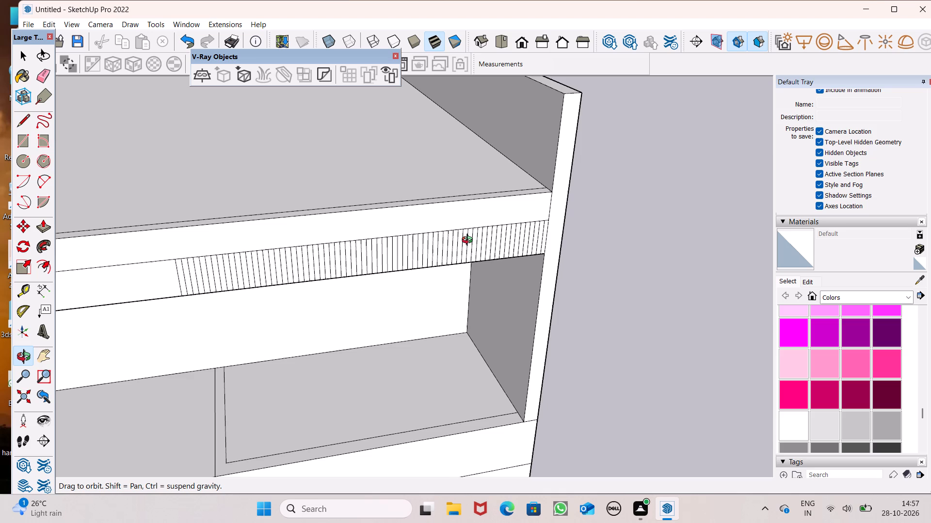
pyautogui.moveTo(469, 241); pyautogui.dragTo(428, 253, button='middle')
pyautogui.scroll(3, 569, 254)
pyautogui.scroll(3, 504, 254)
pyautogui.scroll(-6, 482, 200)
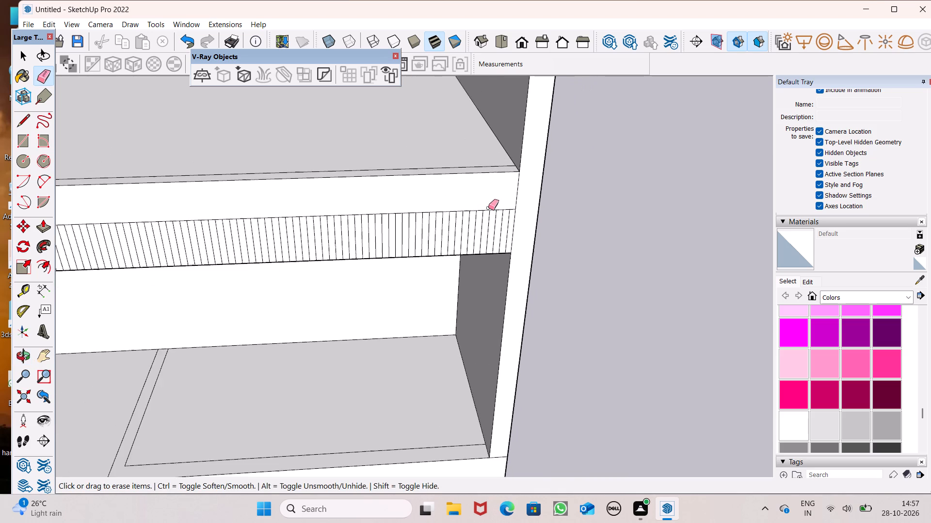
pyautogui.scroll(-5, 375, 220)
pyautogui.click(43, 229)
pyautogui.scroll(-4, 466, 186)
pyautogui.moveTo(526, 206); pyautogui.dragTo(615, 207, button='middle')
pyautogui.scroll(4, 477, 135)
pyautogui.moveTo(484, 147); pyautogui.dragTo(482, 151)
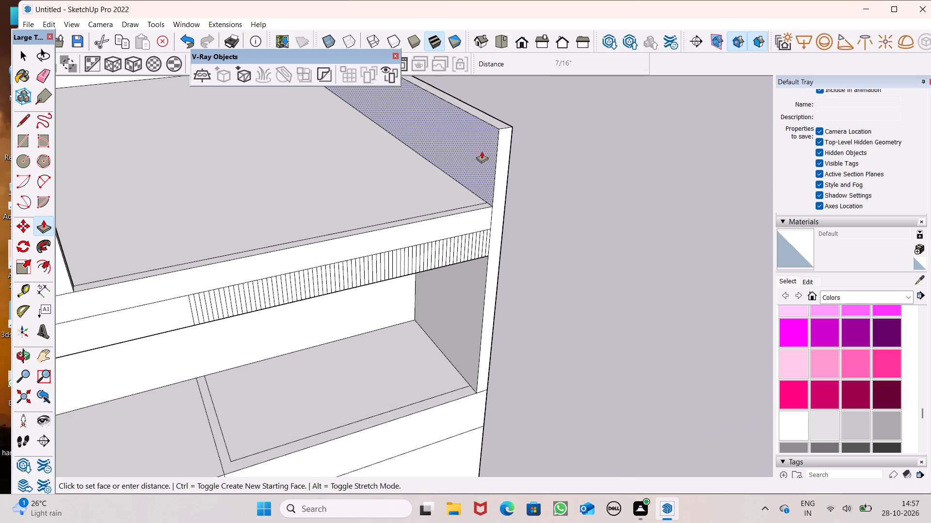
pyautogui.moveTo(482, 151); pyautogui.dragTo(472, 160)
# Push/Pull the upper opening's right inner face inward 9 1/8" to align with the thickened border wall above.
pyautogui.scroll(-3, 426, 127)
pyautogui.moveTo(507, 212); pyautogui.dragTo(437, 188, button='middle')
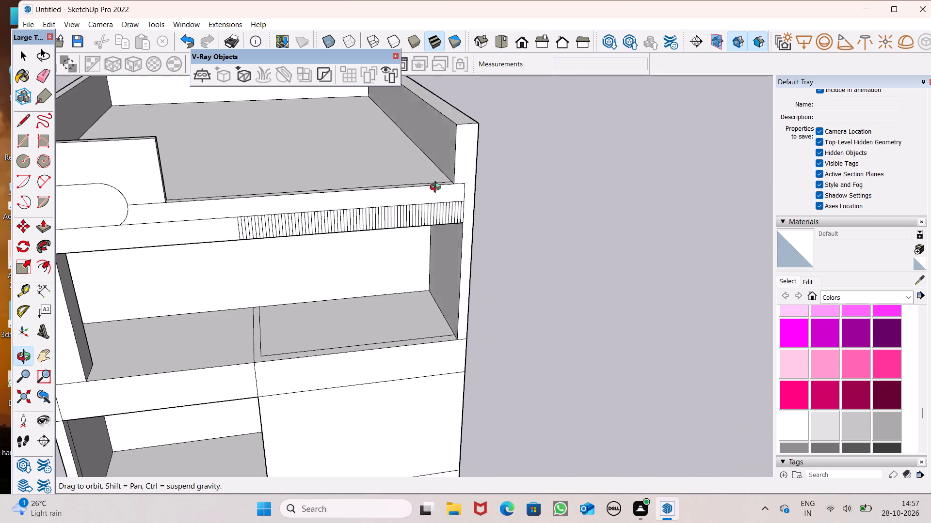
pyautogui.moveTo(437, 188); pyautogui.dragTo(443, 165, button='middle')
pyautogui.moveTo(458, 246); pyautogui.dragTo(449, 172)
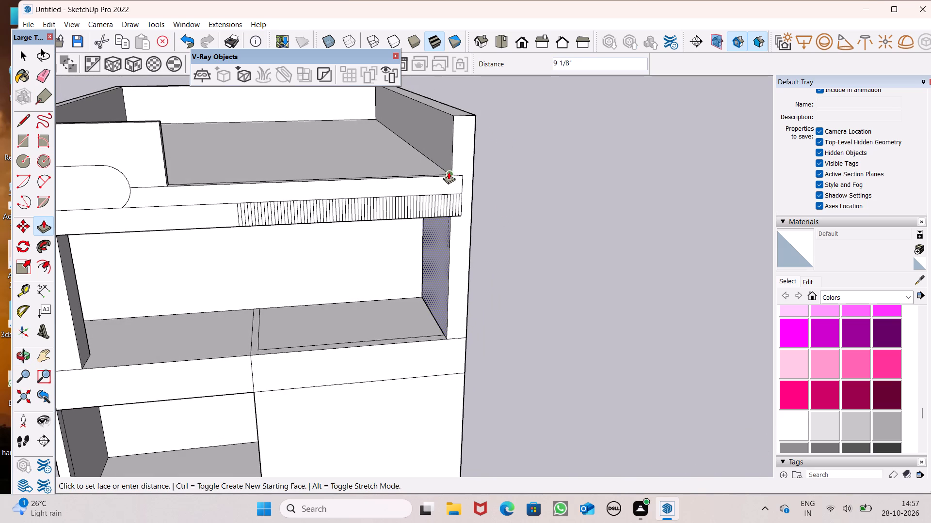
pyautogui.moveTo(449, 172); pyautogui.dragTo(453, 165)
pyautogui.scroll(-3, 423, 128)
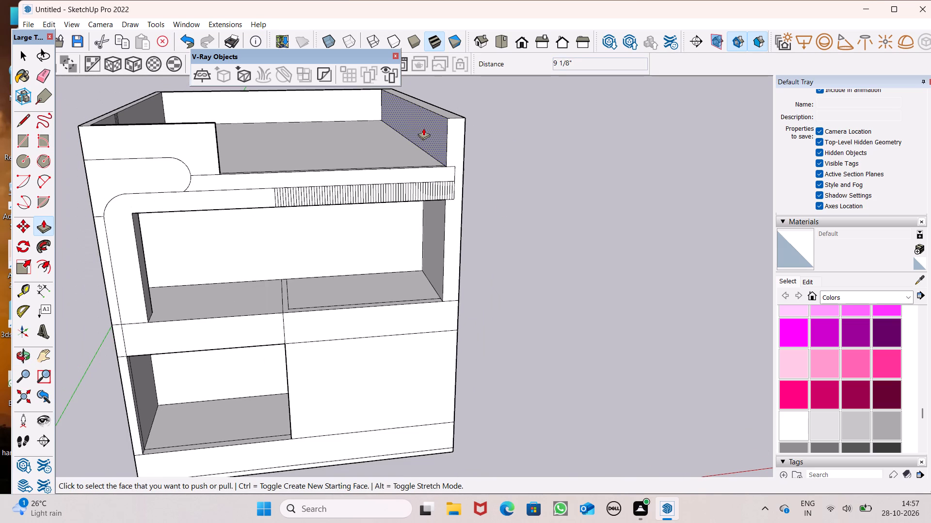
# Push/Pull the inner faces of the top's right border wall and the upper opening's right side inward by 8 5/16".
pyautogui.scroll(3, 428, 125)
pyautogui.moveTo(444, 149); pyautogui.dragTo(445, 150)
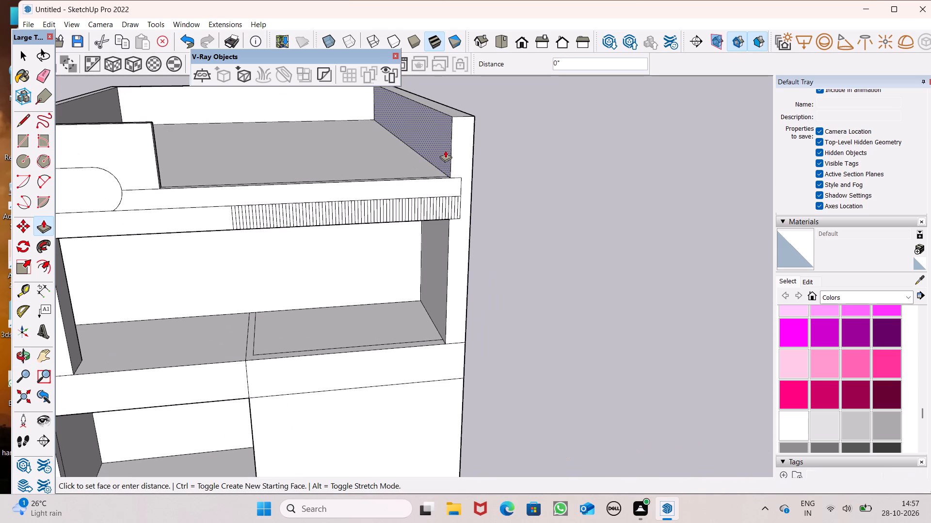
pyautogui.moveTo(445, 150); pyautogui.dragTo(434, 155)
pyautogui.moveTo(437, 232); pyautogui.dragTo(441, 165)
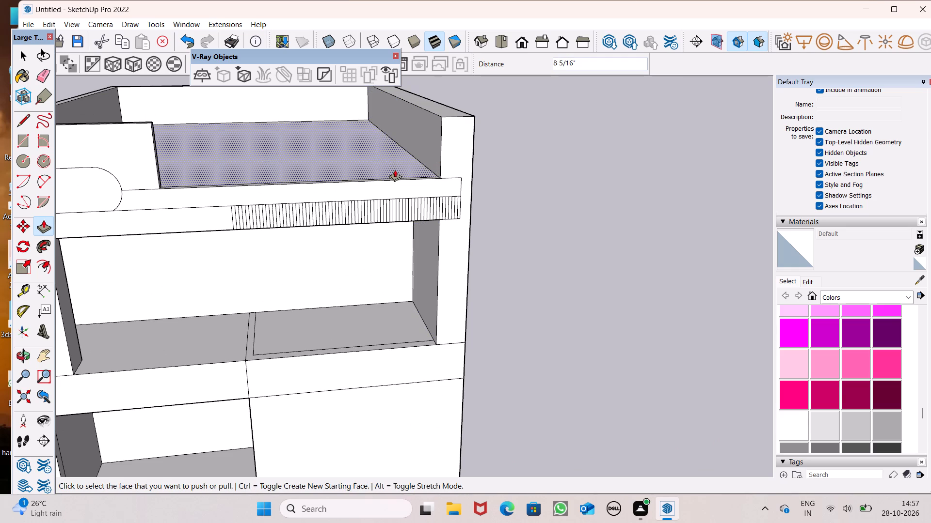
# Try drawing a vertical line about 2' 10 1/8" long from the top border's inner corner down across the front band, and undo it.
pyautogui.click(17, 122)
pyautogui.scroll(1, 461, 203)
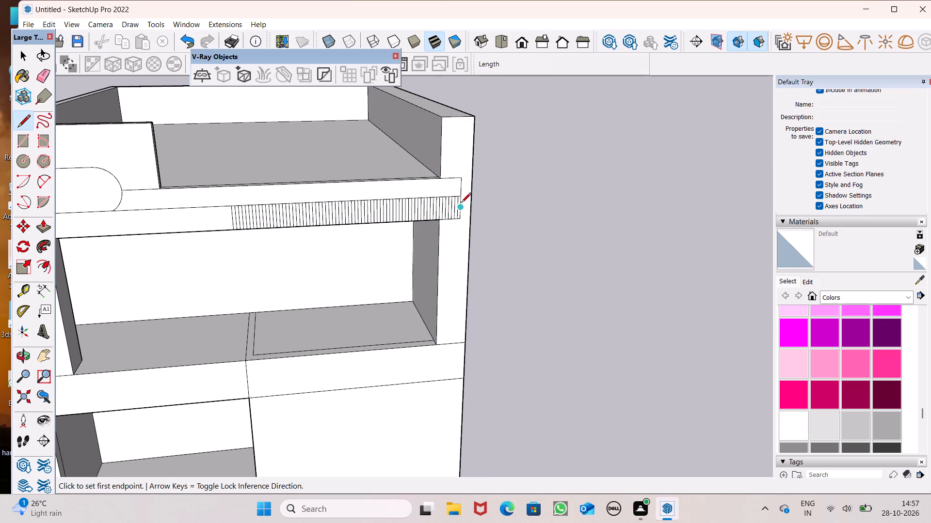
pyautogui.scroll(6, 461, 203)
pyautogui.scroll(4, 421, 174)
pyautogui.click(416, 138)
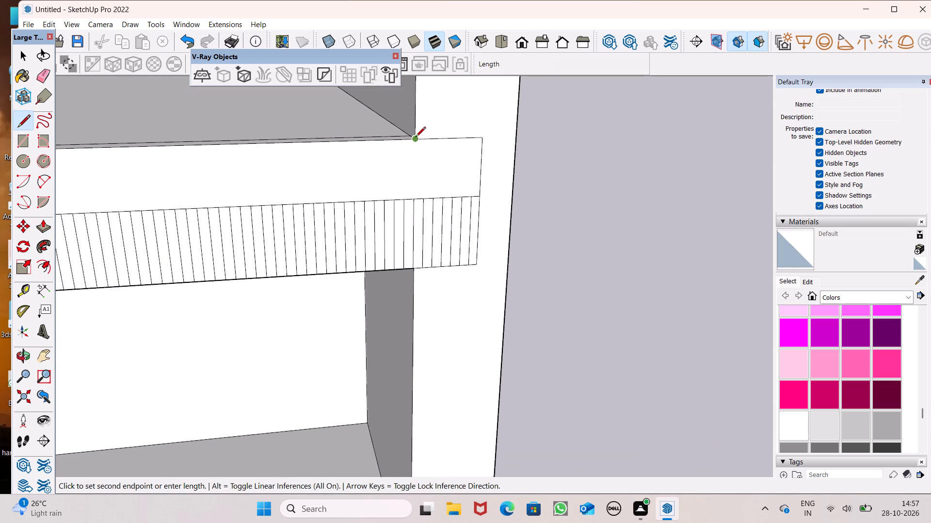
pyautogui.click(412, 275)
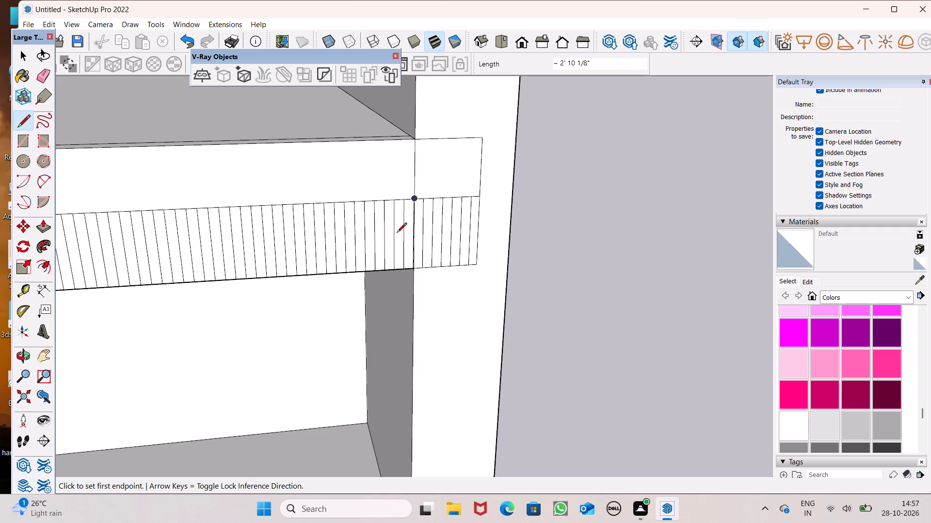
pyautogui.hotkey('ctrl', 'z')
# Erase the rightmost vertical hatch lines and their top edge where the ribbed strip overlaps the right side wall.
pyautogui.click(42, 72)
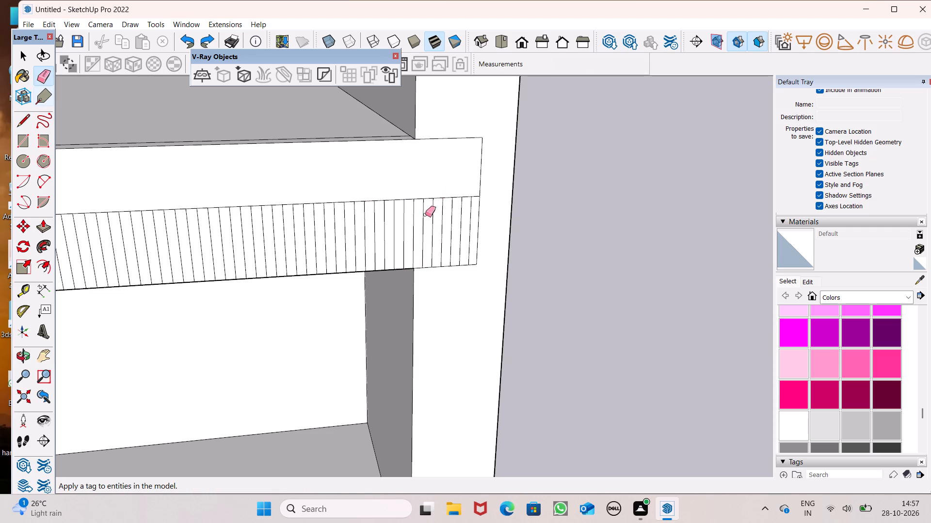
pyautogui.moveTo(432, 213); pyautogui.dragTo(432, 212)
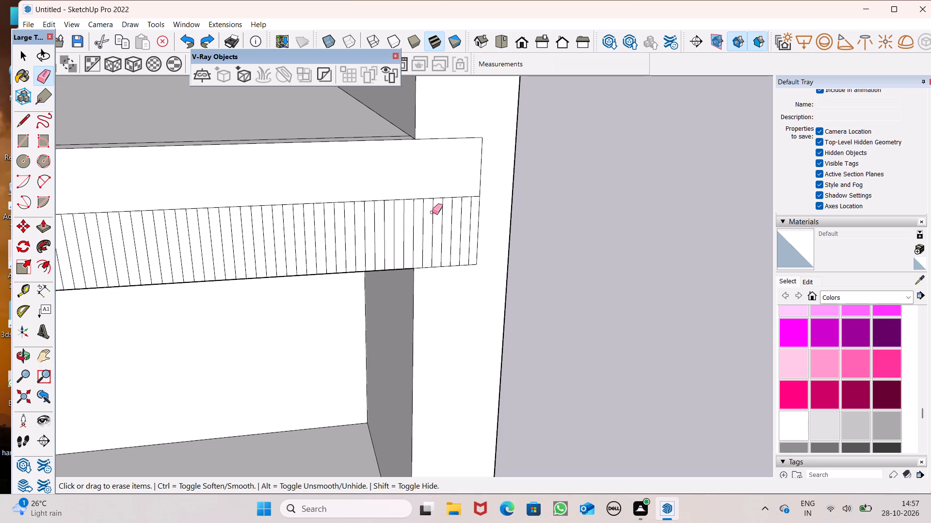
pyautogui.moveTo(432, 212); pyautogui.dragTo(434, 220)
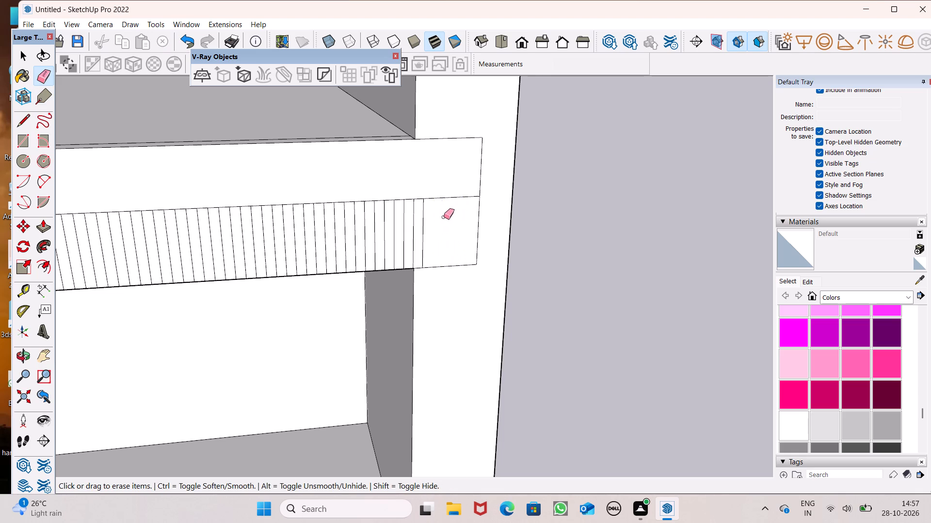
pyautogui.moveTo(458, 198); pyautogui.dragTo(458, 205)
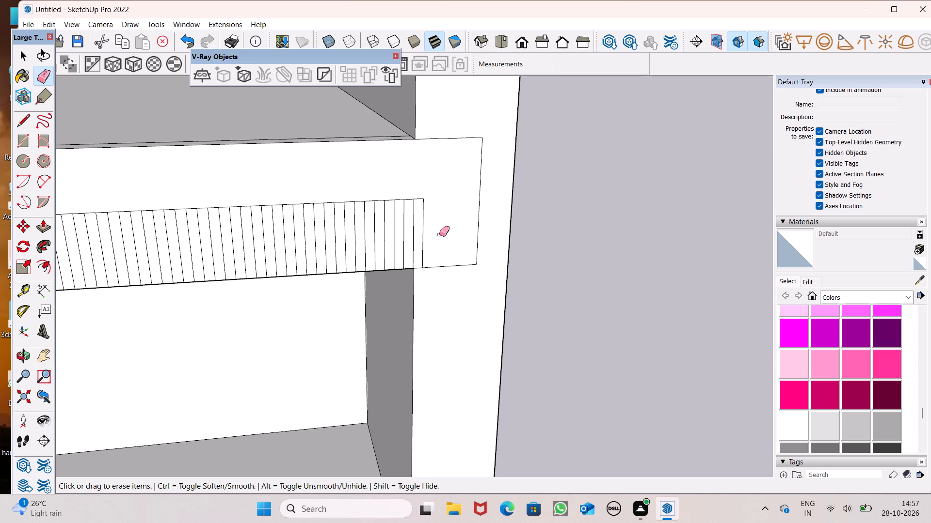
# Draw a vertical line about 1' 3 3/16" long from the border wall's inner bottom corner down to the ribbed strip's top edge.
pyautogui.scroll(3, 428, 253)
pyautogui.scroll(-3, 425, 284)
pyautogui.moveTo(413, 296); pyautogui.dragTo(368, 320, button='middle')
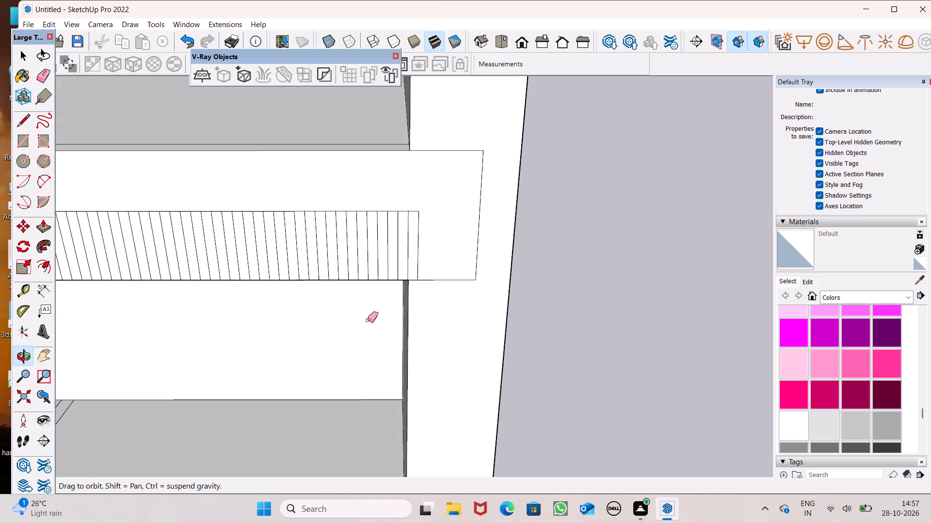
pyautogui.scroll(4, 479, 217)
pyautogui.scroll(-2, 461, 222)
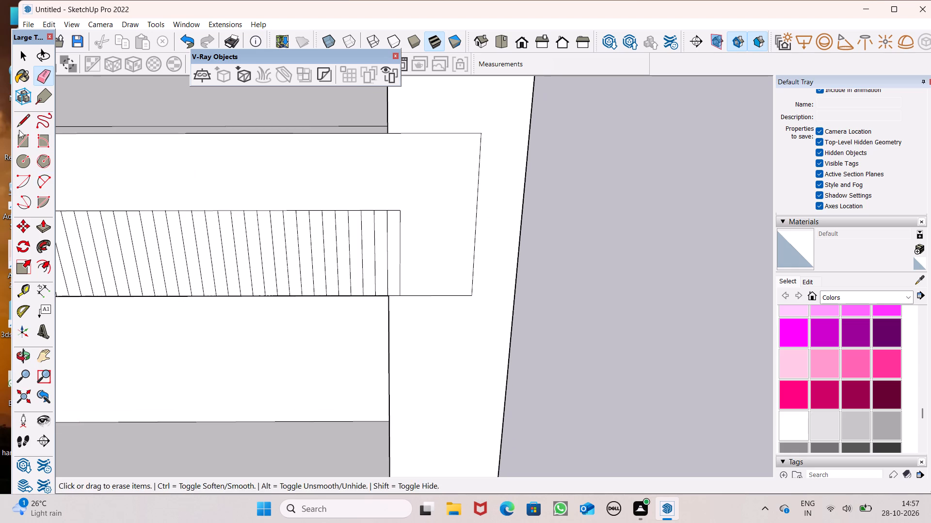
pyautogui.click(30, 121)
pyautogui.scroll(-1, 462, 277)
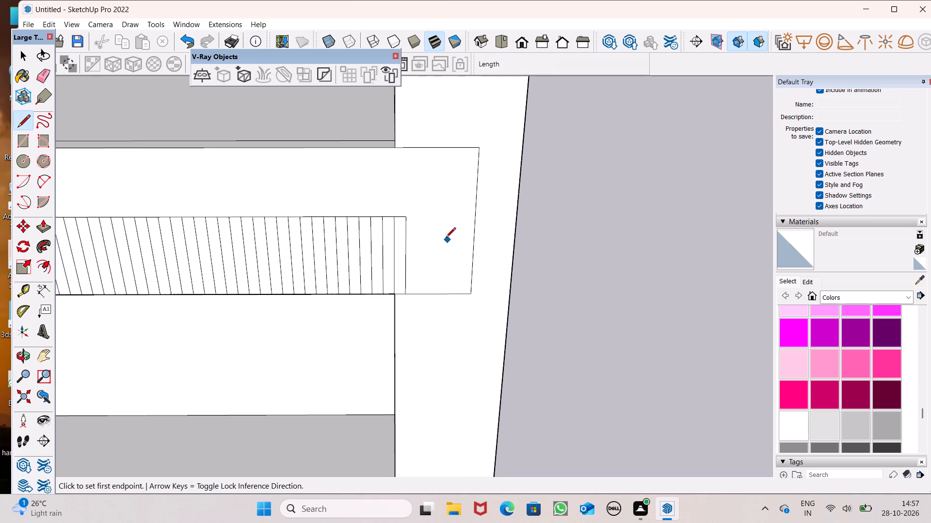
pyautogui.scroll(5, 446, 238)
pyautogui.scroll(-3, 434, 234)
pyautogui.scroll(4, 389, 143)
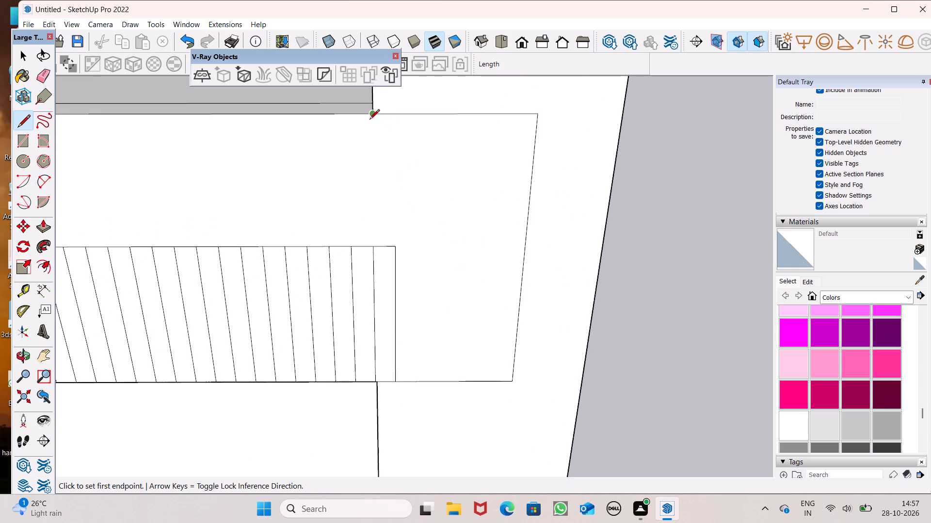
pyautogui.click(372, 114)
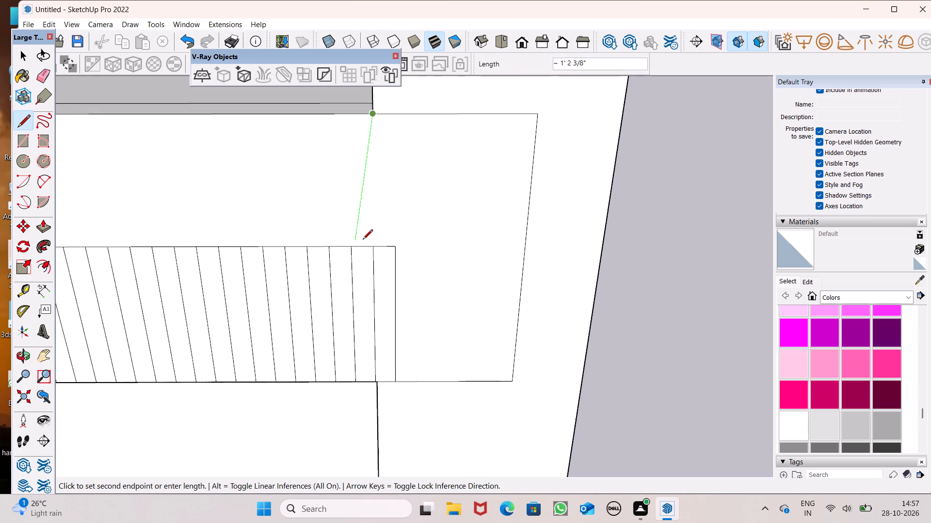
pyautogui.click(376, 245)
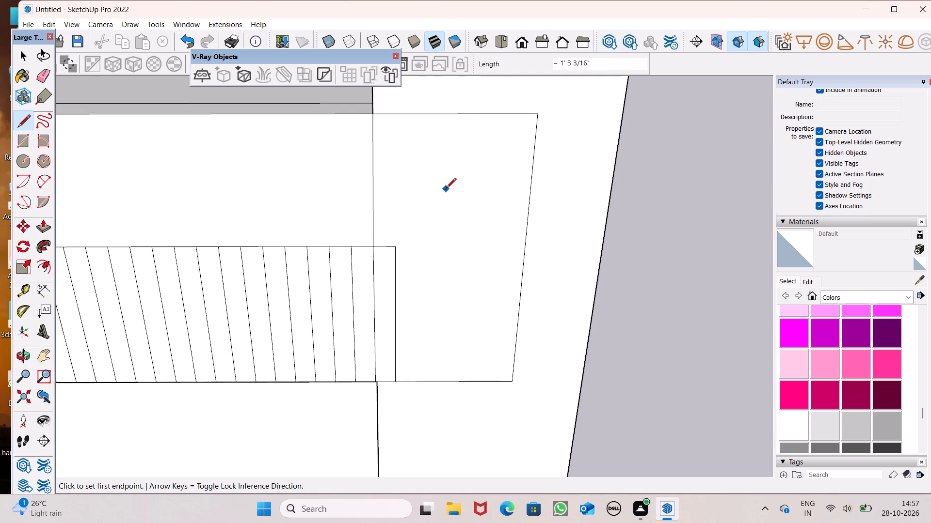
# Erase the leftover ribbed strip edges and the front band's outline that overlap the right side wall's front face.
pyautogui.click(40, 75)
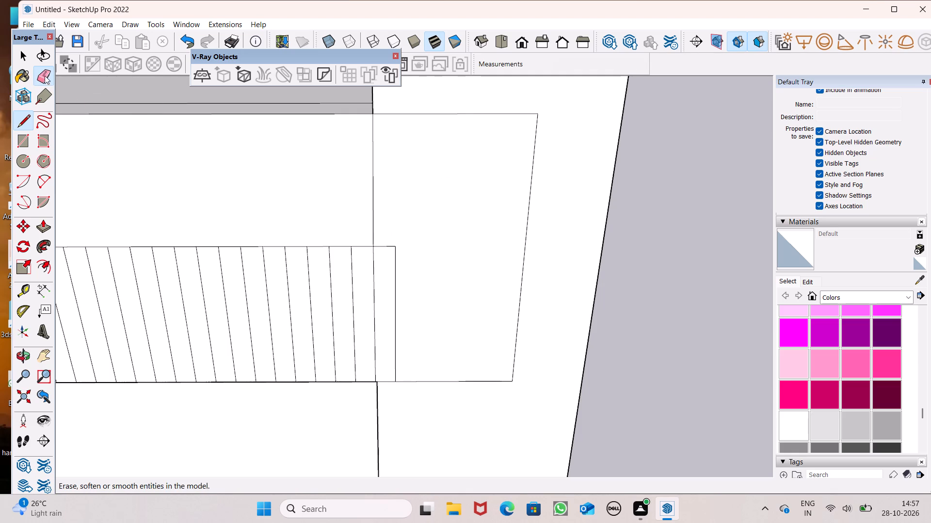
pyautogui.moveTo(386, 249); pyautogui.dragTo(395, 262)
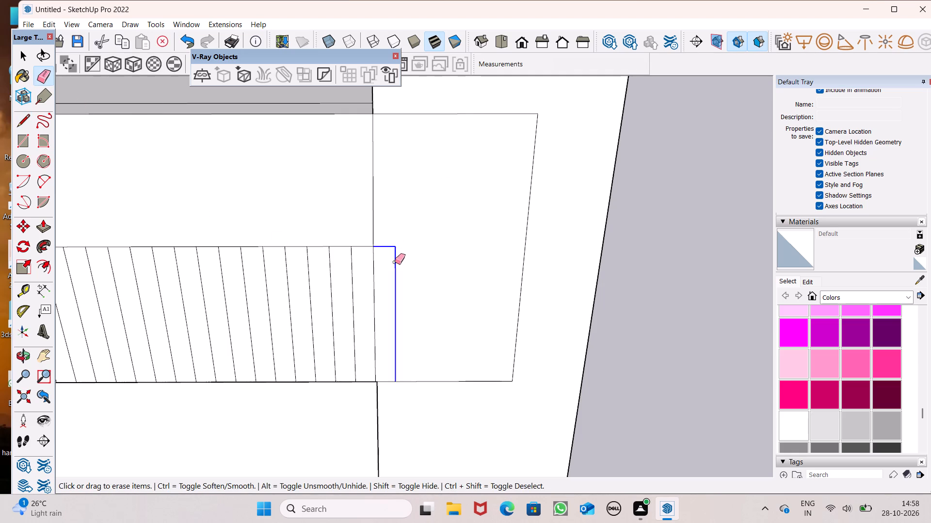
pyautogui.moveTo(395, 262); pyautogui.dragTo(398, 253)
pyautogui.scroll(-10, 454, 218)
pyautogui.scroll(-5, 612, 301)
pyautogui.moveTo(616, 369); pyautogui.dragTo(645, 277, button='middle')
pyautogui.scroll(6, 622, 270)
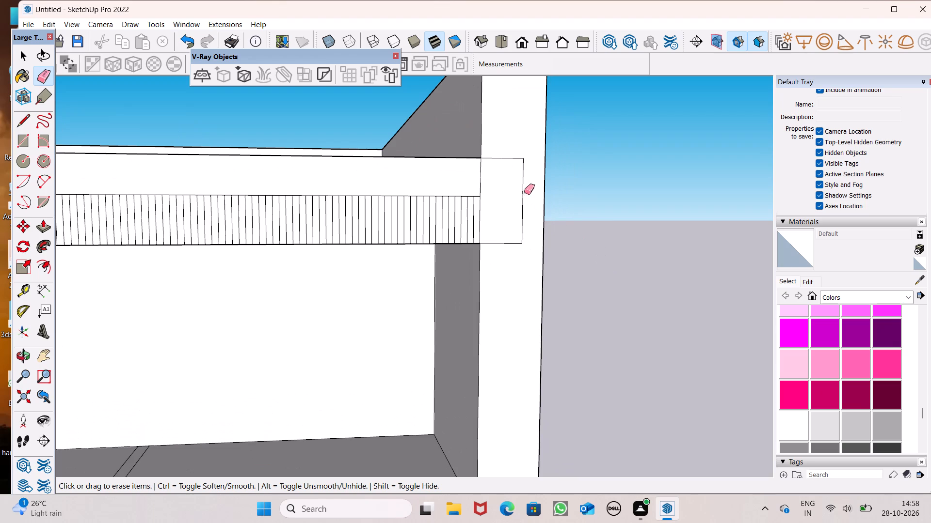
pyautogui.moveTo(508, 156); pyautogui.dragTo(504, 250)
pyautogui.moveTo(518, 225); pyautogui.dragTo(527, 219)
# Examine the thickened right wall, the front band and the walled top from the front and from above.
pyautogui.scroll(-7, 474, 287)
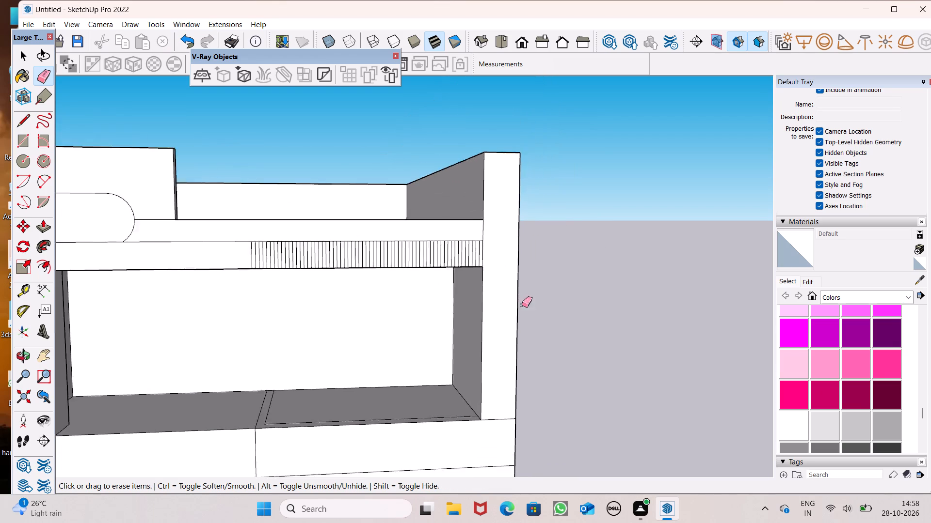
pyautogui.scroll(-1, 522, 305)
pyautogui.moveTo(587, 281); pyautogui.dragTo(558, 387, button='middle')
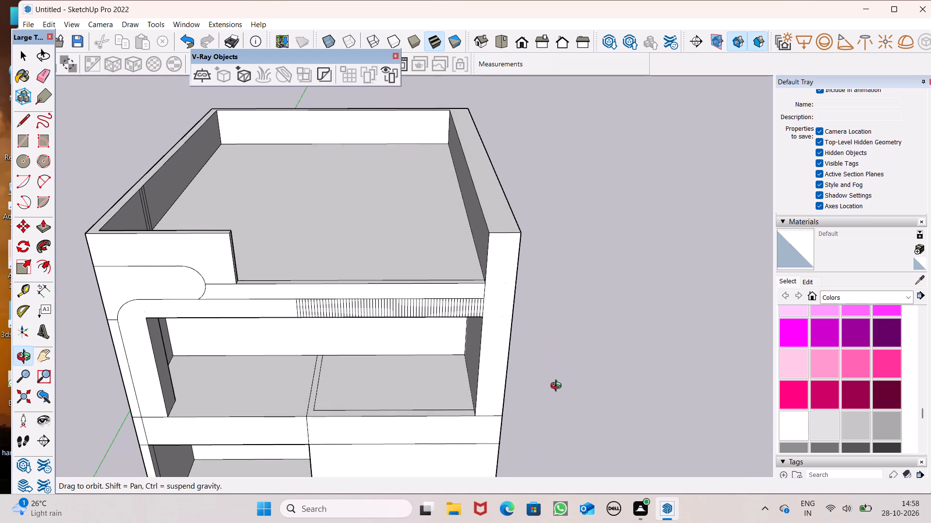
pyautogui.moveTo(558, 387); pyautogui.dragTo(558, 388, button='middle')
pyautogui.moveTo(583, 279); pyautogui.dragTo(581, 294, button='middle')
pyautogui.scroll(1, 581, 294)
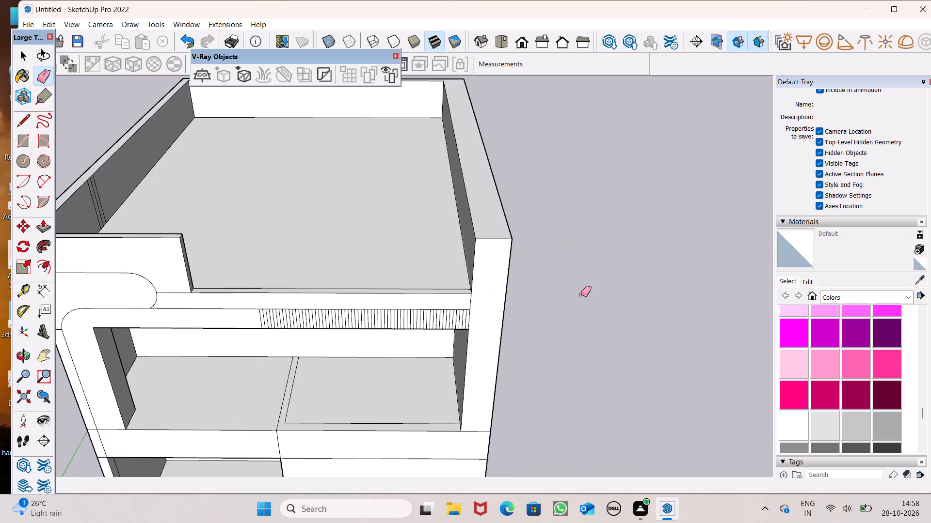
pyautogui.scroll(-2, 578, 306)
pyautogui.moveTo(564, 250); pyautogui.dragTo(551, 249, button='middle')
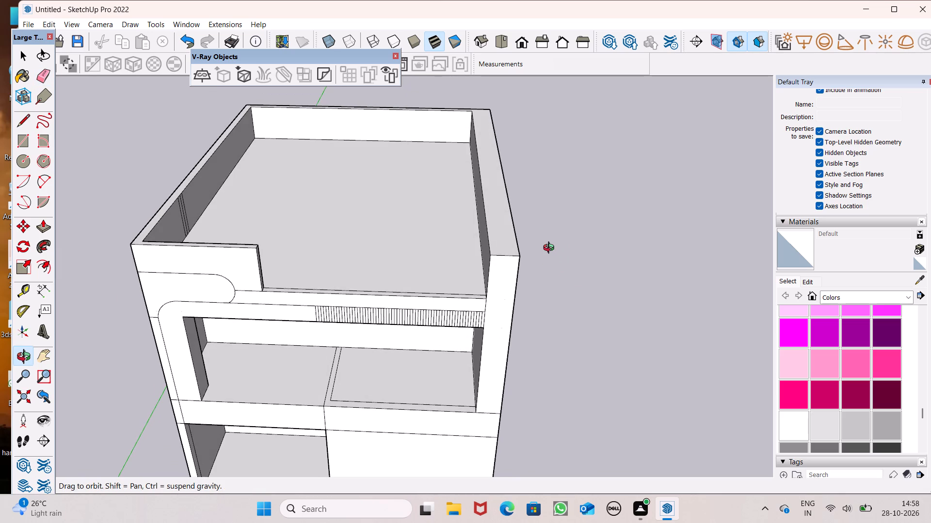
pyautogui.moveTo(551, 249); pyautogui.dragTo(535, 258, button='middle')
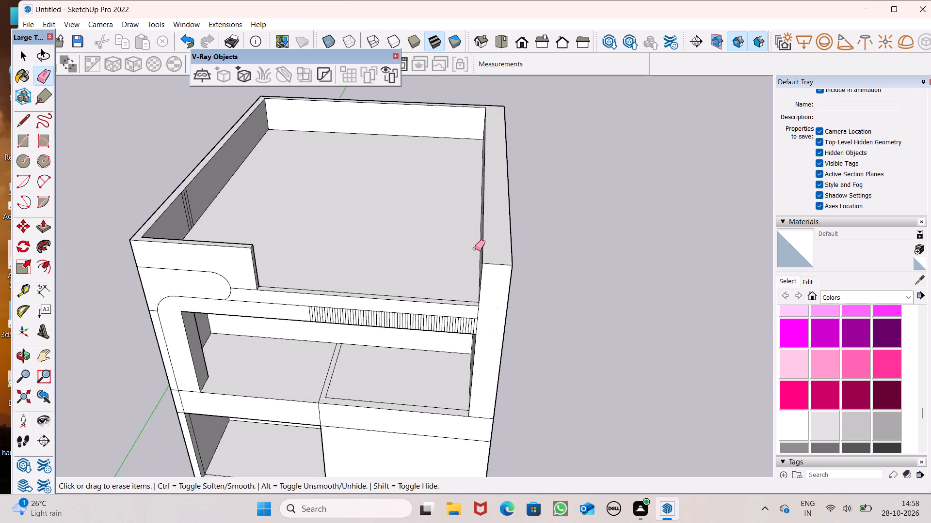
pyautogui.moveTo(514, 247); pyautogui.dragTo(562, 301, button='middle')
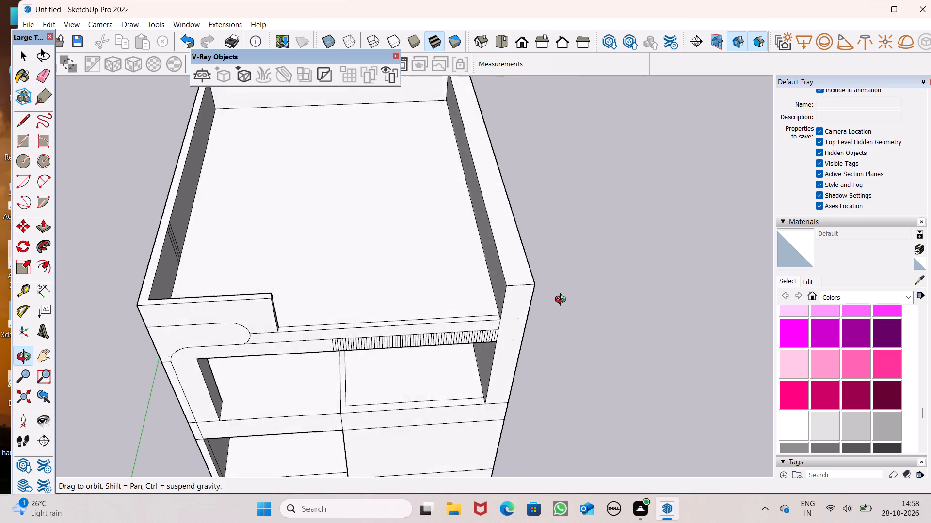
pyautogui.moveTo(562, 301); pyautogui.dragTo(558, 305, button='middle')
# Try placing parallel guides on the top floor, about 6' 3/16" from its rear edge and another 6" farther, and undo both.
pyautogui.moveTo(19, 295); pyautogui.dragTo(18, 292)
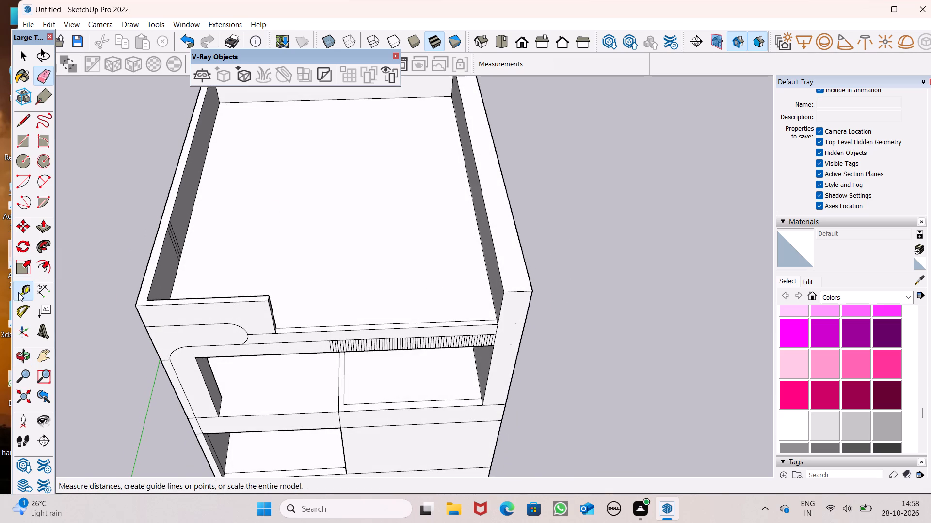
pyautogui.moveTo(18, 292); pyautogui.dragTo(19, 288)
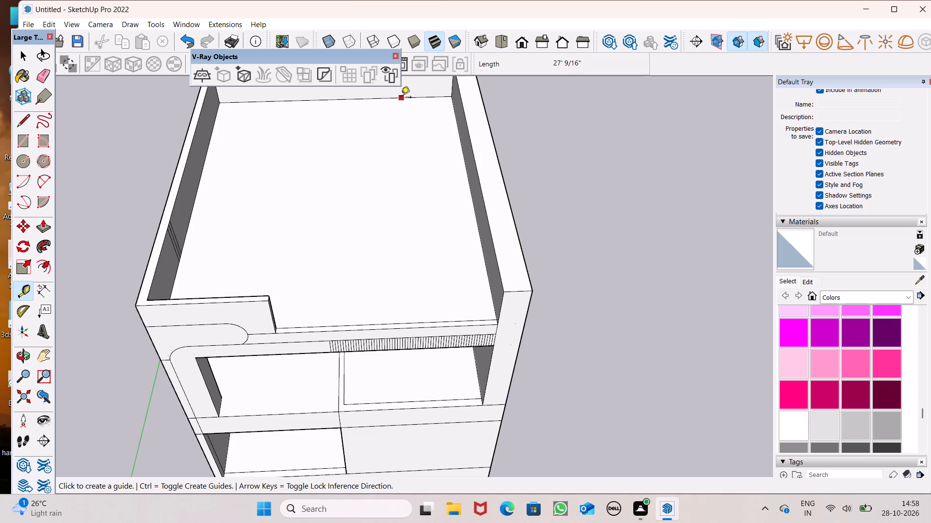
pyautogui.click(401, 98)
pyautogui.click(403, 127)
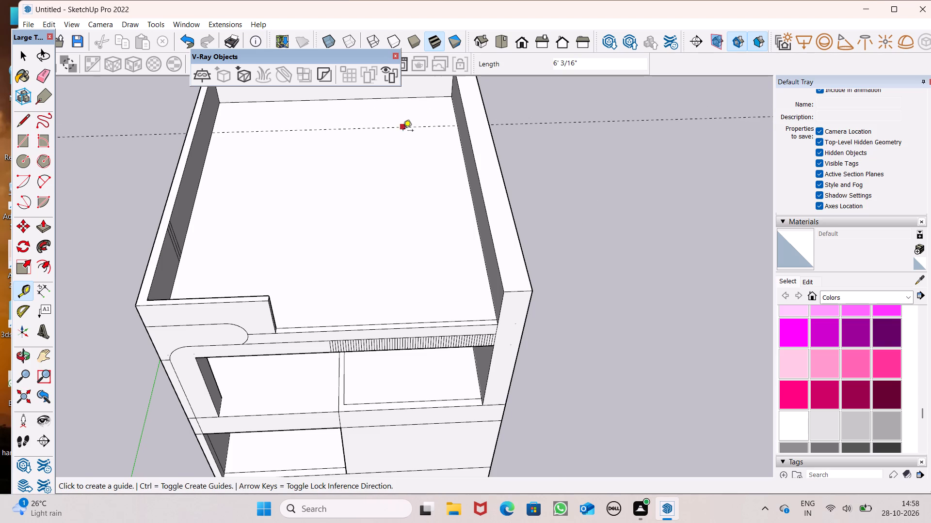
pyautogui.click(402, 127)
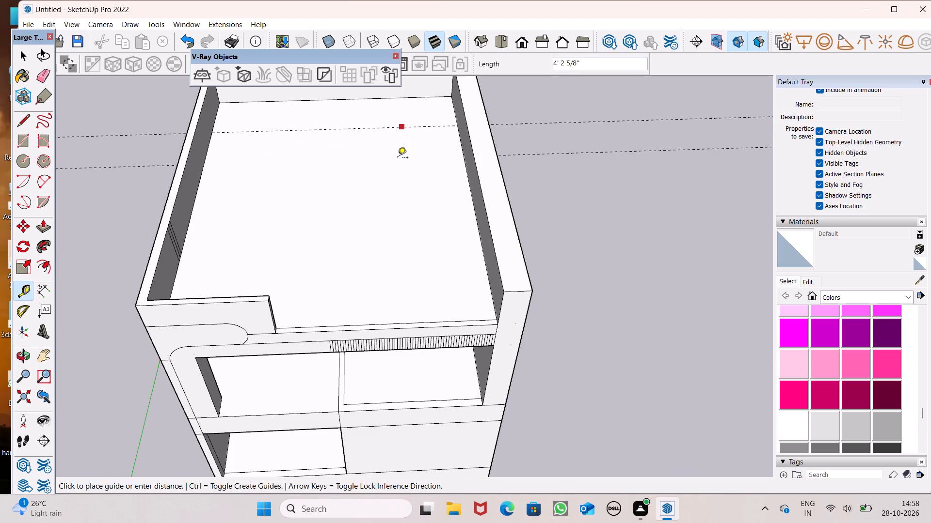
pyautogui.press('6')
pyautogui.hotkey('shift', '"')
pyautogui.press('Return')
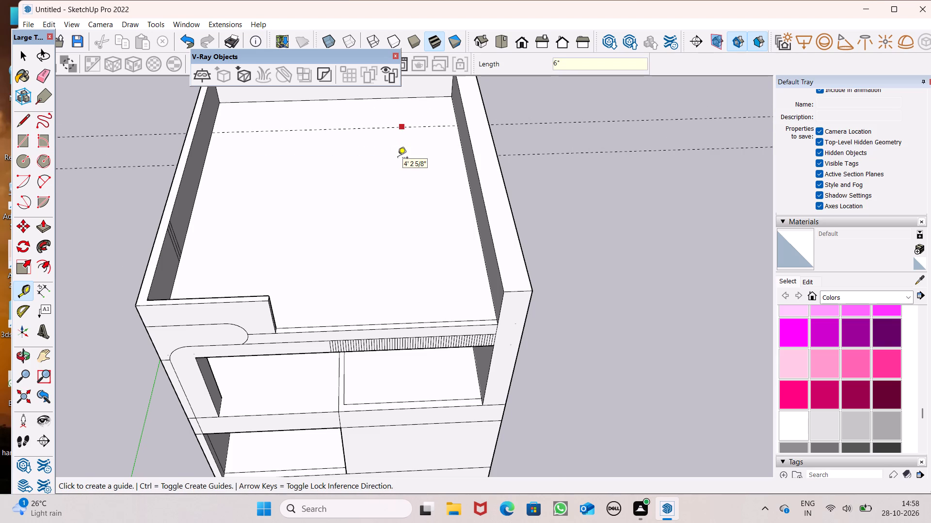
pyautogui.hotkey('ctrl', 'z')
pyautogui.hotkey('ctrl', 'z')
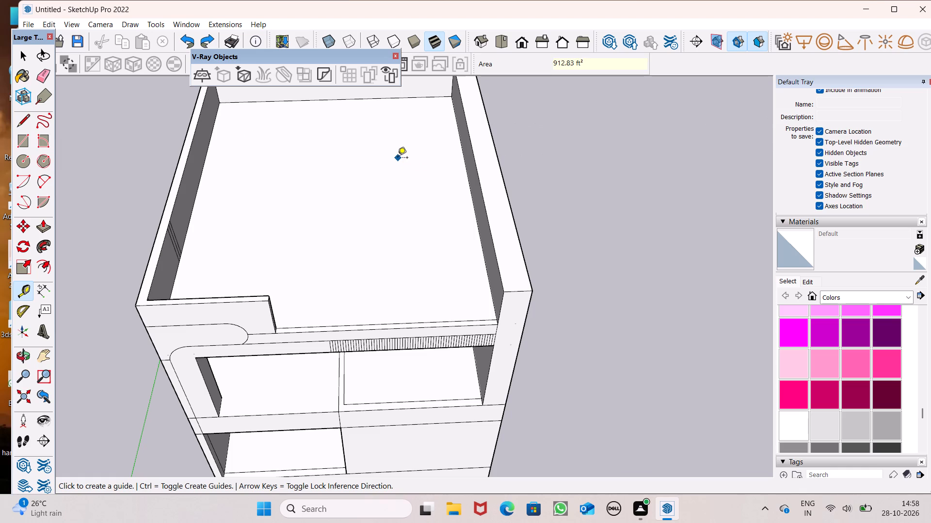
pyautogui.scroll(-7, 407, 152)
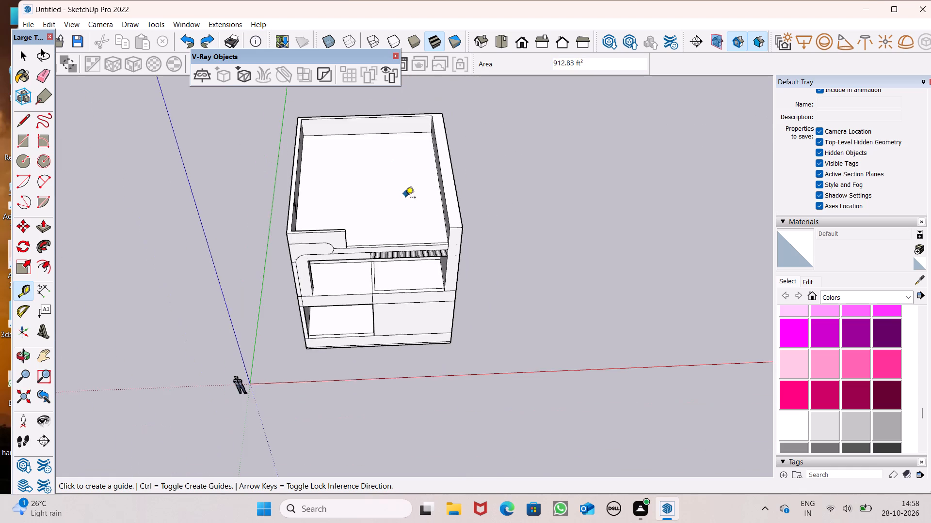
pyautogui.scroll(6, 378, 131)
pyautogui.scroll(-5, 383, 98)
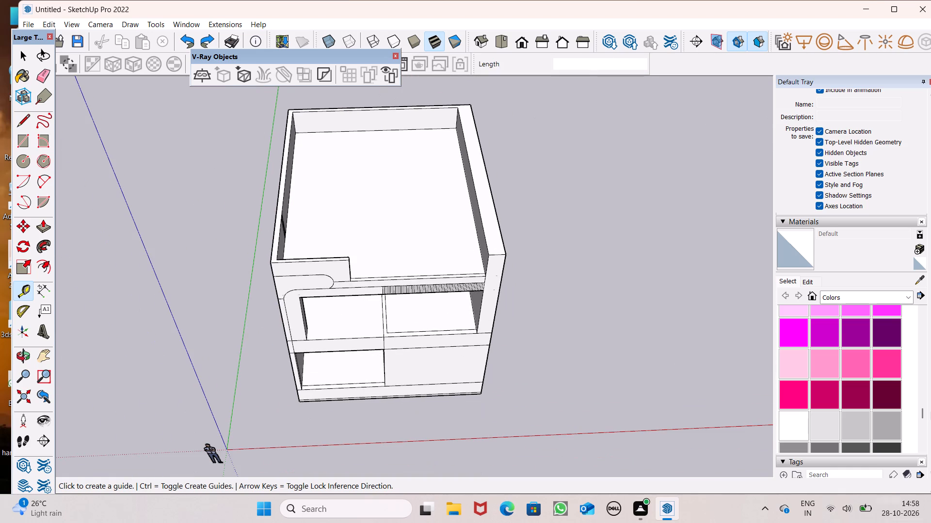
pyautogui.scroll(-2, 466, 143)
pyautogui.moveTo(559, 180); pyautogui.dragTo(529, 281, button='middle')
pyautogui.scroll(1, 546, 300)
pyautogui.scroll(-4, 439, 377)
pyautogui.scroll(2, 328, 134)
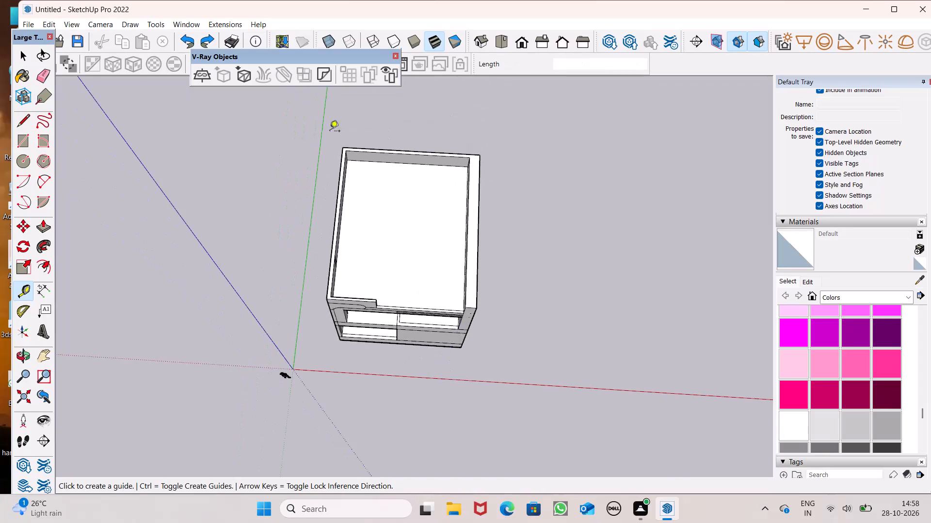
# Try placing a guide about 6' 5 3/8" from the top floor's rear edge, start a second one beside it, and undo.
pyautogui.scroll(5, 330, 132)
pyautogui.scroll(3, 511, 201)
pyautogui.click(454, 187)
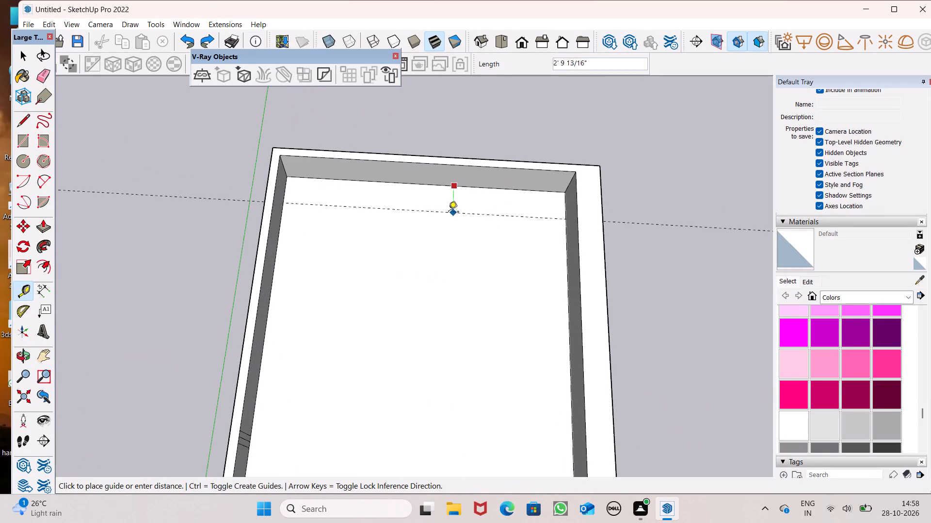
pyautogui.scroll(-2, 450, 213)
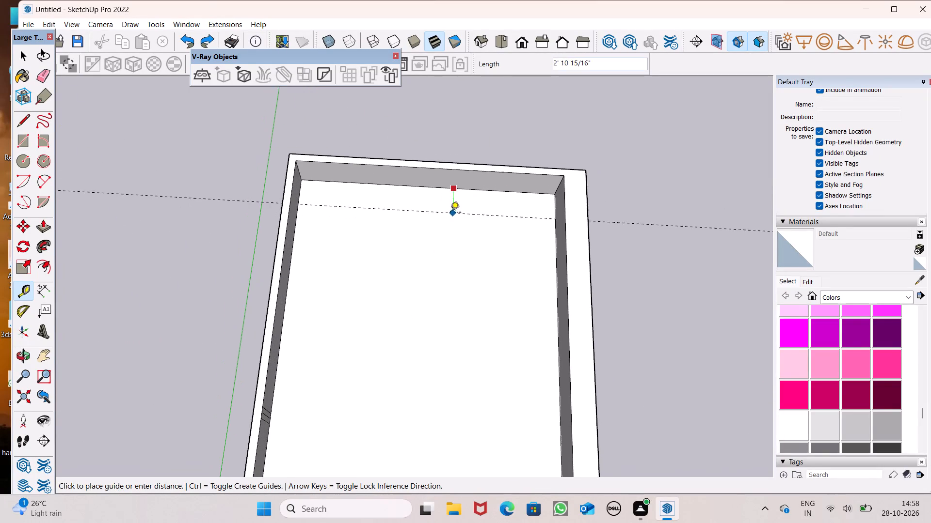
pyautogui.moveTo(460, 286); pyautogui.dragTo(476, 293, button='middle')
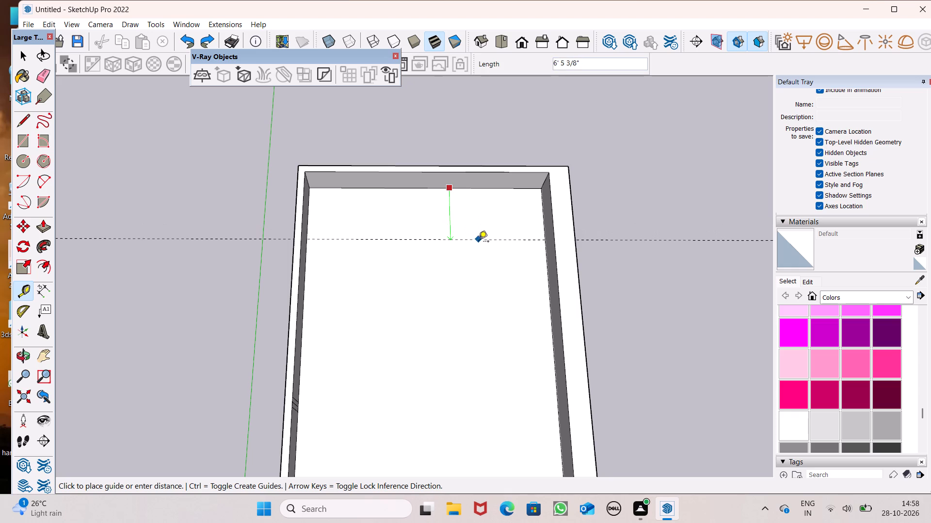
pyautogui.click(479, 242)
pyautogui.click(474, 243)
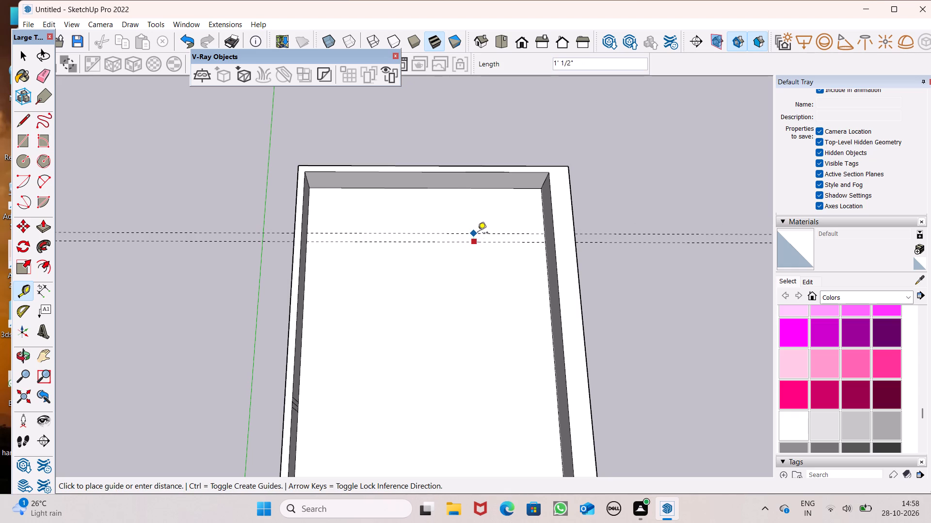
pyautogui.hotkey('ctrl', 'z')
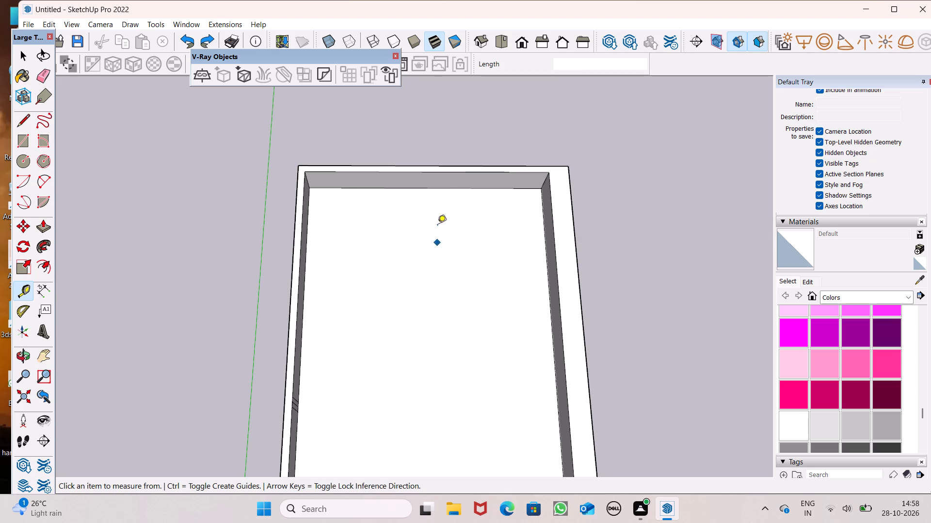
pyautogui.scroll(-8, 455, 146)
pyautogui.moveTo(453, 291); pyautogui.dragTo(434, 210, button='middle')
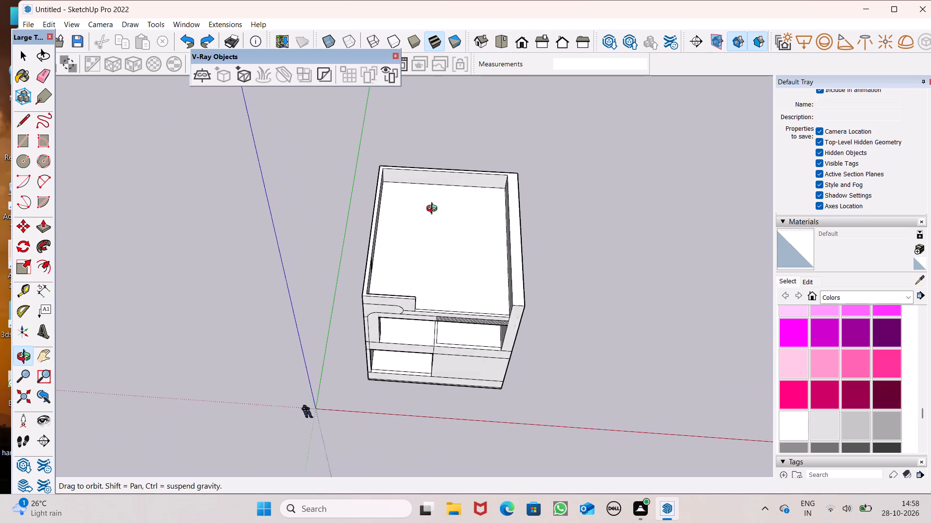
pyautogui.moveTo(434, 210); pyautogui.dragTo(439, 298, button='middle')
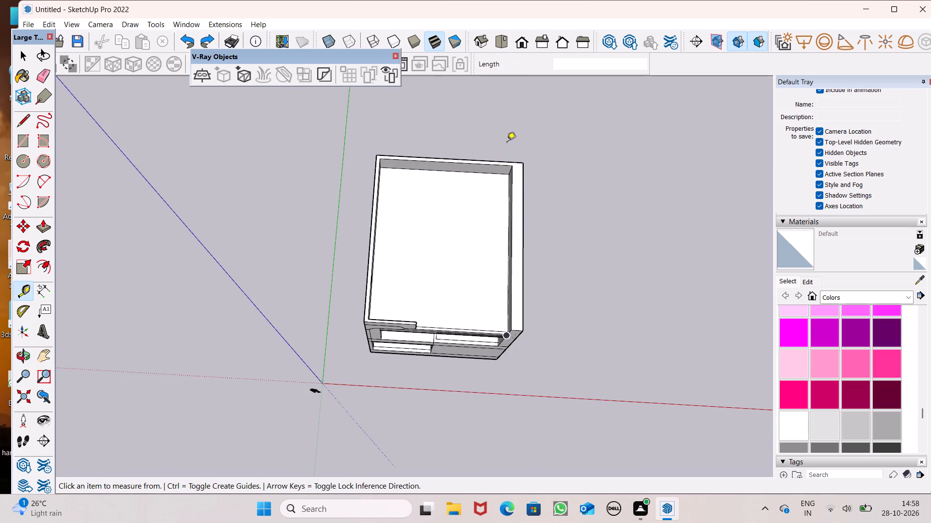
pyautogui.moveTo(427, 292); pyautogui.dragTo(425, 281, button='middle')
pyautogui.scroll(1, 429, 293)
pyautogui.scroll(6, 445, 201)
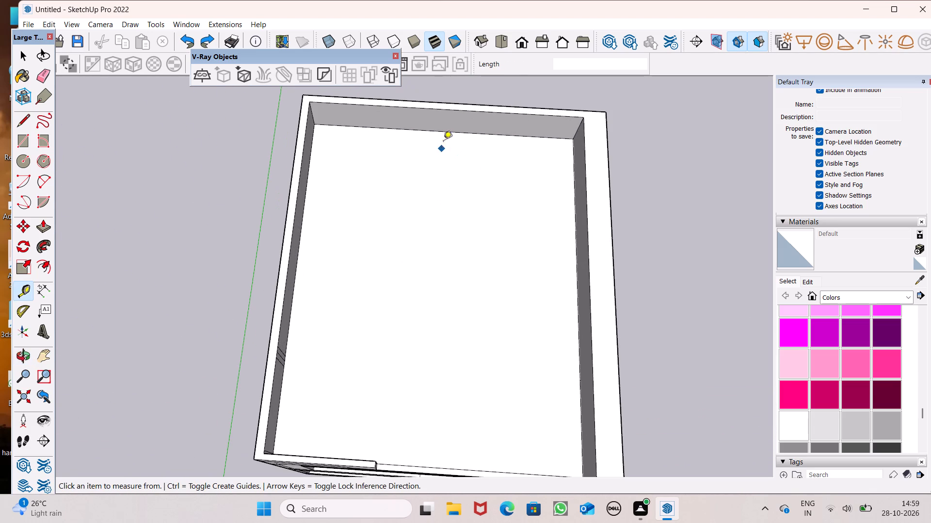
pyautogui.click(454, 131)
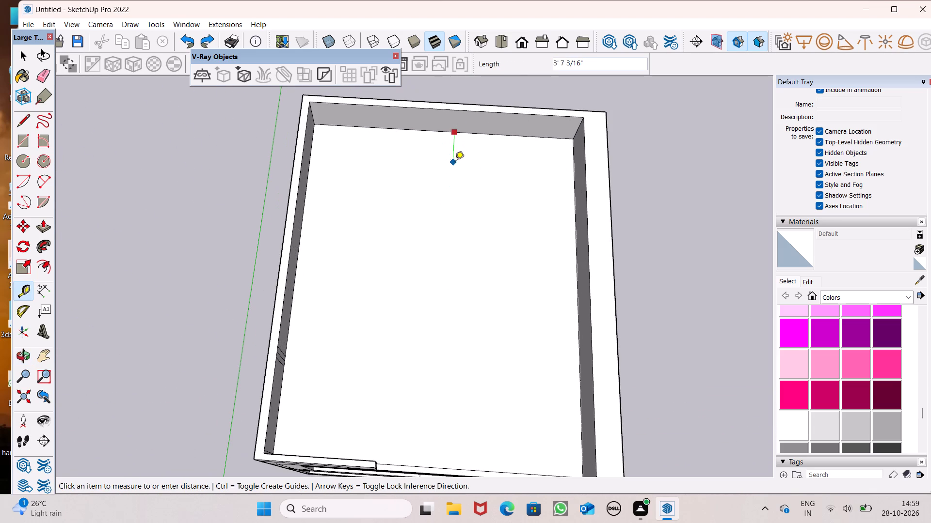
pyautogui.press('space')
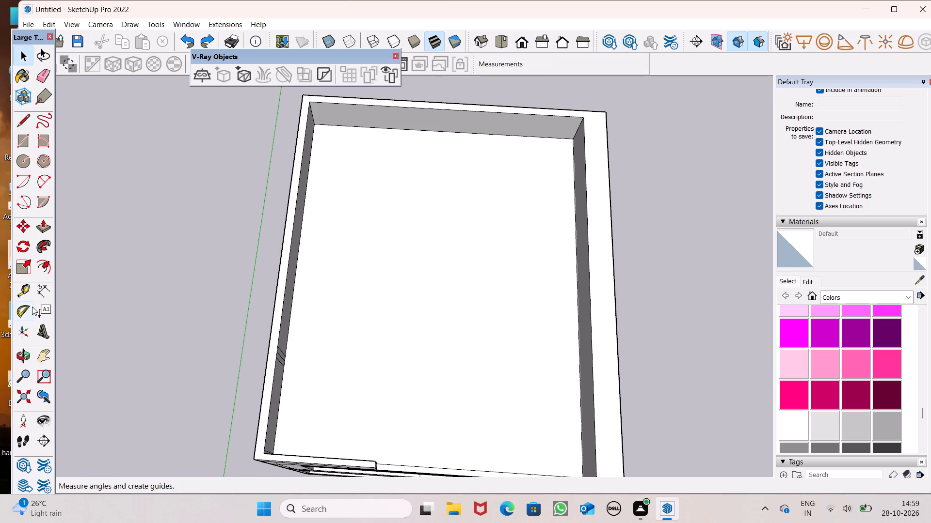
# Place a guide about 3' 7 1/2" in front of the top floor's rear edge and a parallel guide 6" farther forward.
pyautogui.click(26, 296)
pyautogui.scroll(-4, 401, 293)
pyautogui.moveTo(450, 381); pyautogui.dragTo(472, 227, button='middle')
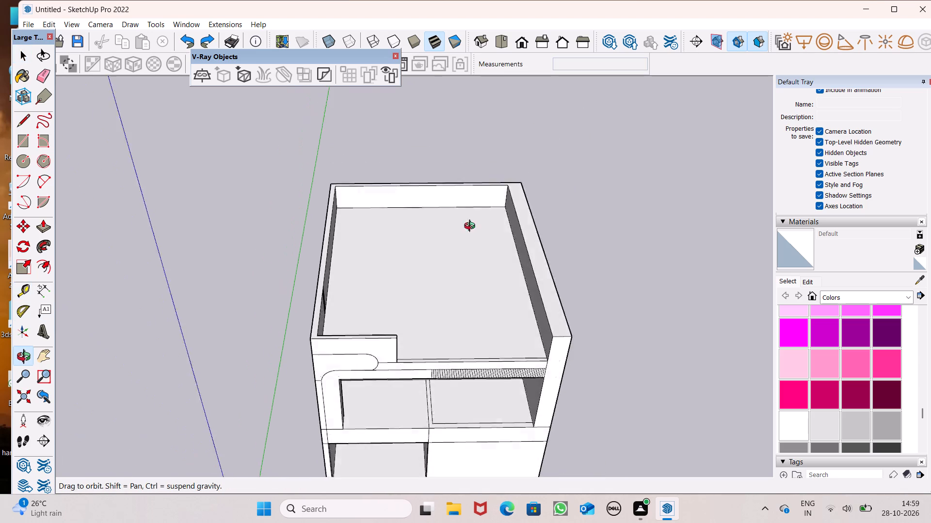
pyautogui.moveTo(472, 227); pyautogui.dragTo(472, 138, button='middle')
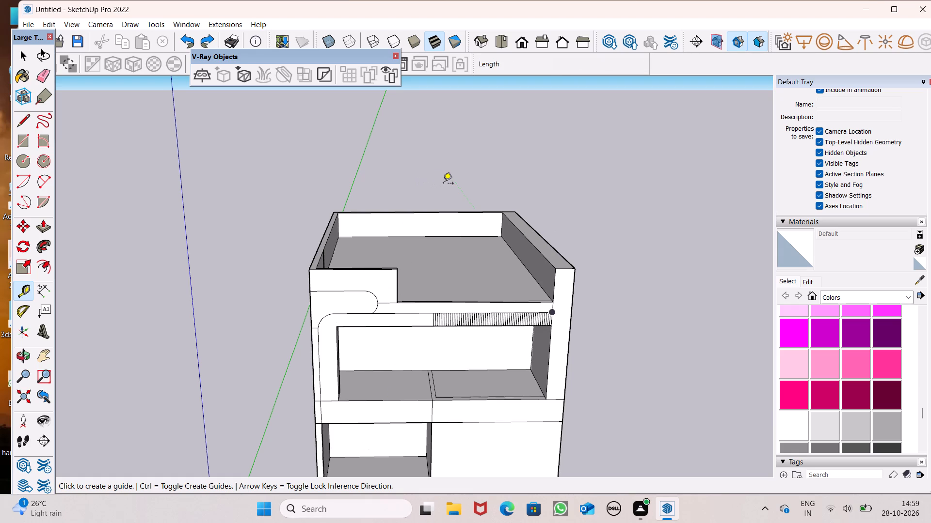
pyautogui.moveTo(481, 213); pyautogui.dragTo(478, 446, button='middle')
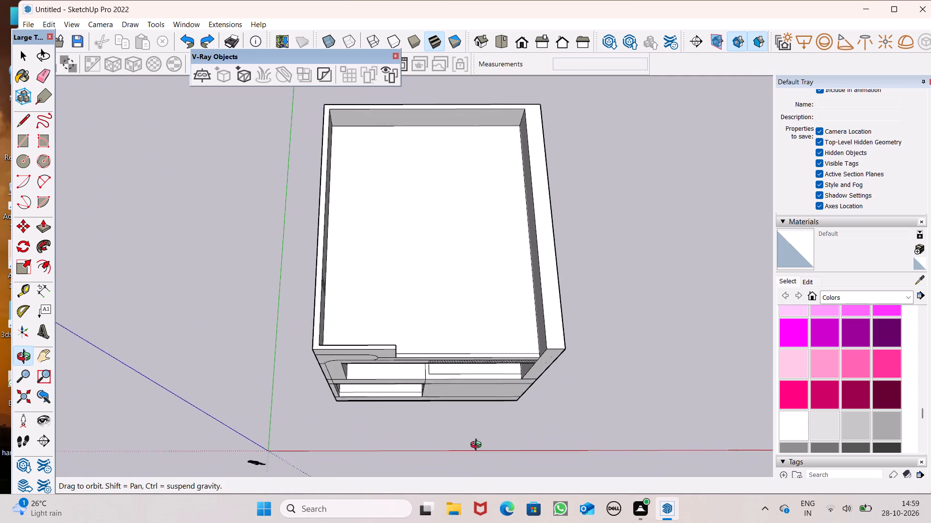
pyautogui.moveTo(478, 446); pyautogui.dragTo(453, 470, button='middle')
pyautogui.scroll(-2, 481, 211)
pyautogui.moveTo(456, 290); pyautogui.dragTo(482, 282, button='middle')
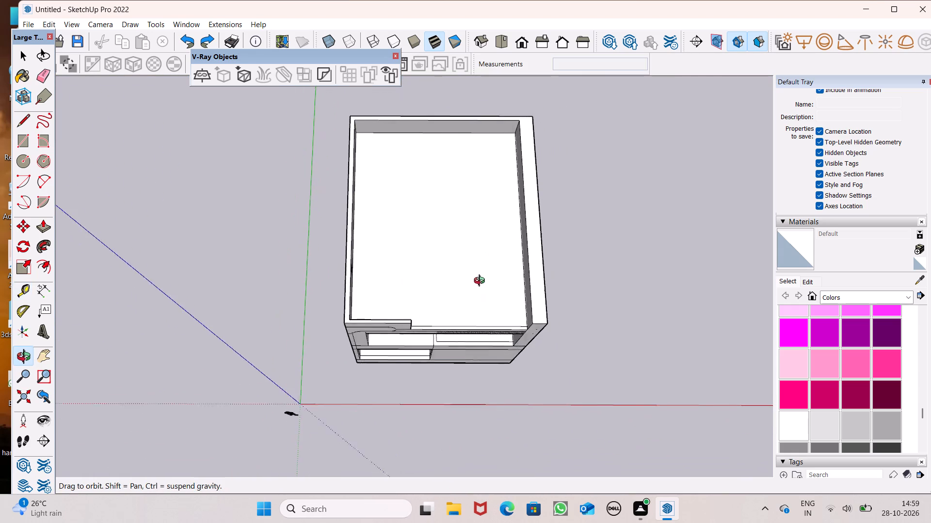
pyautogui.moveTo(482, 282); pyautogui.dragTo(476, 296, button='middle')
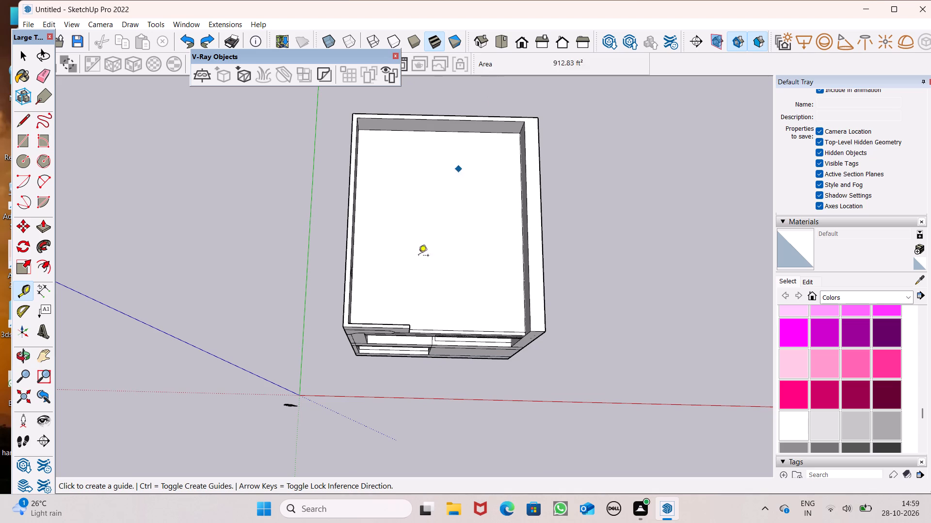
pyautogui.scroll(4, 468, 113)
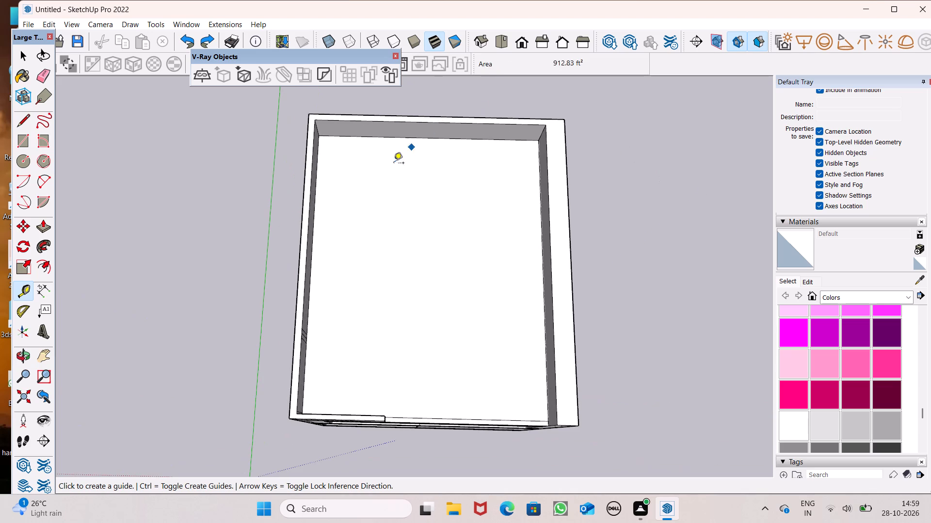
pyautogui.click(441, 139)
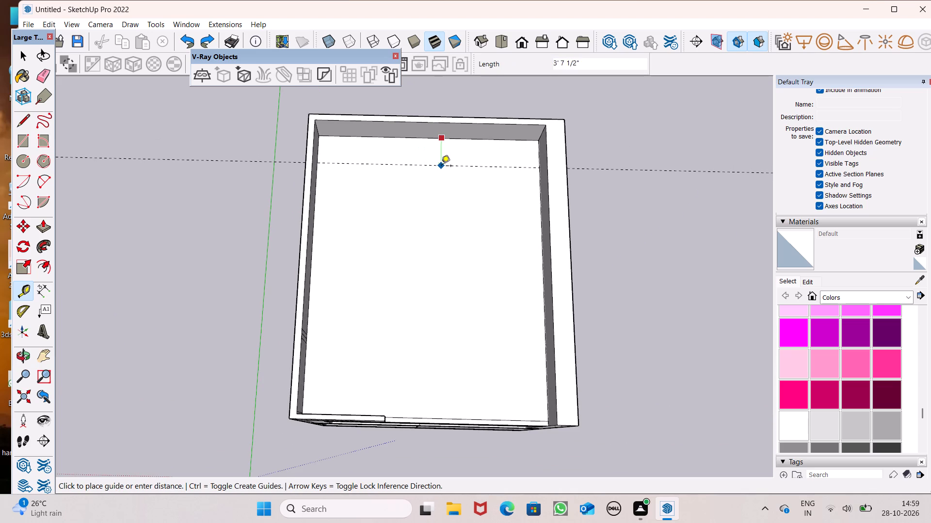
pyautogui.click(441, 167)
pyautogui.click(439, 169)
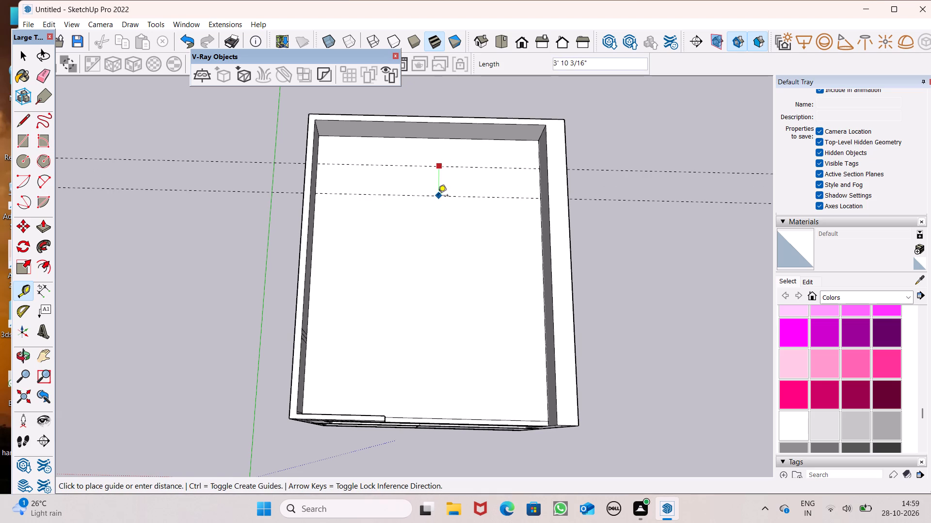
pyautogui.press('6')
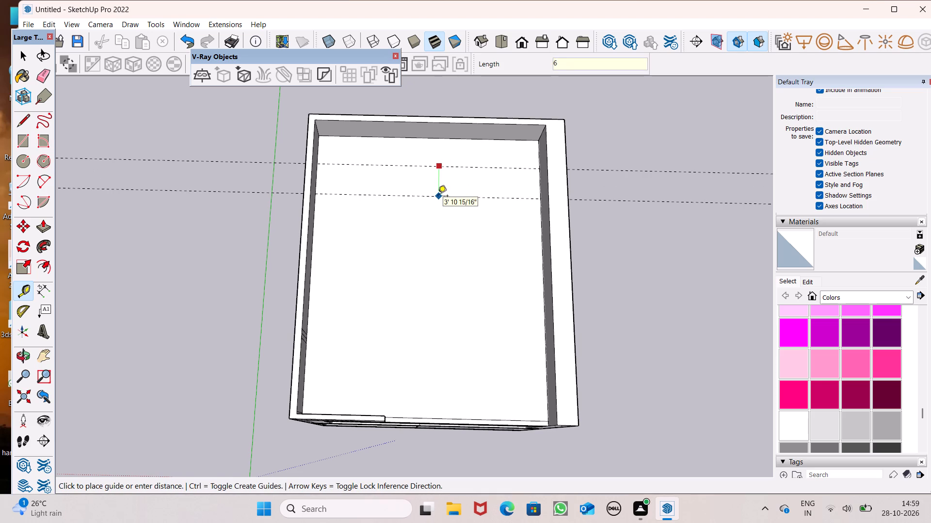
pyautogui.hotkey('shift', '"')
pyautogui.press('Return')
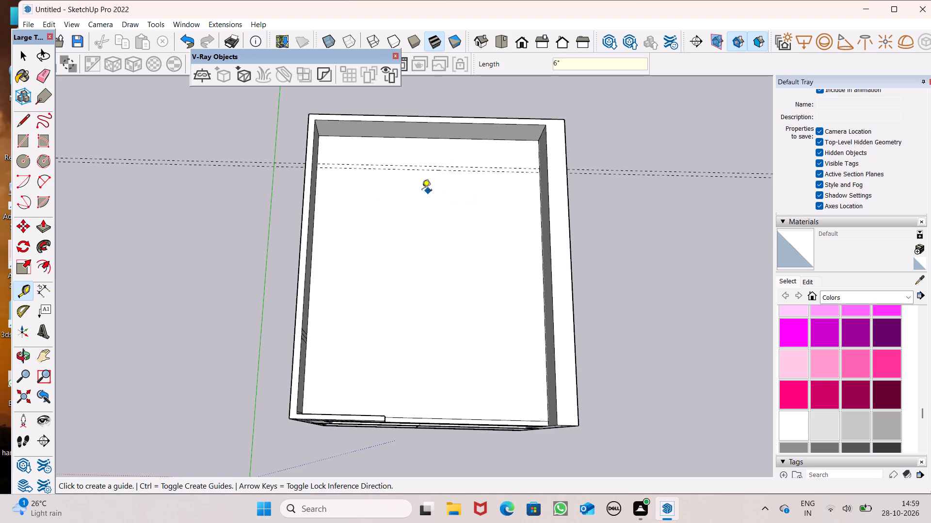
# Place a lengthwise guide near the middle of the top floor, parallel to the left wall, and a second guide 6" to its right.
pyautogui.click(316, 239)
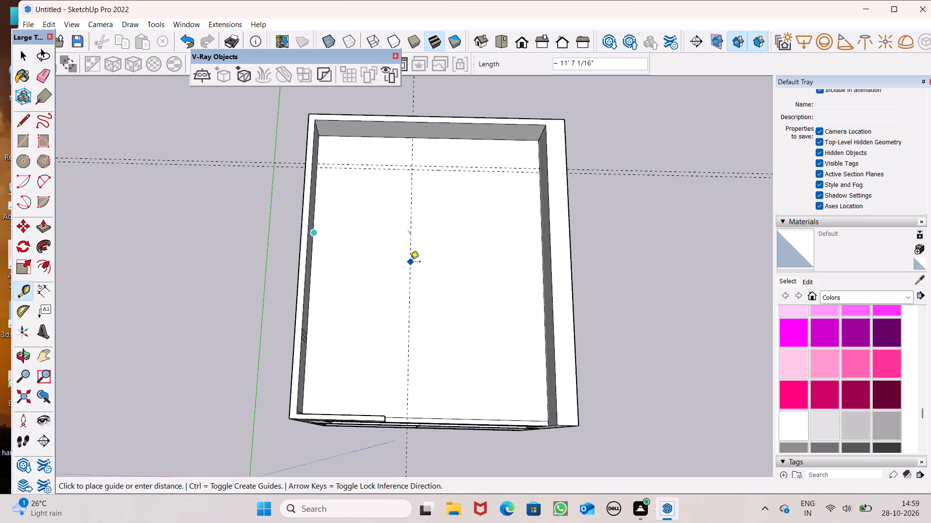
pyautogui.click(416, 262)
pyautogui.click(417, 261)
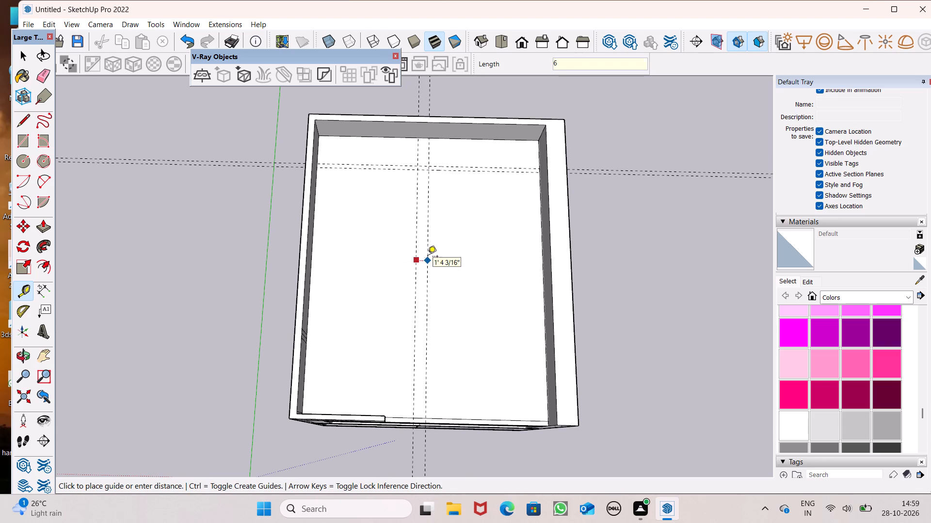
pyautogui.press('6')
pyautogui.hotkey('shift', '"')
pyautogui.press('Return')
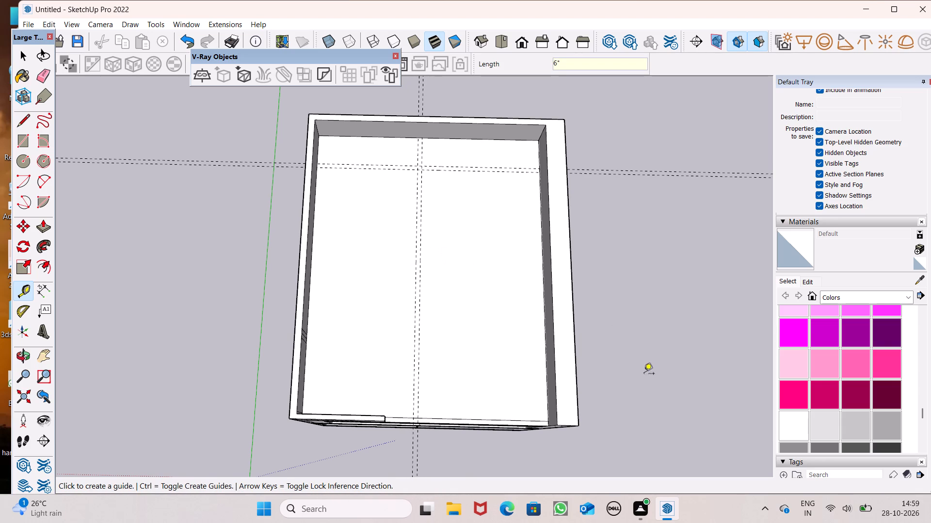
# Place a crosswise guide about 20' 7" in front of the forward rear guide and a parallel guide 6" behind it.
pyautogui.click(474, 172)
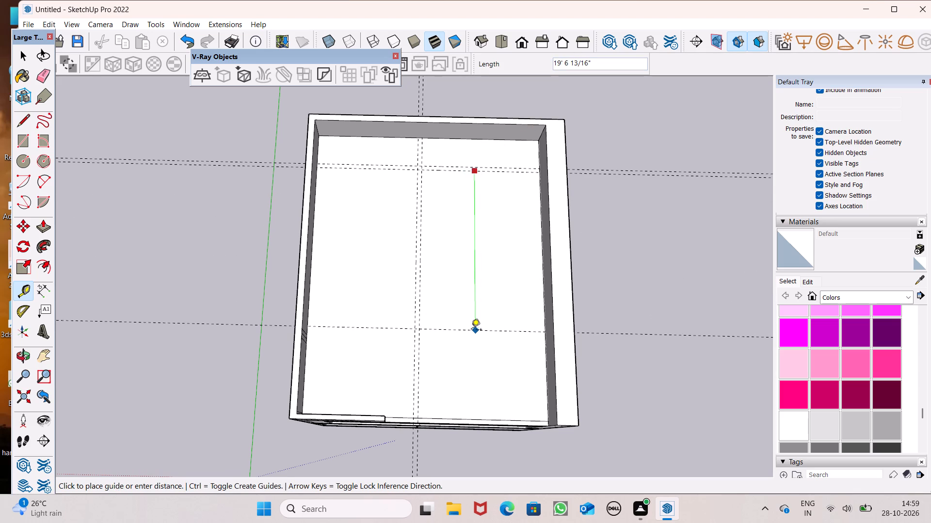
pyautogui.click(470, 339)
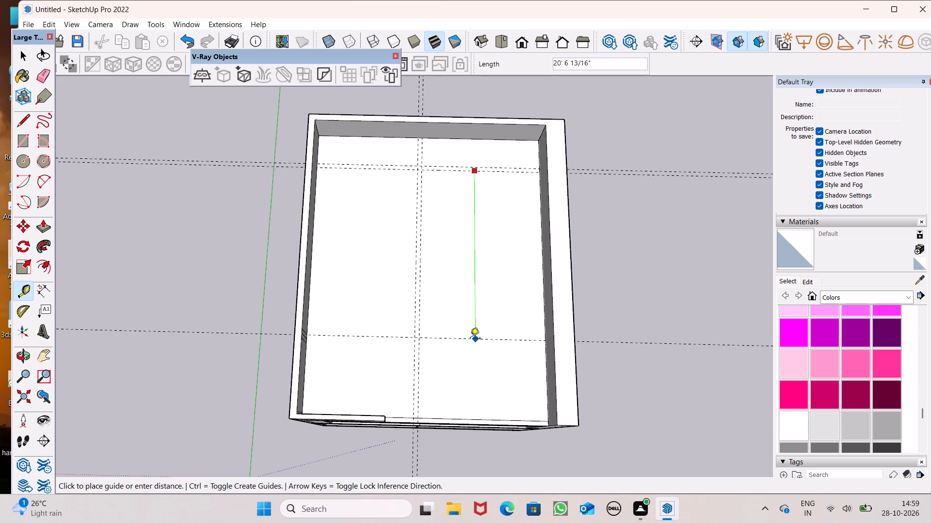
pyautogui.moveTo(468, 341); pyautogui.dragTo(467, 333)
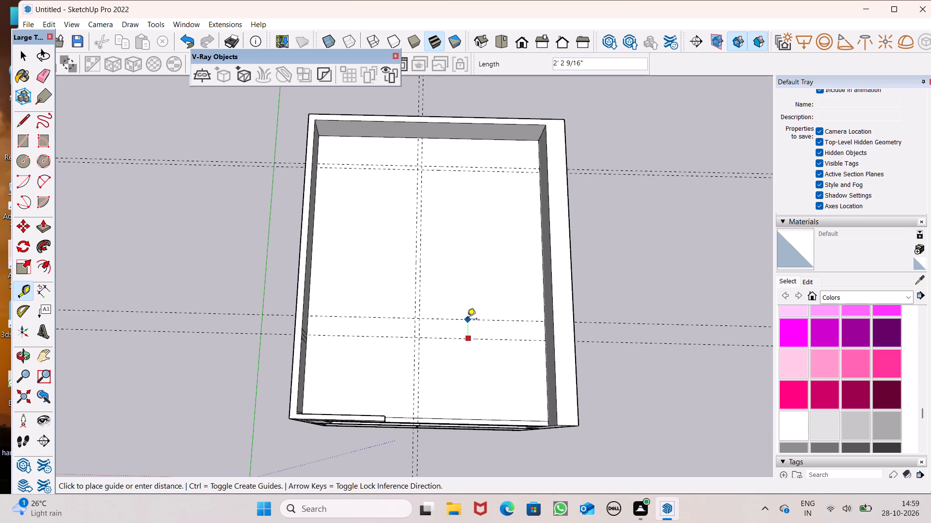
pyautogui.press('6')
pyautogui.hotkey('shift', '"')
pyautogui.press('Return')
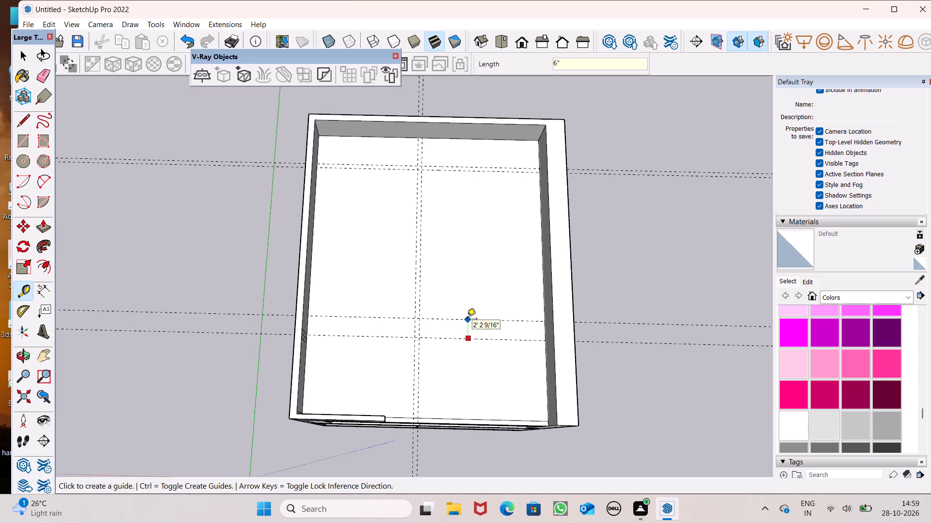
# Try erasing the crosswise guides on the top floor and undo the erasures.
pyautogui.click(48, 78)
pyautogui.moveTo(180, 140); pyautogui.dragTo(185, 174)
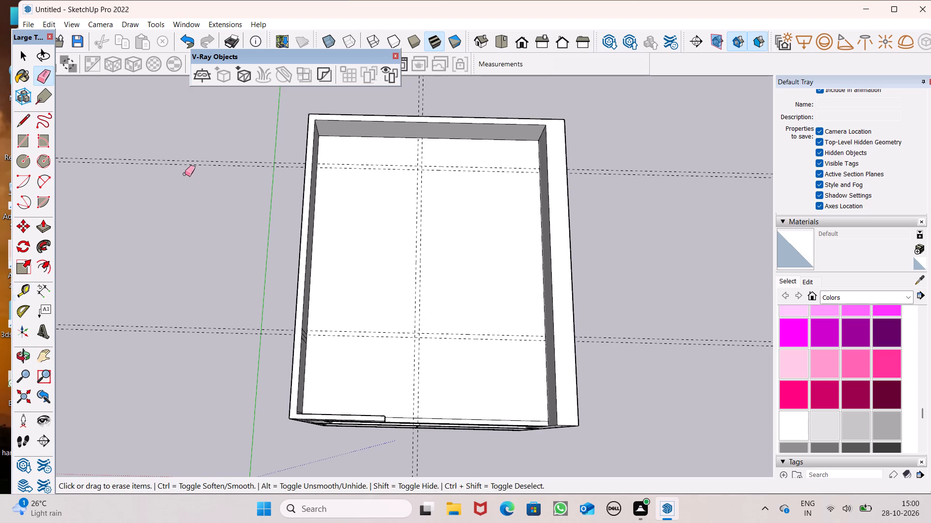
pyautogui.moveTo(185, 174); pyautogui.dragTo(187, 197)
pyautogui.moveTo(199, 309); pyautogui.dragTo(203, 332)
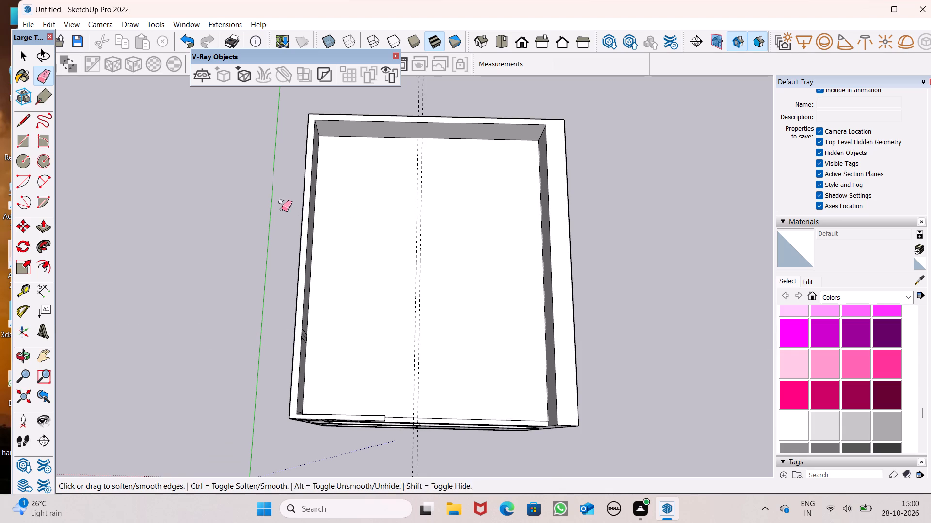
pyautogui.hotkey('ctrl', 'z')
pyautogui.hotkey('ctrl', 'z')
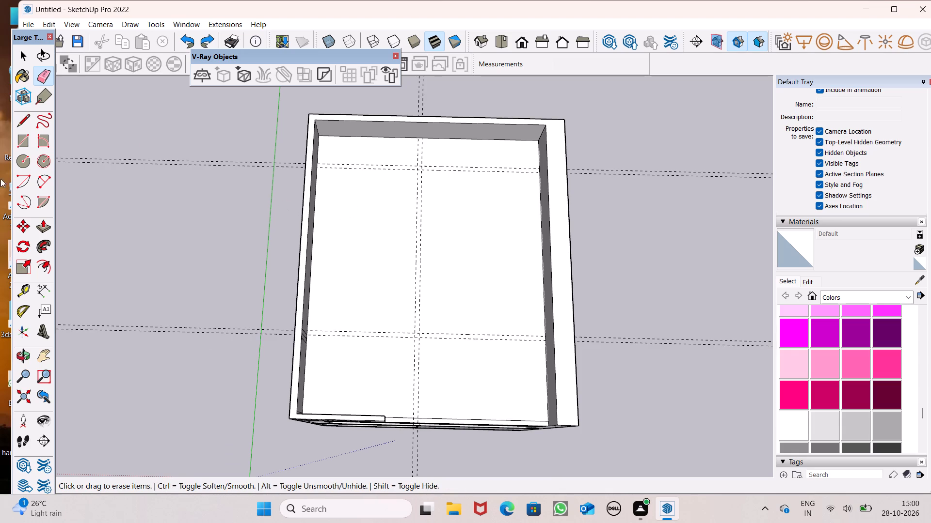
# Draw a rectangle about 14' 10" long between the two rear crosswise guides, from the left lengthwise guide to the right wall.
pyautogui.click(23, 138)
pyautogui.scroll(6, 392, 172)
pyautogui.scroll(5, 479, 159)
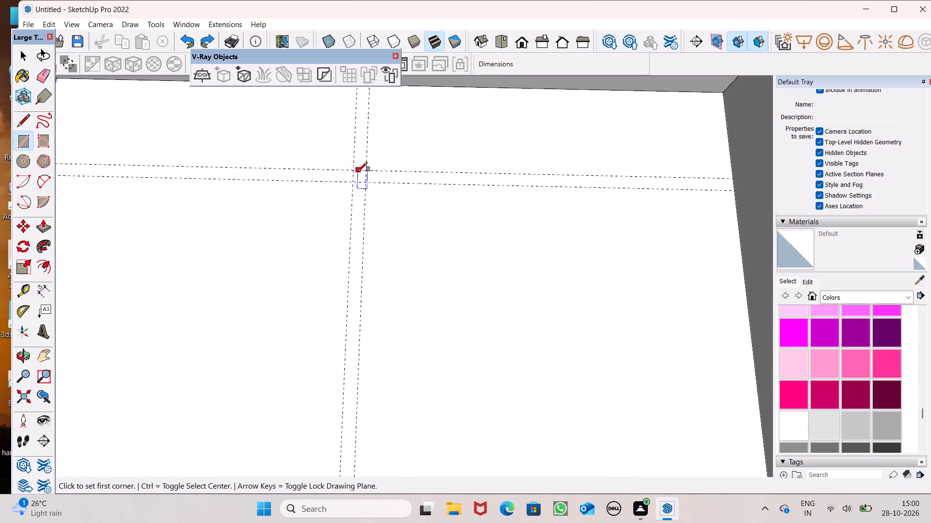
pyautogui.click(356, 171)
pyautogui.scroll(-4, 538, 172)
pyautogui.scroll(5, 674, 191)
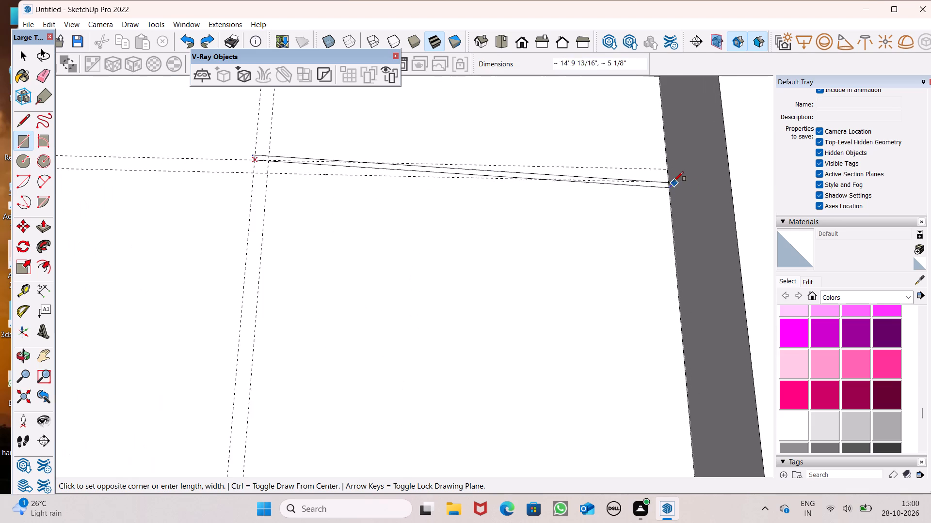
pyautogui.scroll(6, 674, 180)
pyautogui.click(665, 162)
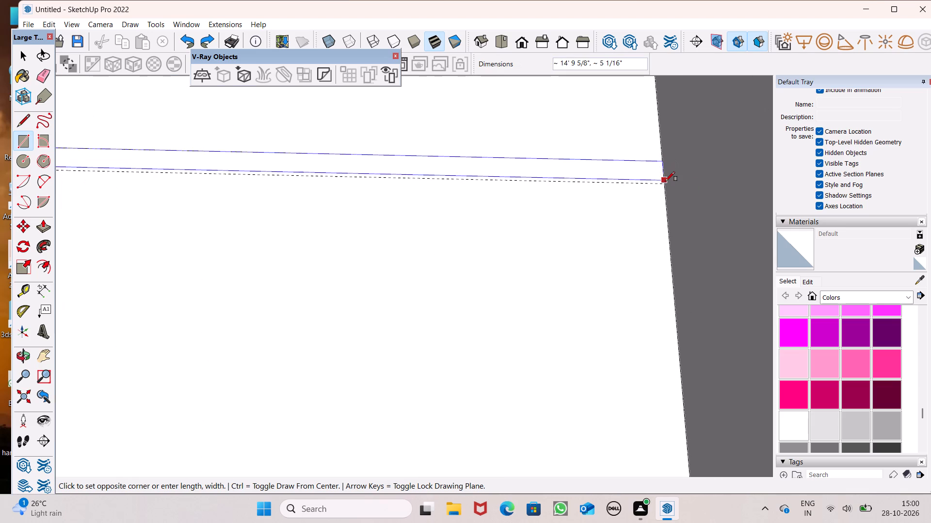
pyautogui.click(665, 182)
pyautogui.scroll(-7, 624, 120)
pyautogui.scroll(-6, 666, 157)
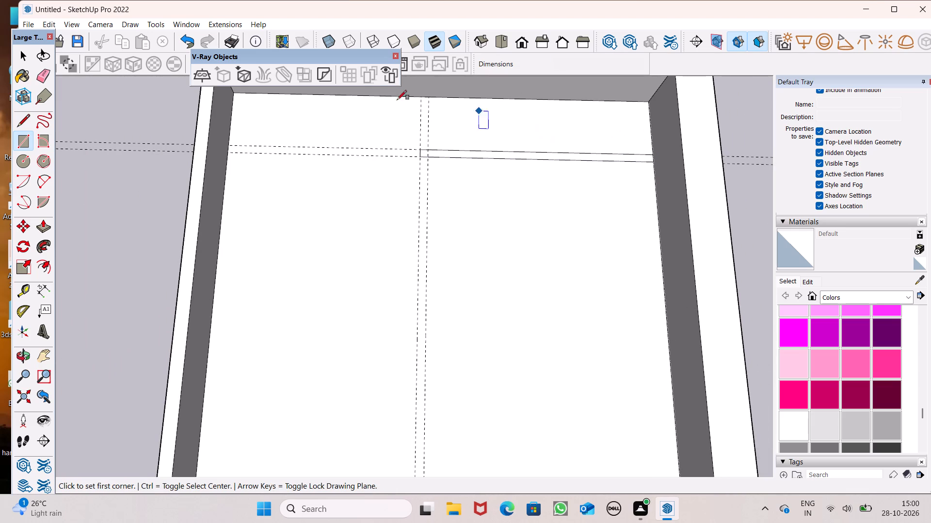
pyautogui.scroll(6, 407, 88)
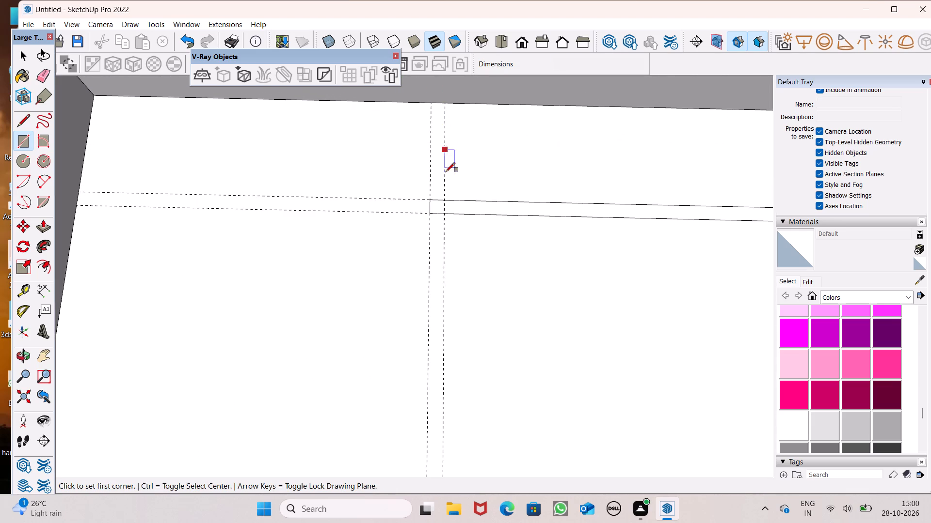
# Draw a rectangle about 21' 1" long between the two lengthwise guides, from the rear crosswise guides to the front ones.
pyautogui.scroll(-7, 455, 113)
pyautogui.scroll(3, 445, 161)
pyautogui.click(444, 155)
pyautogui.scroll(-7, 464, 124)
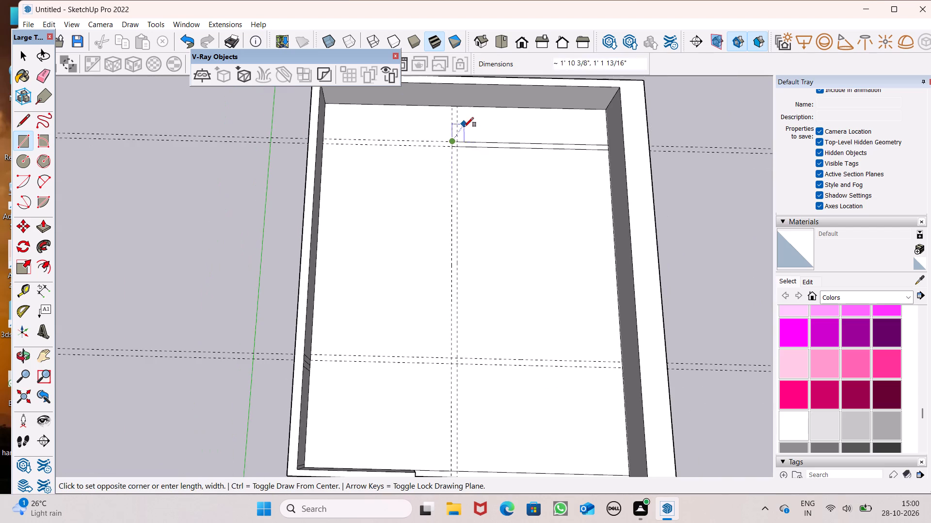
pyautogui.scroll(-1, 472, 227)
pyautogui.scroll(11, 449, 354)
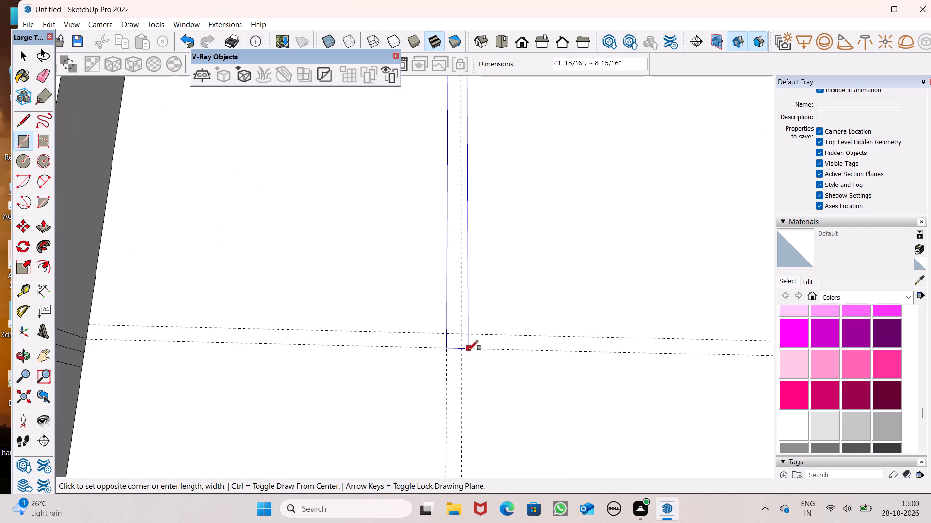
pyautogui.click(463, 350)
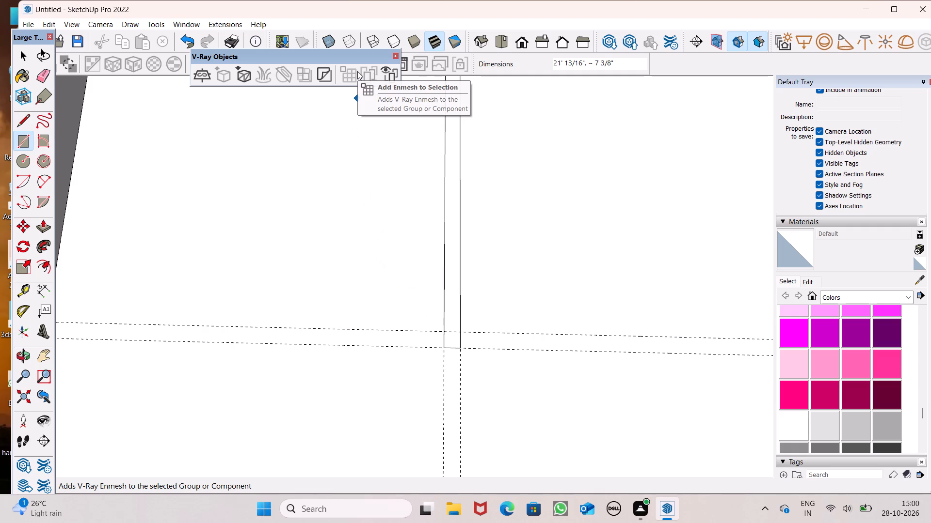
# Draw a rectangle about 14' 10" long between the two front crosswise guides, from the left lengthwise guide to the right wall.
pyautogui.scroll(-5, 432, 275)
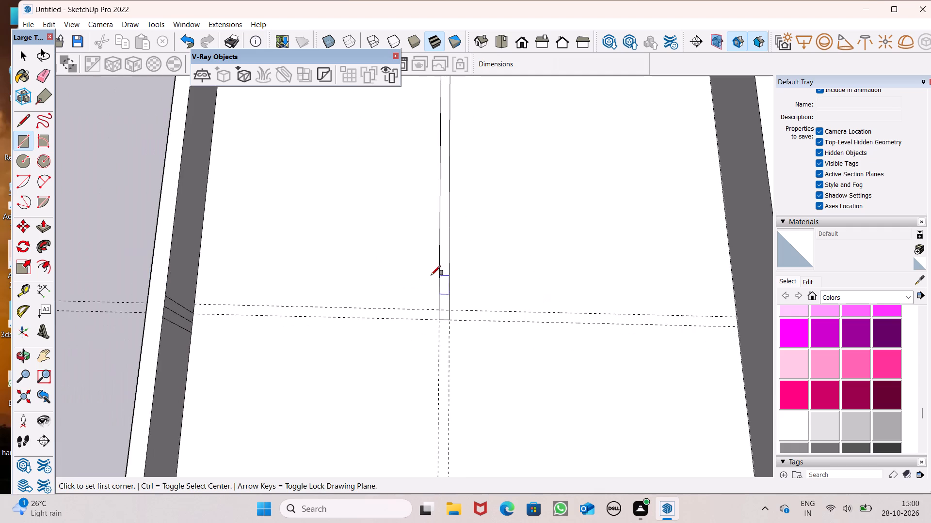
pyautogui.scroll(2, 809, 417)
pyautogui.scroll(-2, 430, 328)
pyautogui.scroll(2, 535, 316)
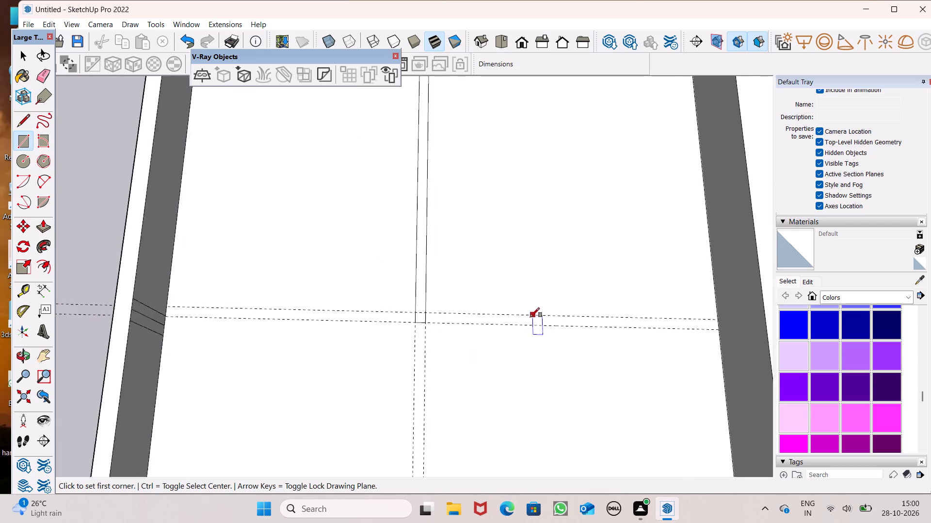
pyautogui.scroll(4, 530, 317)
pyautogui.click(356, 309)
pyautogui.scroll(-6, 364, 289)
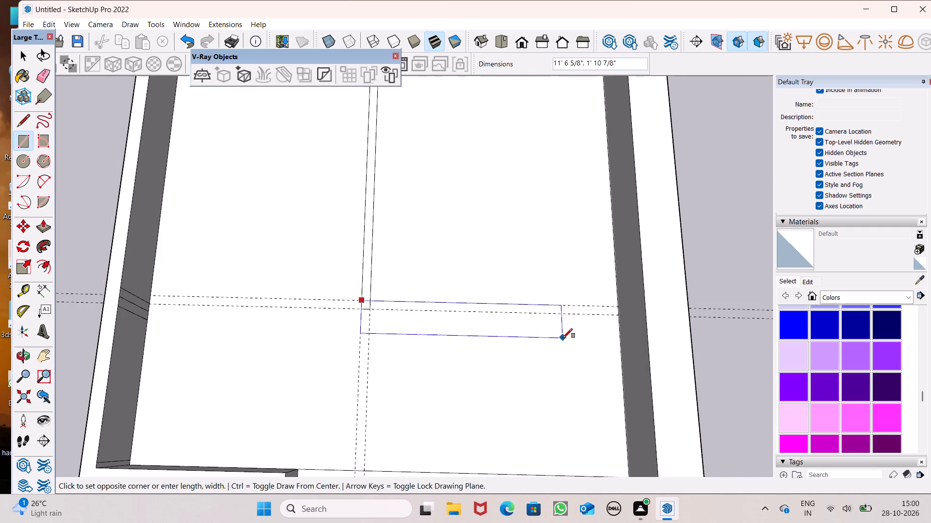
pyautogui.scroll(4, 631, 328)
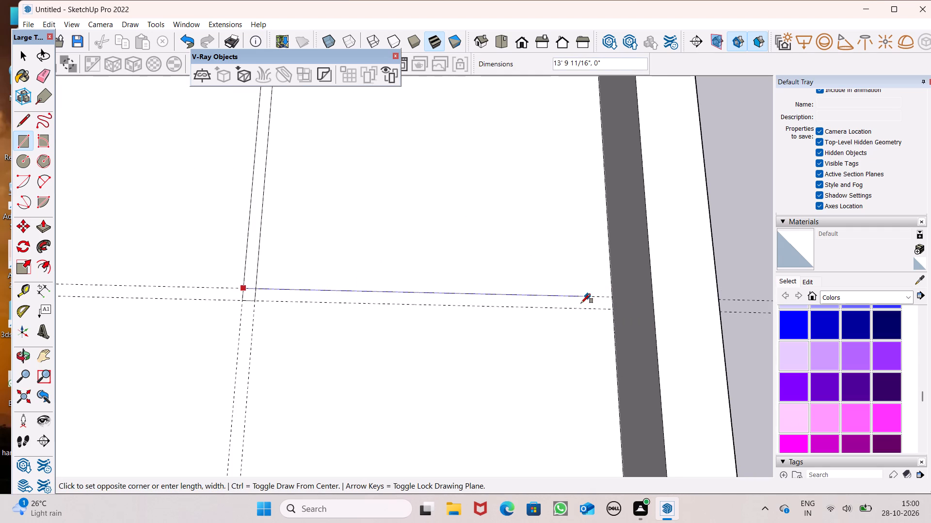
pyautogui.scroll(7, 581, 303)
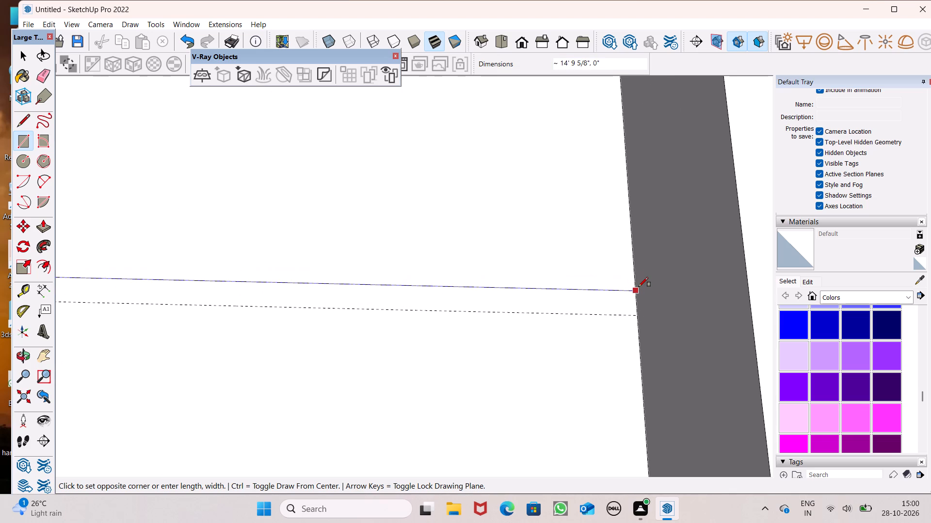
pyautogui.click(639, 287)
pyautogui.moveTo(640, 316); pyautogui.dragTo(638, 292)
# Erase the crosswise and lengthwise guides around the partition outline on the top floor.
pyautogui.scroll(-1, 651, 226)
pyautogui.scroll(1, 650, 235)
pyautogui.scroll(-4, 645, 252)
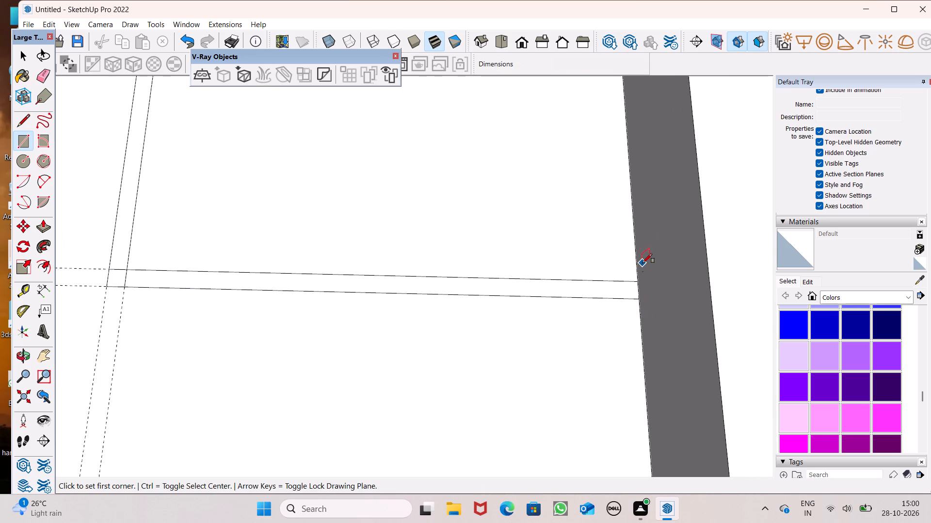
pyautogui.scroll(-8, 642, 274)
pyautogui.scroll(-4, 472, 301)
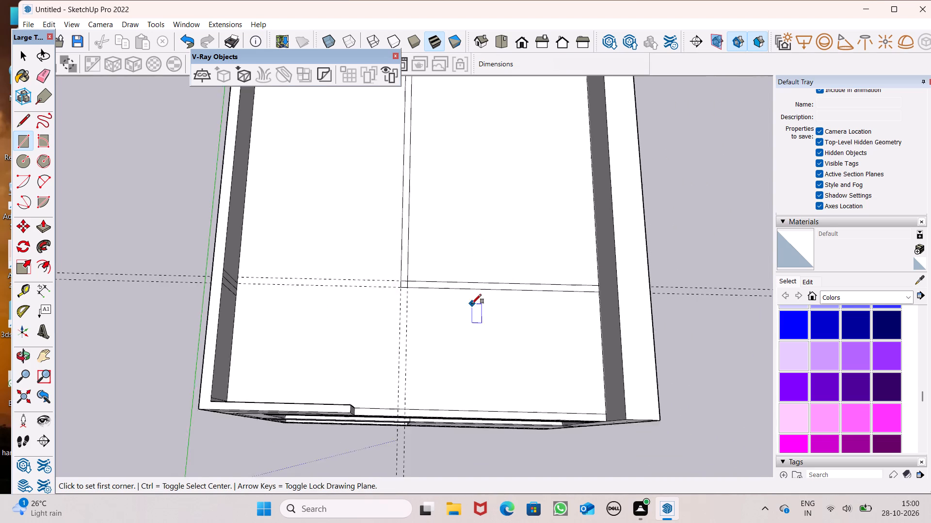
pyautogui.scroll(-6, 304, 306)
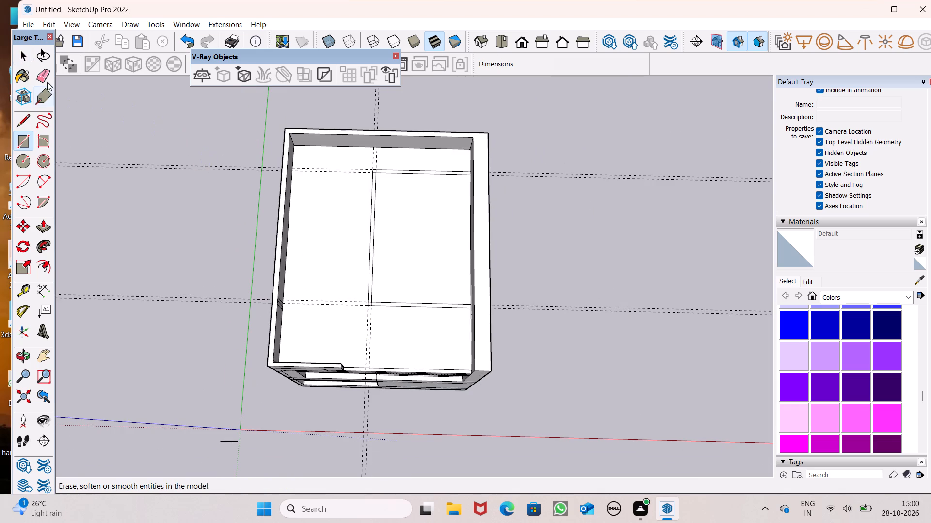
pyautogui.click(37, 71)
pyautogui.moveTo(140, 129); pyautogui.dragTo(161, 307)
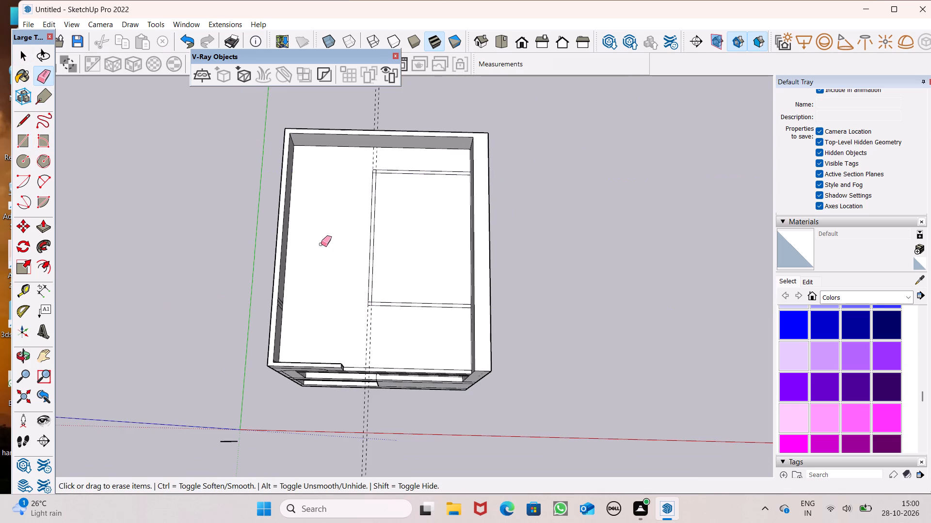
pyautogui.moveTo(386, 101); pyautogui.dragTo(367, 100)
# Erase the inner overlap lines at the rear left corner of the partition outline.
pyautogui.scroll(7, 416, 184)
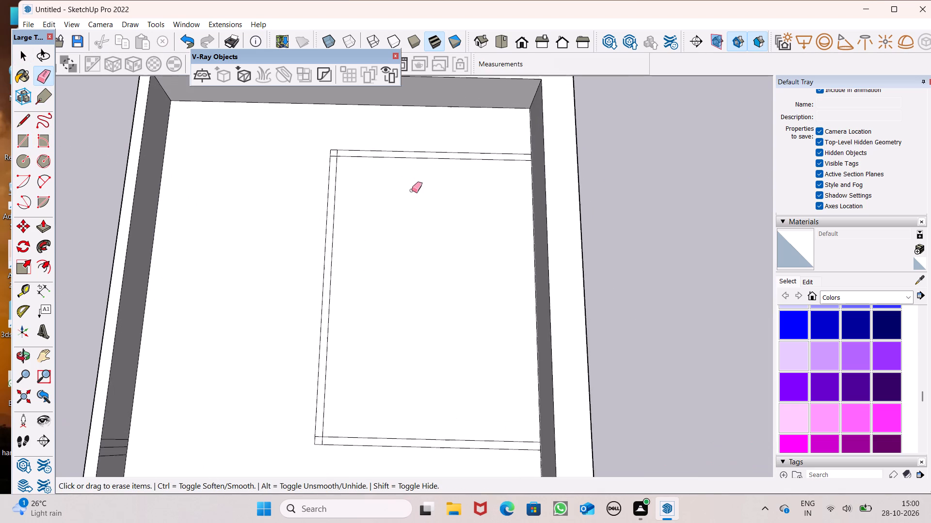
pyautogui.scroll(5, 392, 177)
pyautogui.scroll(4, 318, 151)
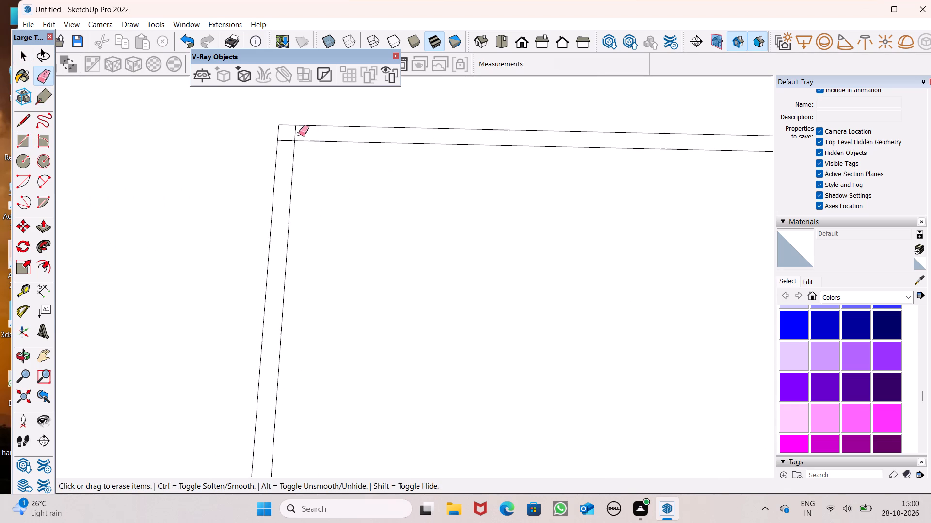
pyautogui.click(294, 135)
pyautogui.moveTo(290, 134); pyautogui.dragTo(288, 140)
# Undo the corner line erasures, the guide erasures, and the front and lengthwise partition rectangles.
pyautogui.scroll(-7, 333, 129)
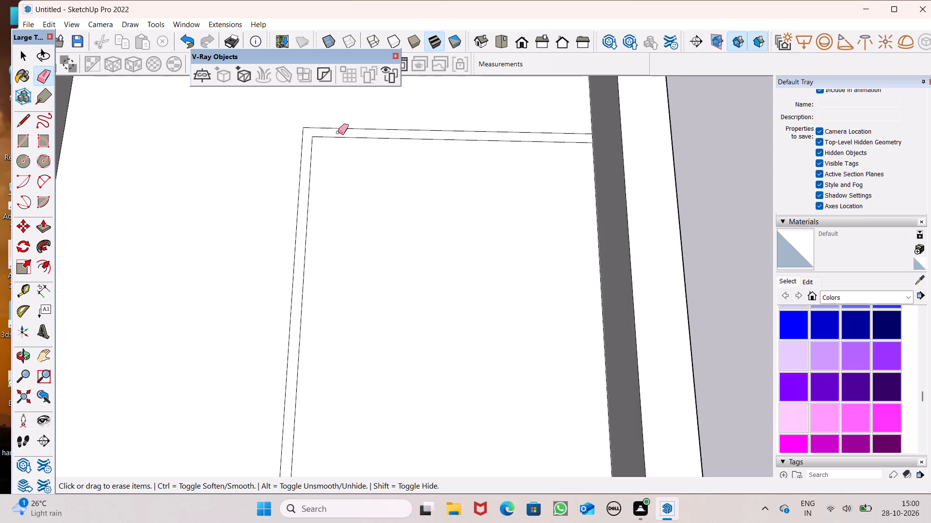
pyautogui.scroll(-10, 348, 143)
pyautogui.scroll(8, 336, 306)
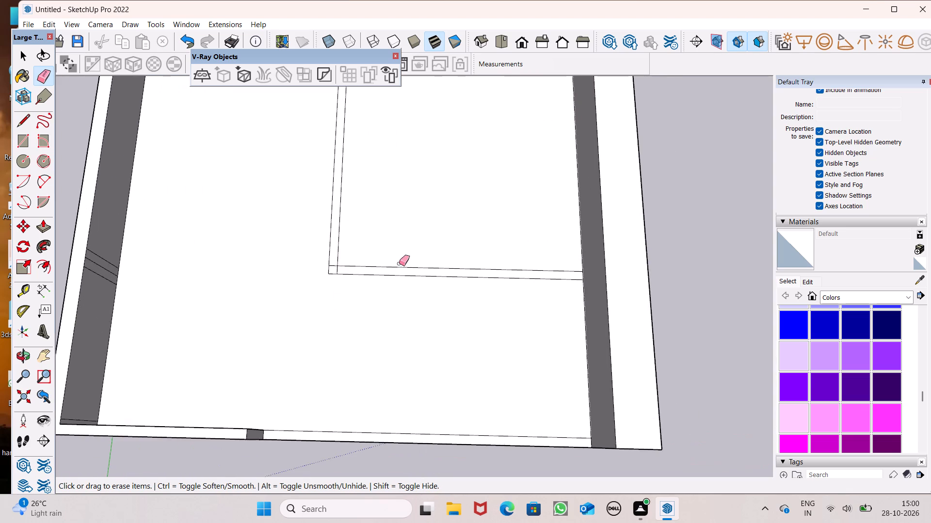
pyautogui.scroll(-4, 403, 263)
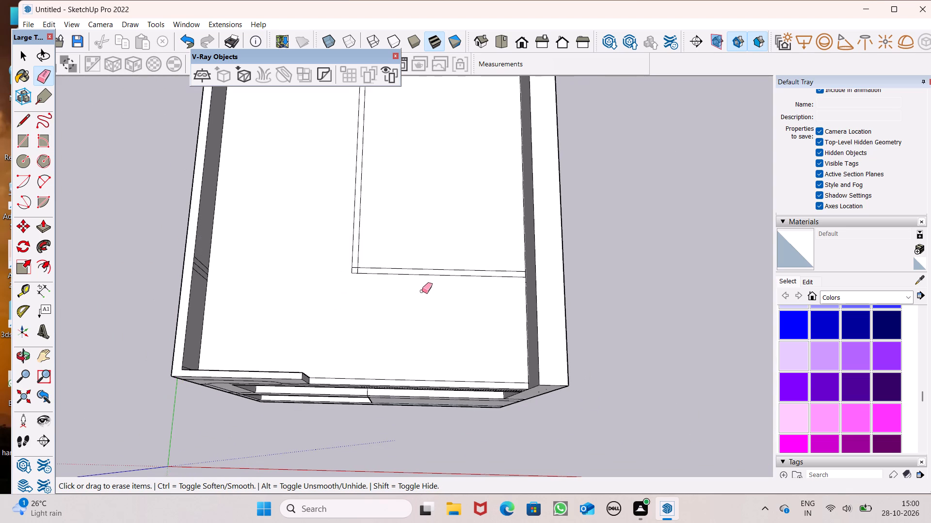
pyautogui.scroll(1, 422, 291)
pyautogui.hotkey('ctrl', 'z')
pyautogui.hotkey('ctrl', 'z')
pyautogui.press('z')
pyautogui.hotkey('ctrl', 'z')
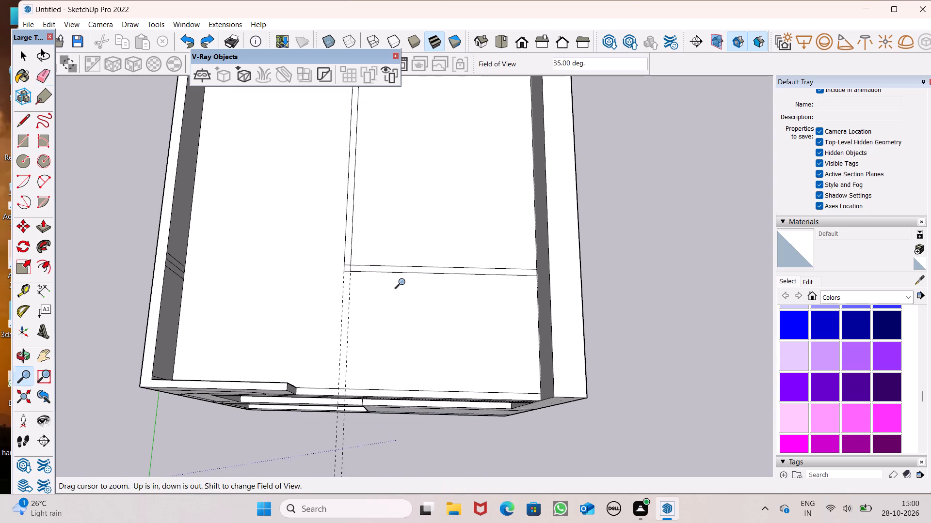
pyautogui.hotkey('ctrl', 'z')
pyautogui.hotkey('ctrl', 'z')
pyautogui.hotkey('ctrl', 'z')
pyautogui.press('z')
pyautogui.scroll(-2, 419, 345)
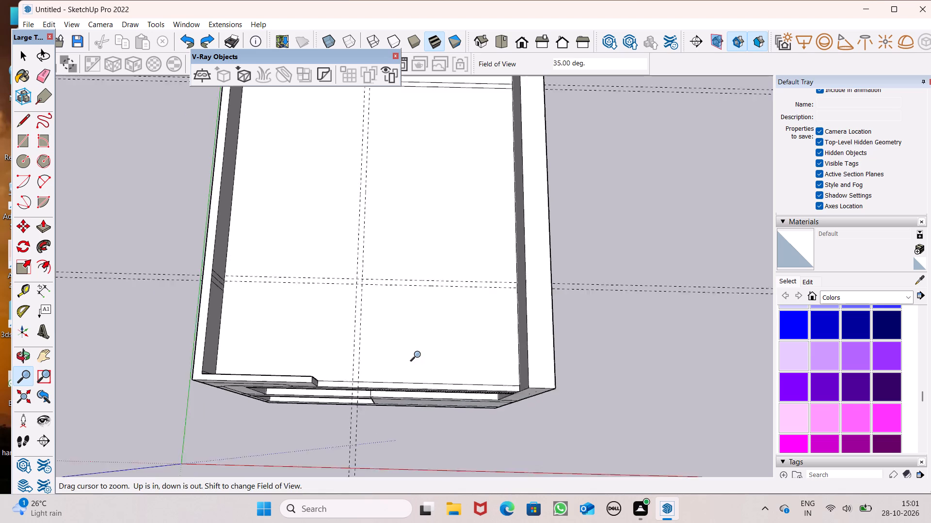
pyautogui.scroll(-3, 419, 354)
# Undo the rear partition rectangle, the two front crosswise guides and the two lengthwise guides, keeping the rear crosswise pair.
pyautogui.hotkey('ctrl', 'z')
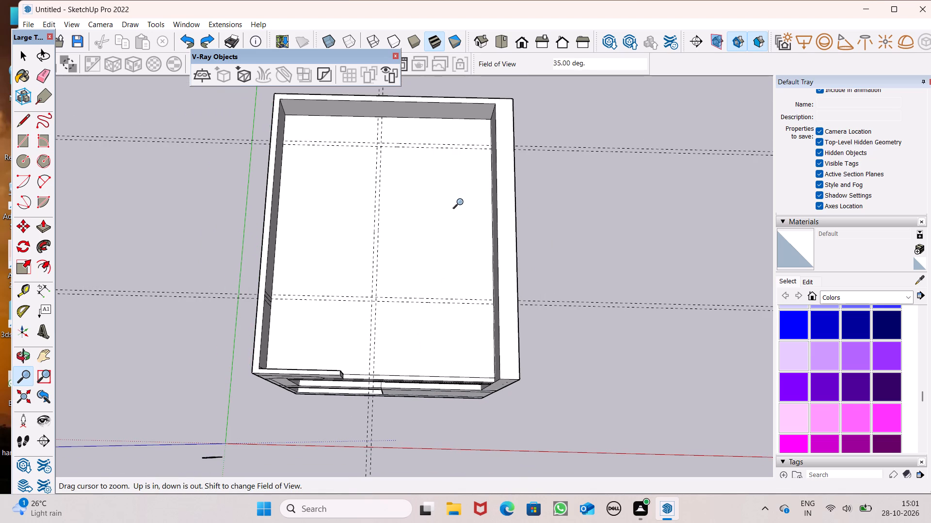
pyautogui.hotkey('ctrl', 'z')
pyautogui.hotkey('ctrl', 'z')
pyautogui.hotkey('ctrl', 'z')
pyautogui.hotkey('ctrl', 'z')
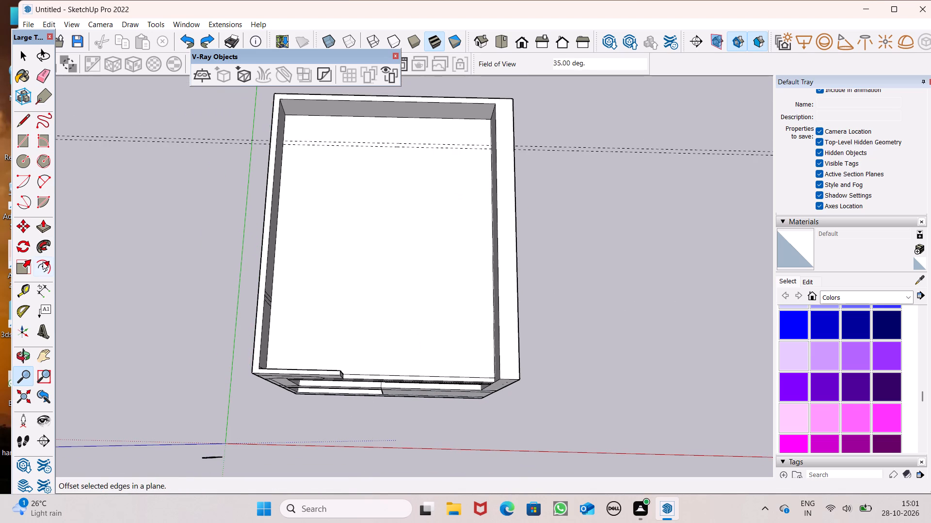
# Place a lengthwise guide about 11' 4" from the left wall and a parallel guide 6" to its right.
pyautogui.click(30, 287)
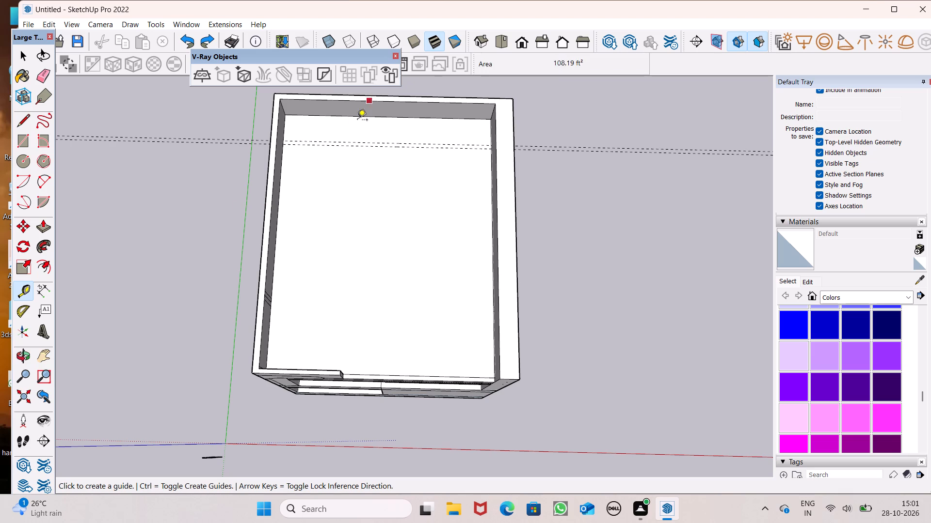
pyautogui.click(280, 202)
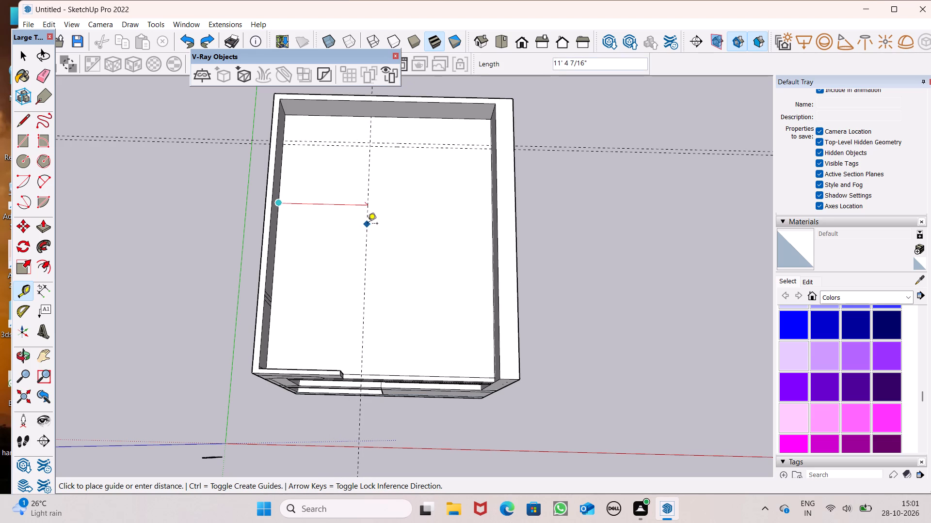
pyautogui.click(368, 224)
pyautogui.click(368, 224)
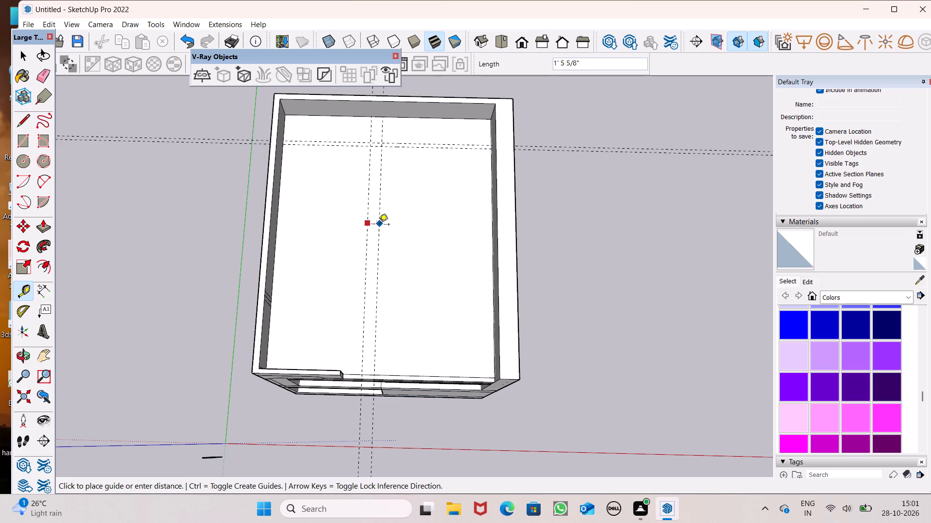
pyautogui.press('6')
pyautogui.hotkey('shift', '"')
pyautogui.press('Return')
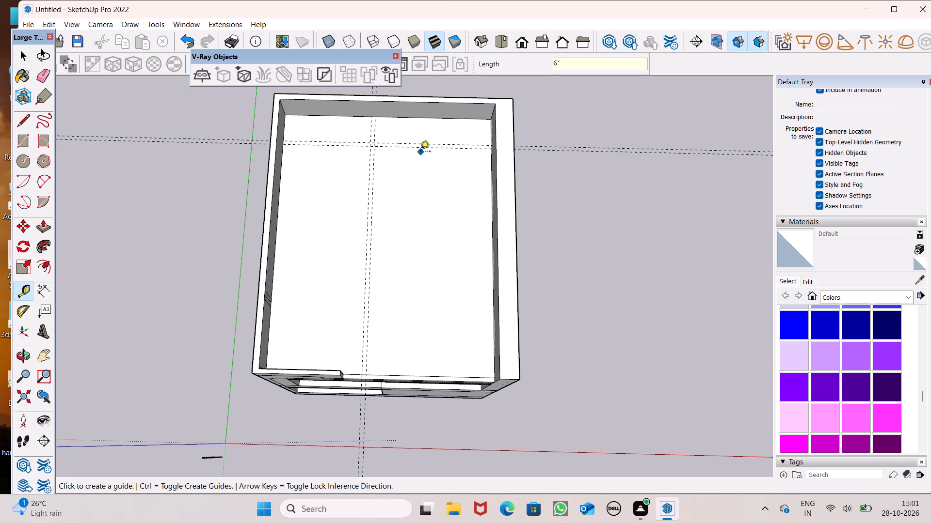
# Place a lengthwise guide about 1' 9" from the right wall and a parallel guide 6" to its left.
pyautogui.click(491, 190)
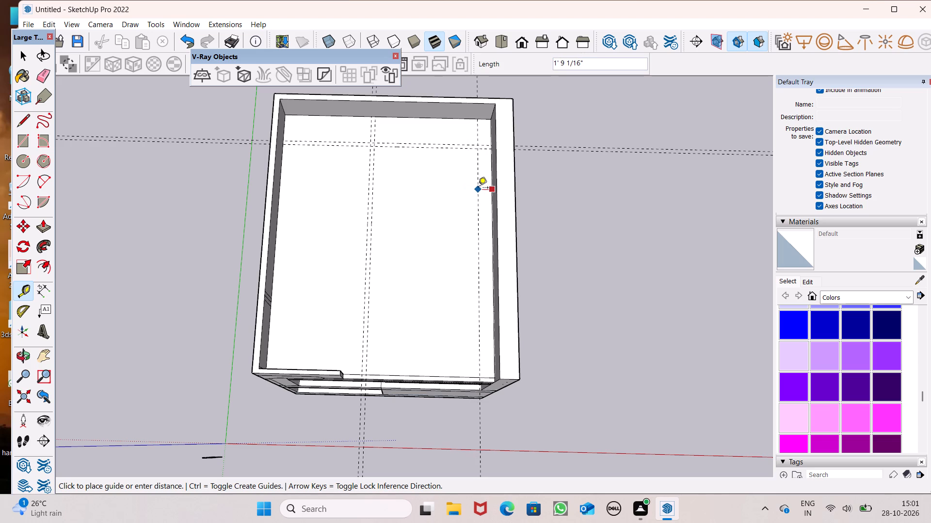
pyautogui.click(478, 188)
pyautogui.click(478, 190)
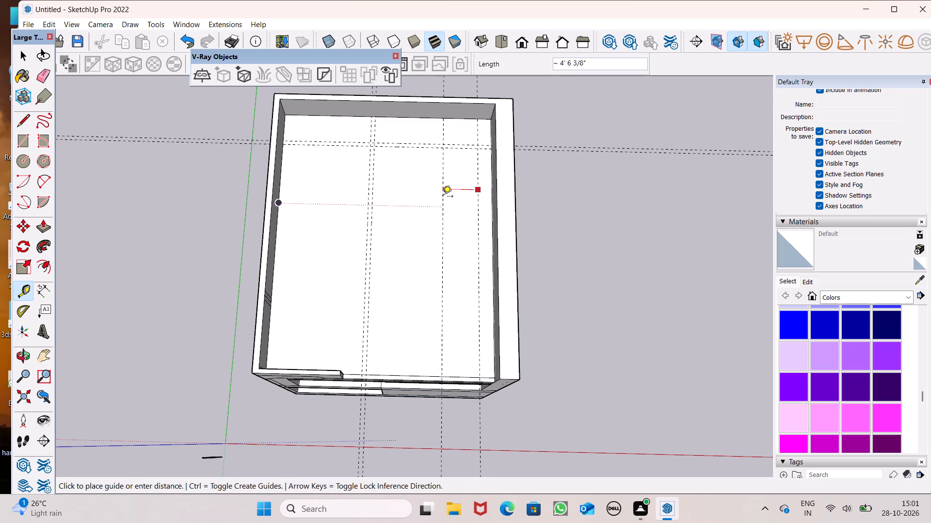
pyautogui.press('6')
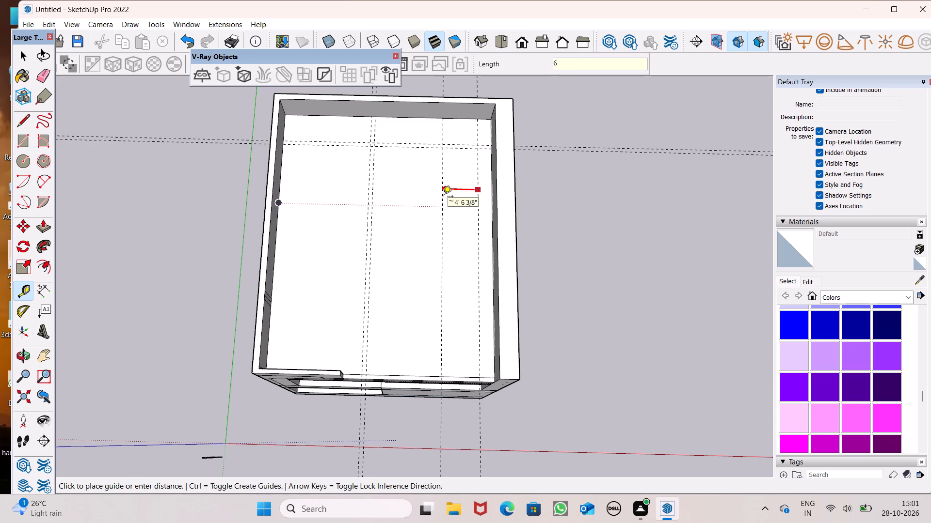
pyautogui.hotkey('shift', '"')
pyautogui.press('Return')
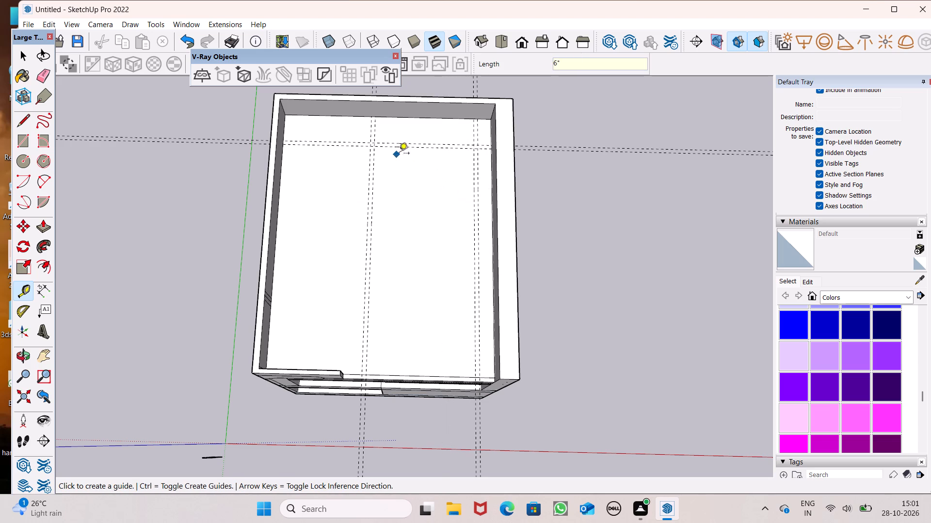
# Place a crosswise guide about 19' 6" in front of the forward rear guide.
pyautogui.click(412, 149)
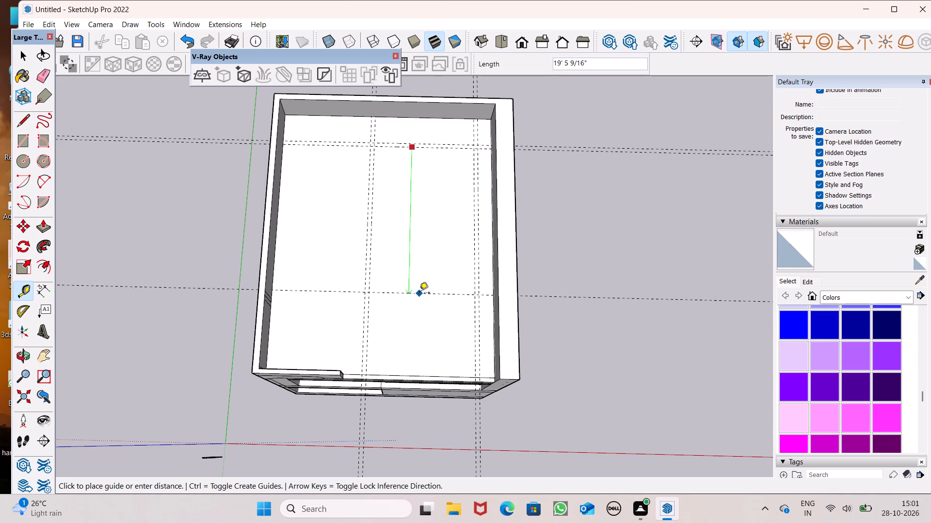
pyautogui.click(421, 295)
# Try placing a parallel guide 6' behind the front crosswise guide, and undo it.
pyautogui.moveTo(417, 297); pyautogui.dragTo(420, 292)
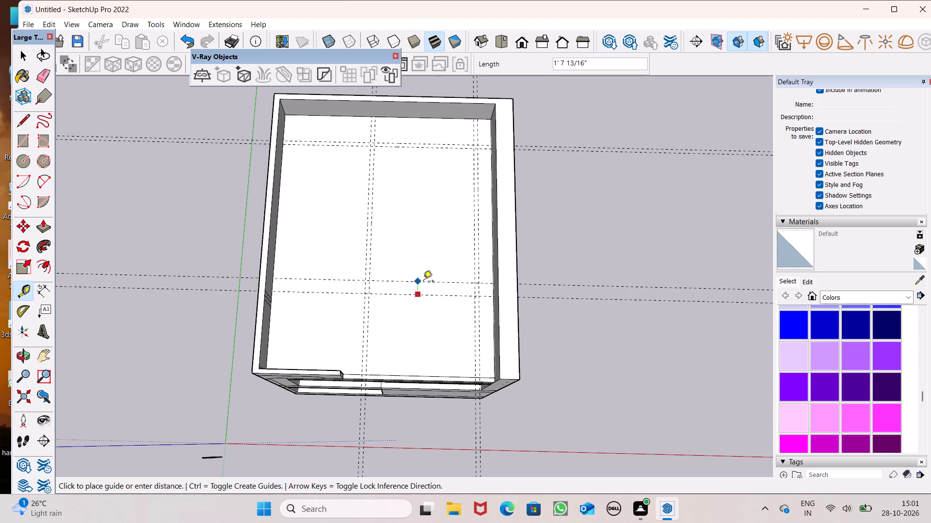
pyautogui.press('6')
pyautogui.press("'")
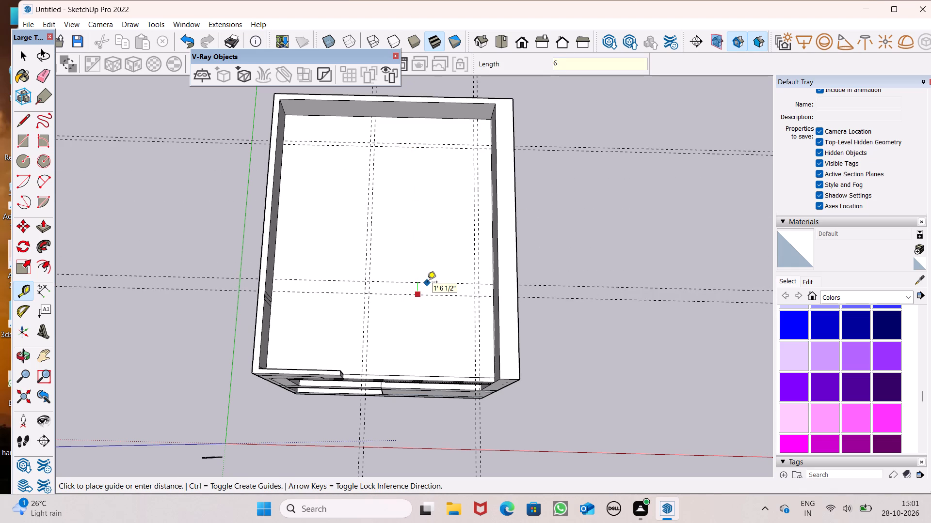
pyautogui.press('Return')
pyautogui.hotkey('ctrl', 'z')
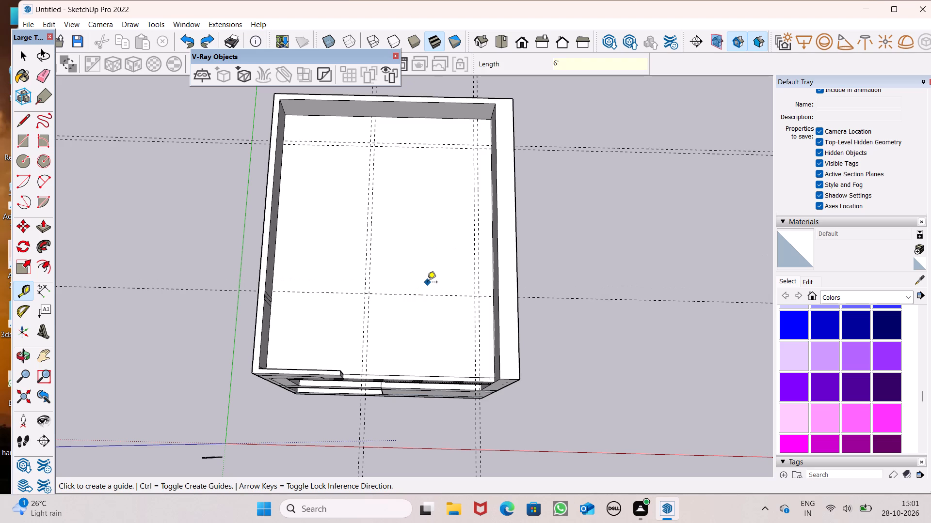
# Place a parallel guide 6" behind the front crosswise guide.
pyautogui.moveTo(418, 296); pyautogui.dragTo(417, 292)
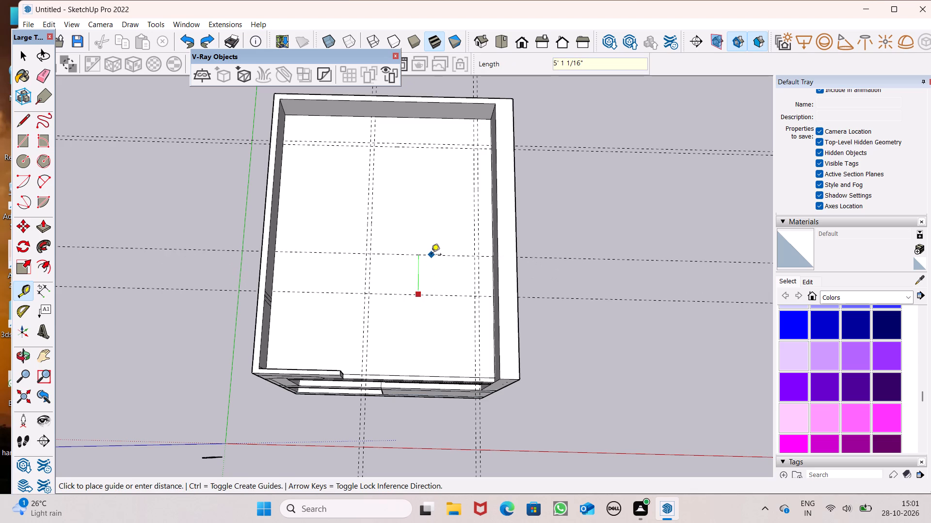
pyautogui.press('6')
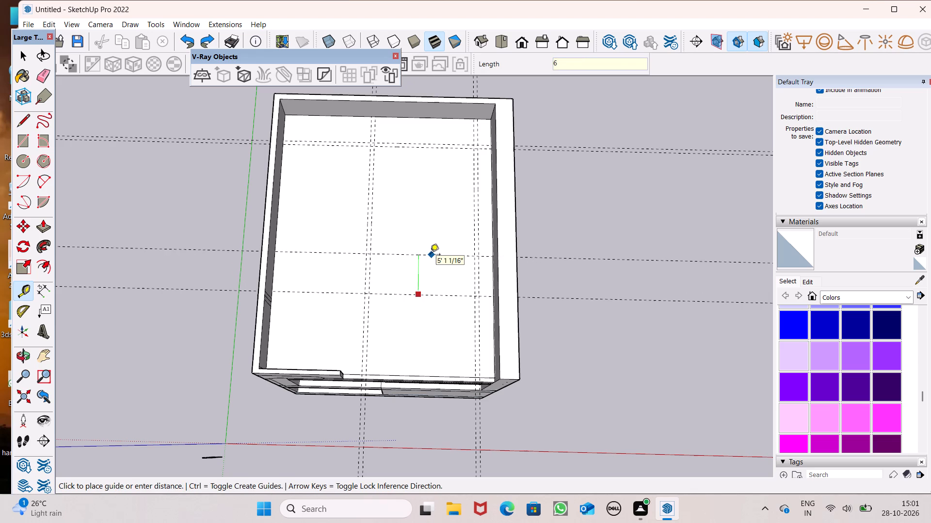
pyautogui.hotkey('shift', '"')
pyautogui.press('Return')
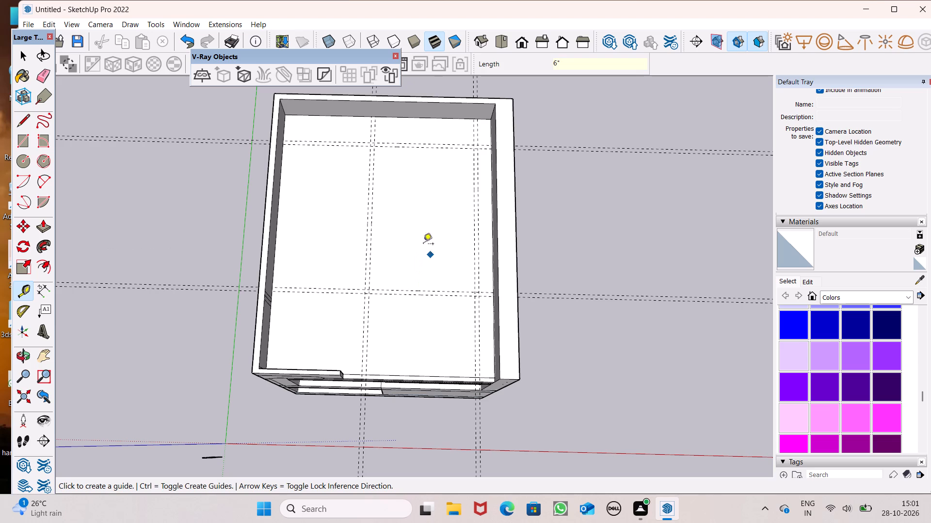
# Draw the rear partition footprint as a rectangle about 13' 11" by 6" between the two rear guides, spanning the outer lengthwise guides.
pyautogui.click(38, 77)
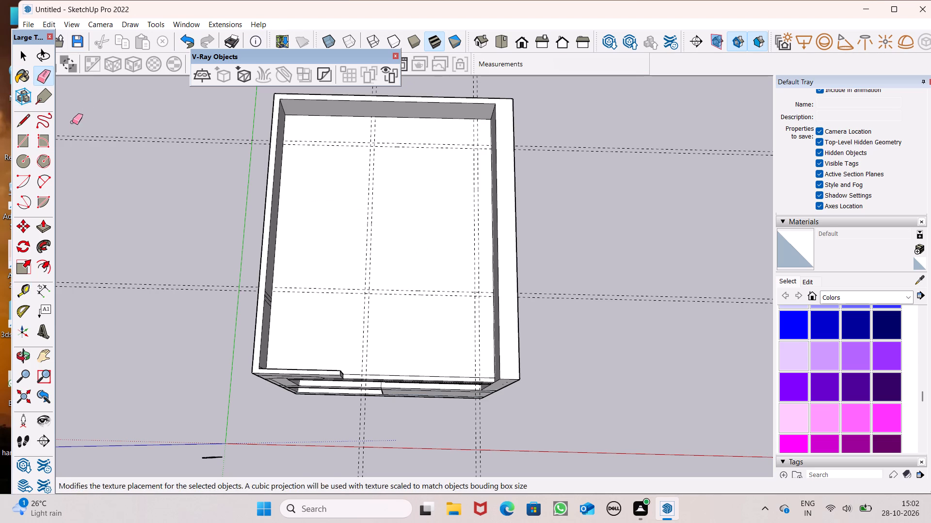
pyautogui.click(29, 141)
pyautogui.scroll(6, 363, 141)
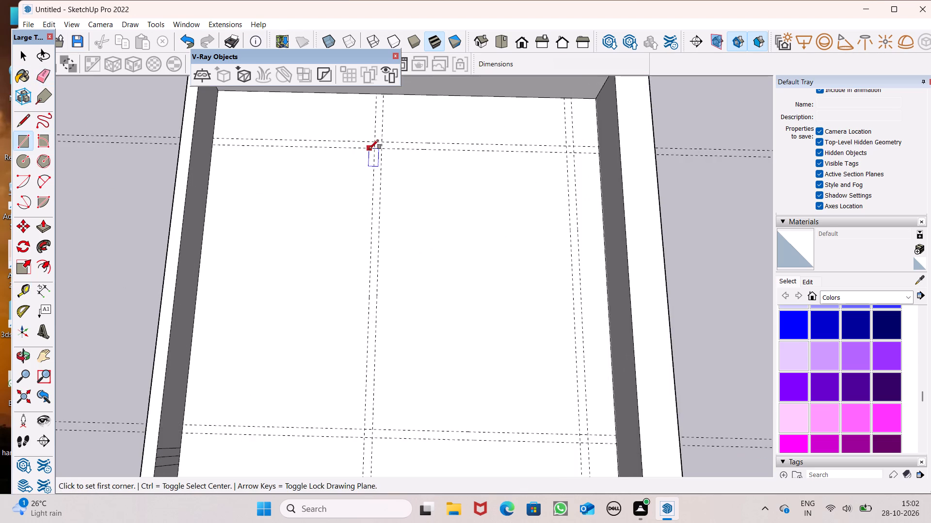
pyautogui.scroll(7, 397, 145)
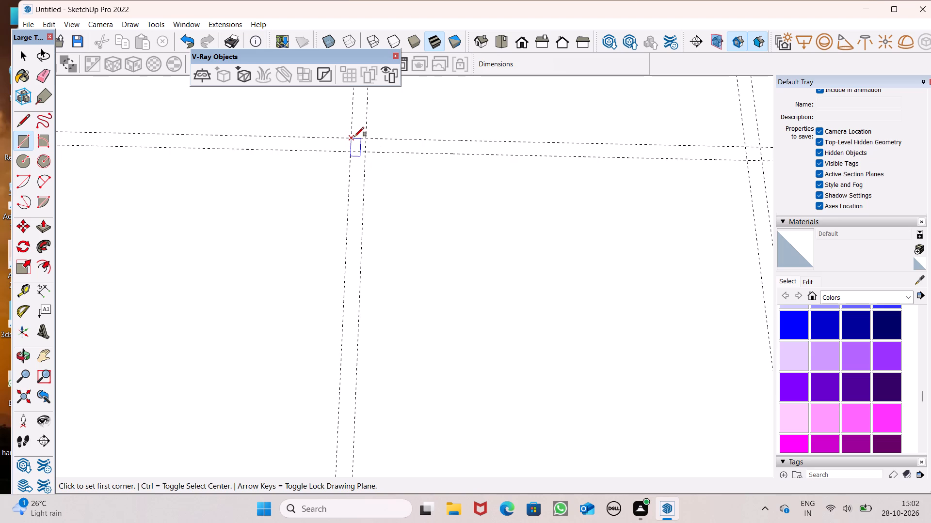
pyautogui.click(354, 137)
pyautogui.scroll(-4, 351, 151)
pyautogui.scroll(4, 632, 148)
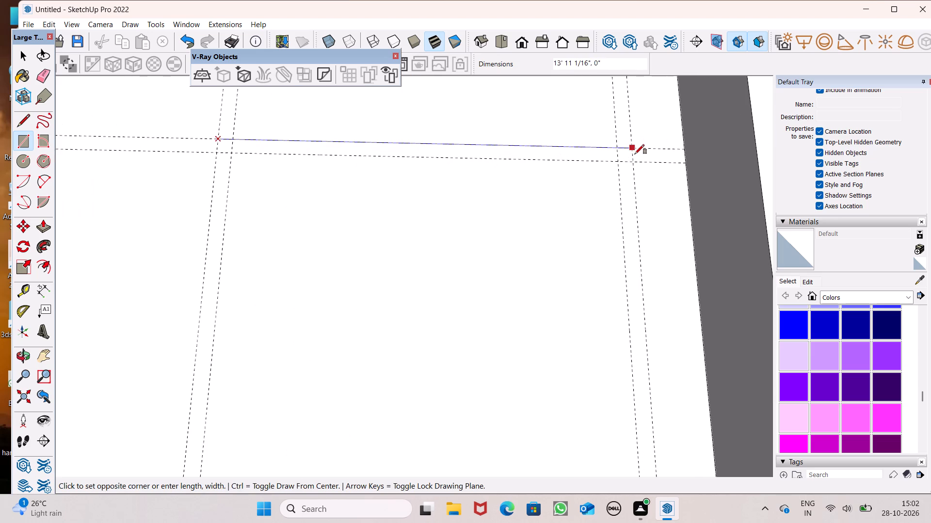
pyautogui.click(632, 161)
# Draw the left partition footprint as a rectangle about 20' 2" by 6" between the left pair of lengthwise guides.
pyautogui.scroll(-6, 594, 126)
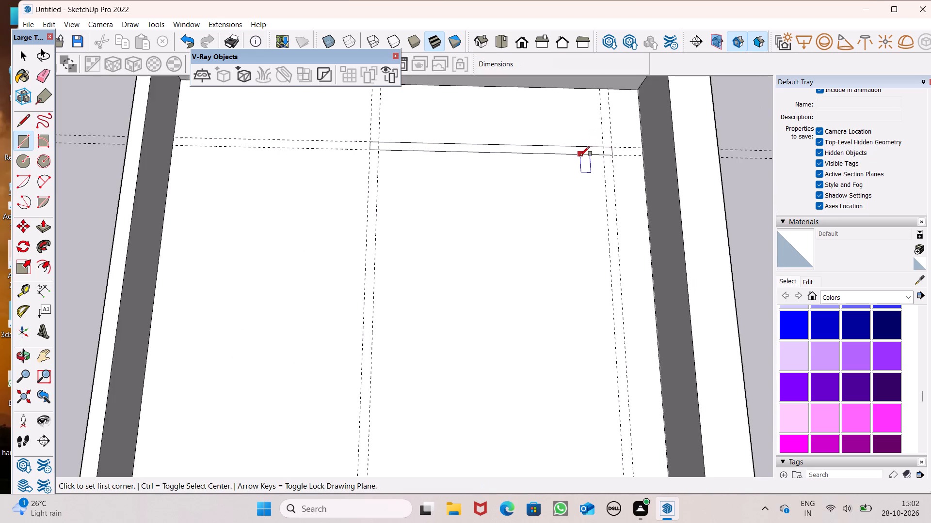
pyautogui.scroll(-7, 578, 133)
pyautogui.scroll(6, 453, 149)
pyautogui.click(480, 127)
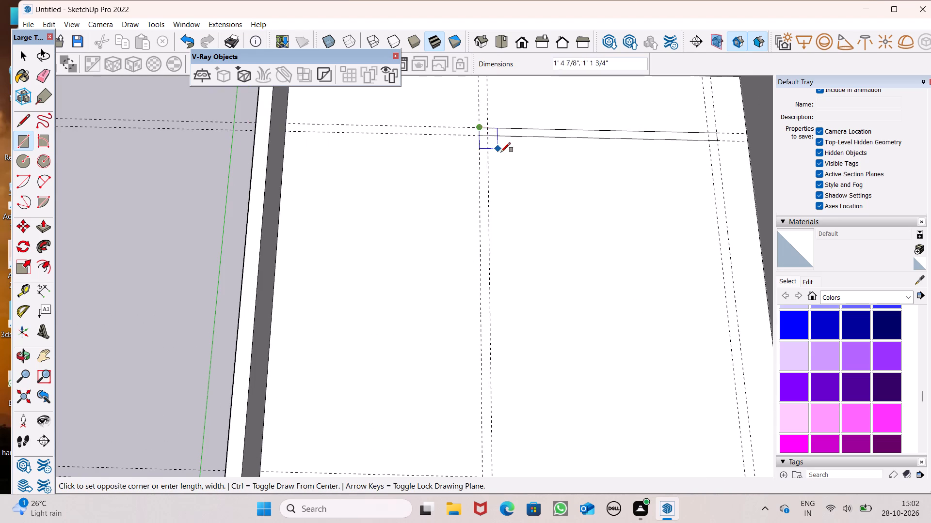
pyautogui.scroll(-5, 502, 190)
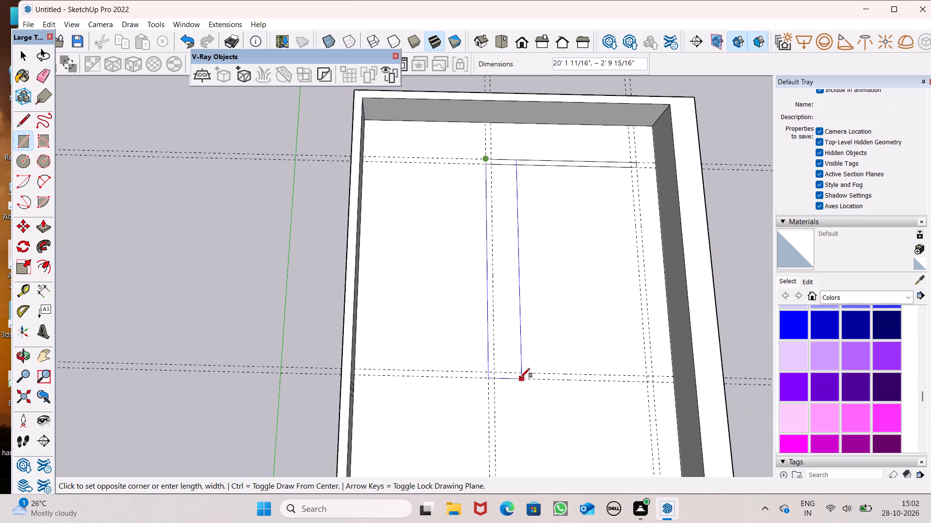
pyautogui.scroll(6, 520, 377)
pyautogui.scroll(3, 470, 393)
pyautogui.click(475, 374)
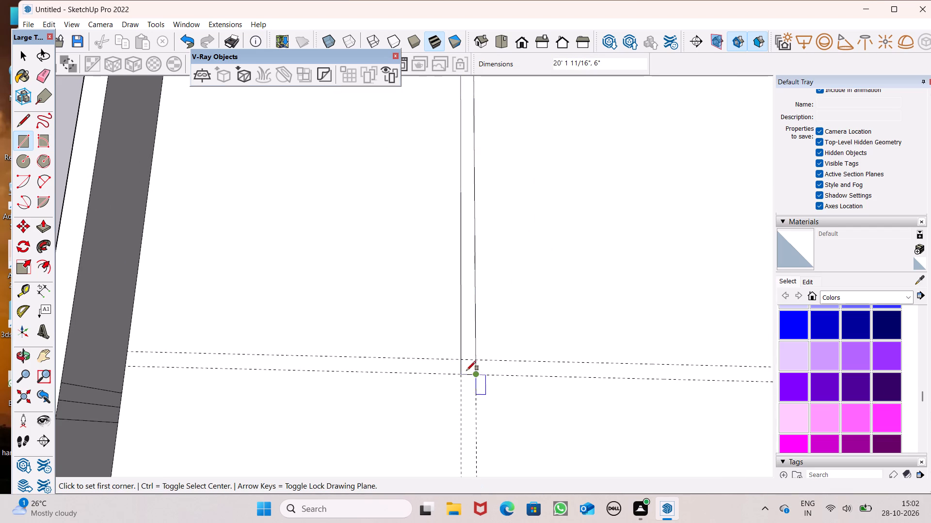
# Draw the front partition footprint as a 6" deep rectangle between the two front crosswise guides, reaching the outer right guide.
pyautogui.click(461, 362)
pyautogui.scroll(-7, 385, 331)
pyautogui.scroll(4, 652, 370)
pyautogui.click(621, 362)
# Draw the right partition footprint as a 6" wide rectangle between the right pair of lengthwise guides, from rear to front strip.
pyautogui.scroll(-3, 559, 381)
pyautogui.scroll(-5, 531, 234)
pyautogui.scroll(7, 572, 127)
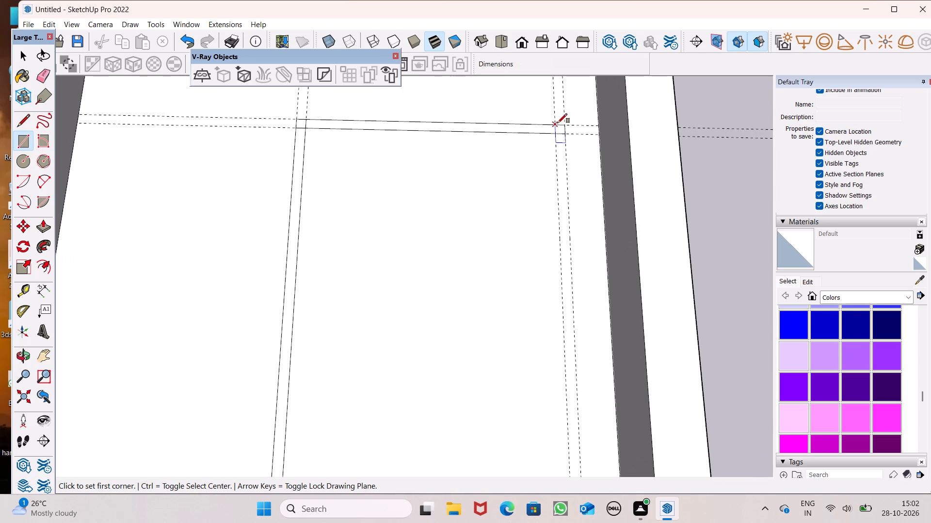
pyautogui.click(558, 123)
pyautogui.scroll(-6, 563, 174)
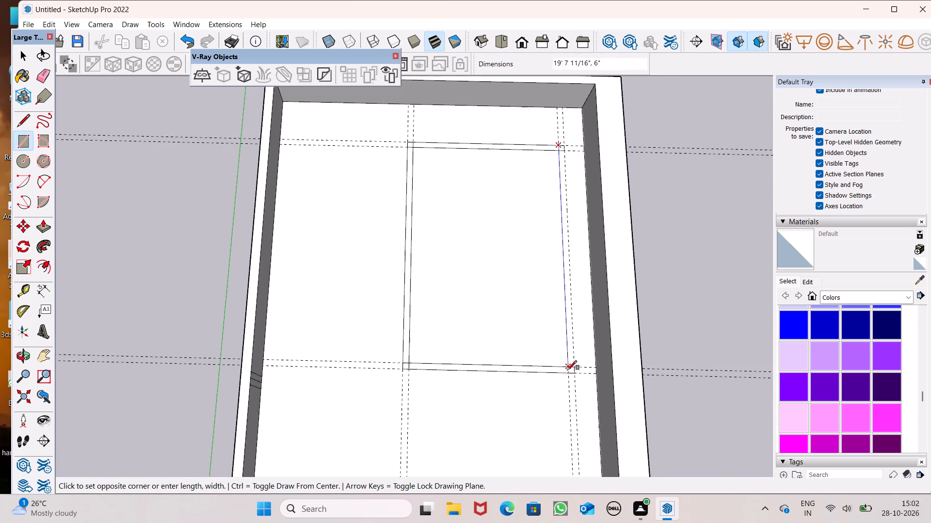
pyautogui.scroll(4, 567, 383)
pyautogui.click(579, 367)
pyautogui.scroll(-7, 530, 342)
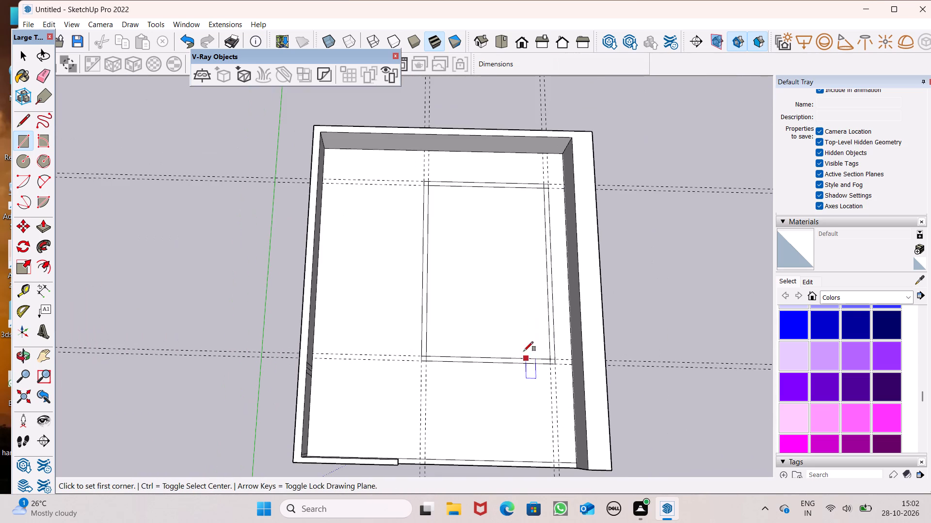
# Erase all the crosswise and lengthwise guides around the partition footprint.
pyautogui.click(48, 83)
pyautogui.moveTo(238, 168); pyautogui.dragTo(238, 169)
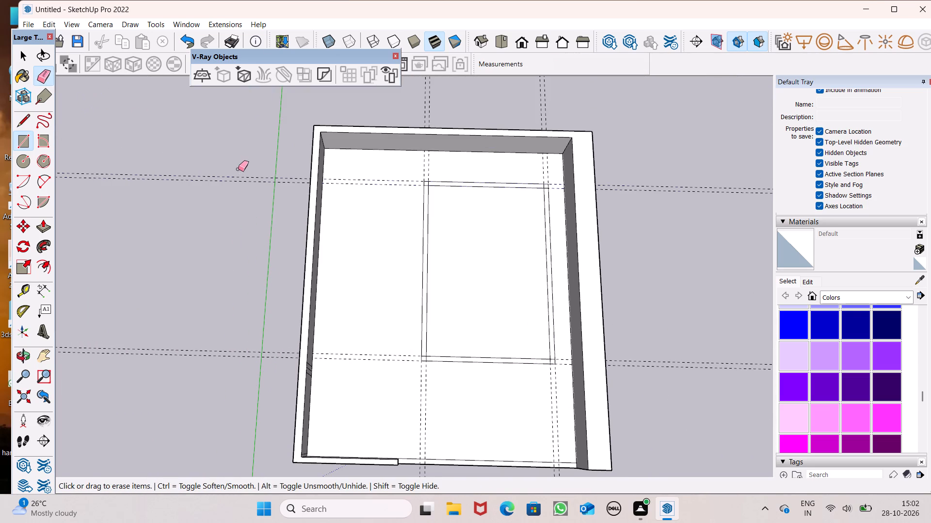
pyautogui.moveTo(238, 169); pyautogui.dragTo(238, 188)
pyautogui.moveTo(188, 355); pyautogui.dragTo(199, 337)
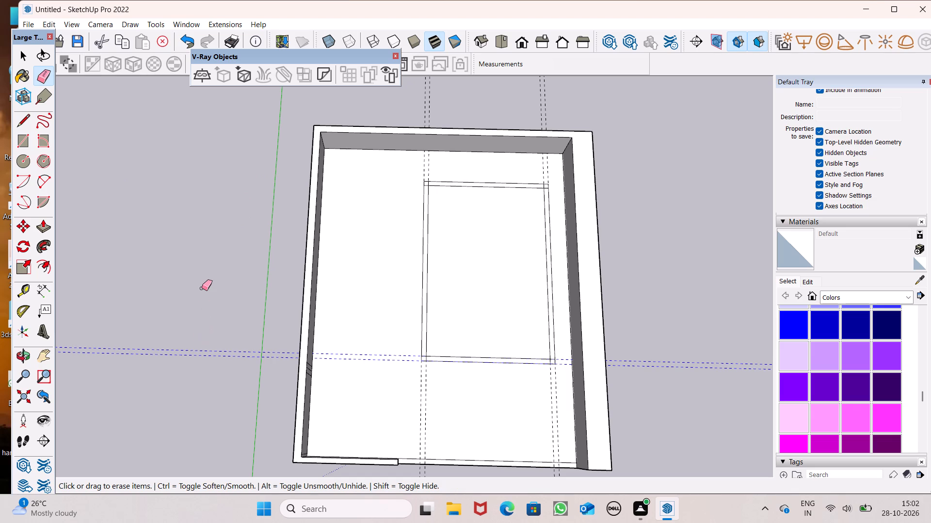
pyautogui.scroll(-3, 204, 287)
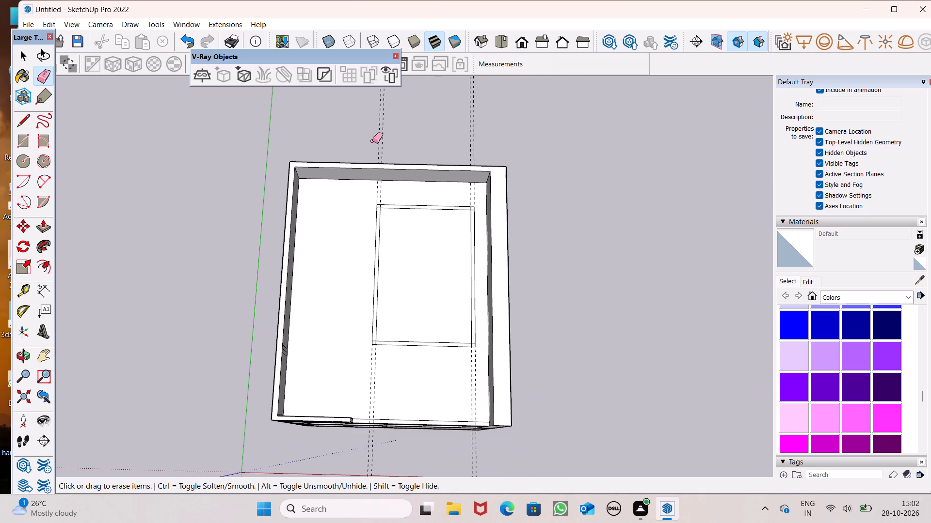
pyautogui.moveTo(378, 138); pyautogui.dragTo(483, 146)
pyautogui.moveTo(475, 146); pyautogui.dragTo(467, 146)
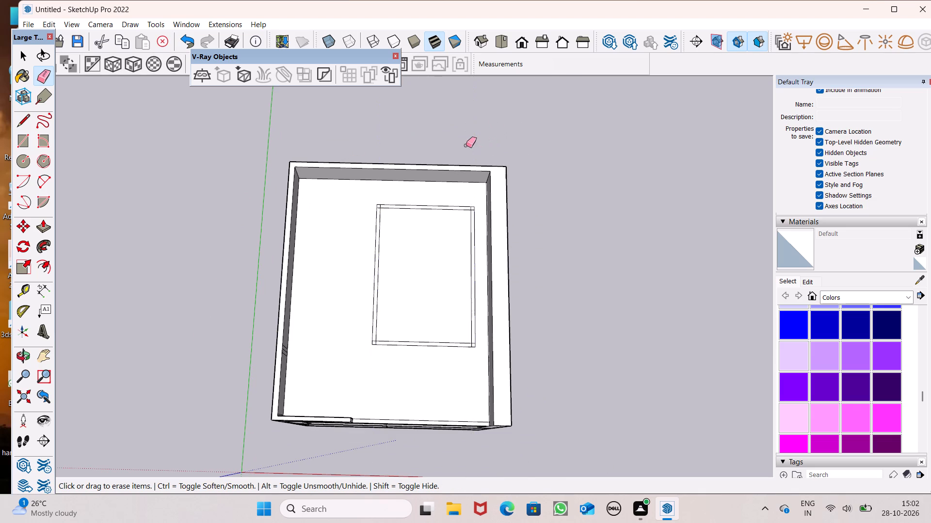
# Erase the overlapping edges inside the two rear corners of the partition footprint.
pyautogui.scroll(6, 501, 244)
pyautogui.scroll(8, 462, 200)
pyautogui.scroll(6, 439, 165)
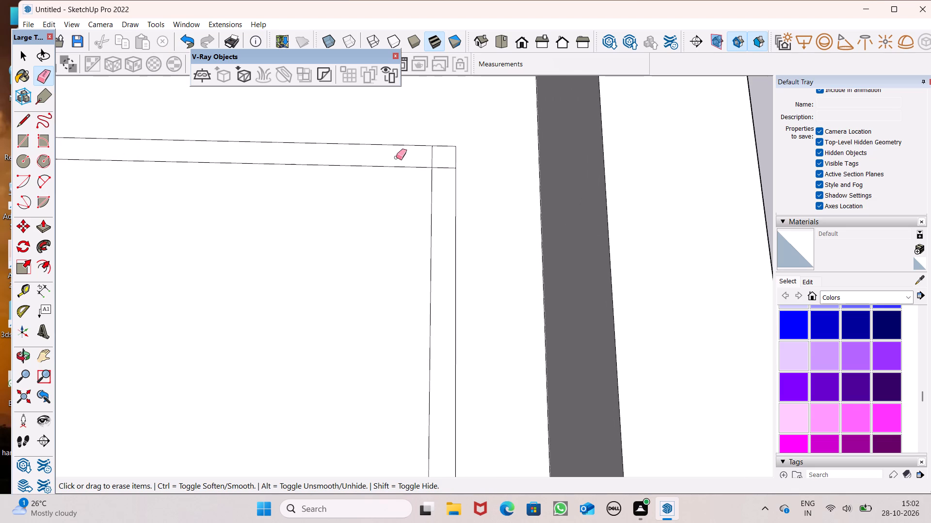
pyautogui.moveTo(431, 157); pyautogui.dragTo(446, 169)
pyautogui.scroll(-12, 457, 154)
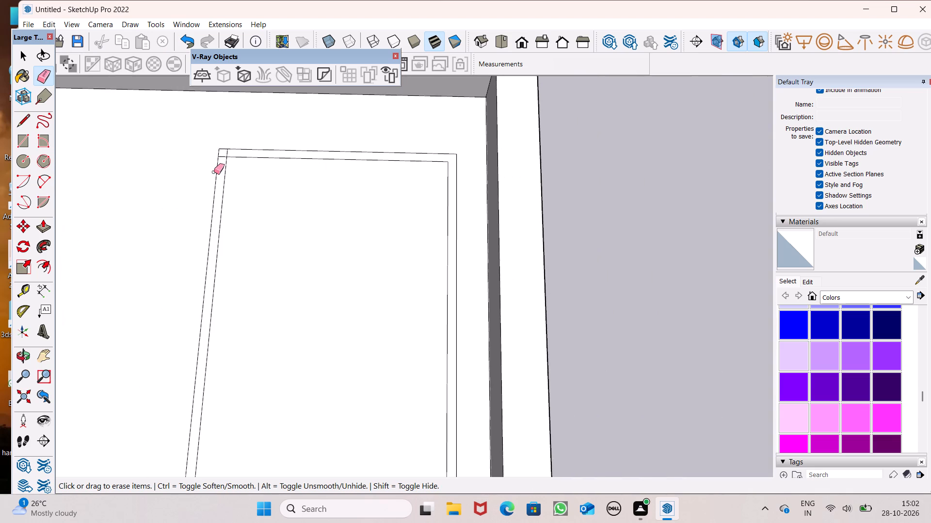
pyautogui.scroll(14, 212, 172)
pyautogui.scroll(2, 221, 126)
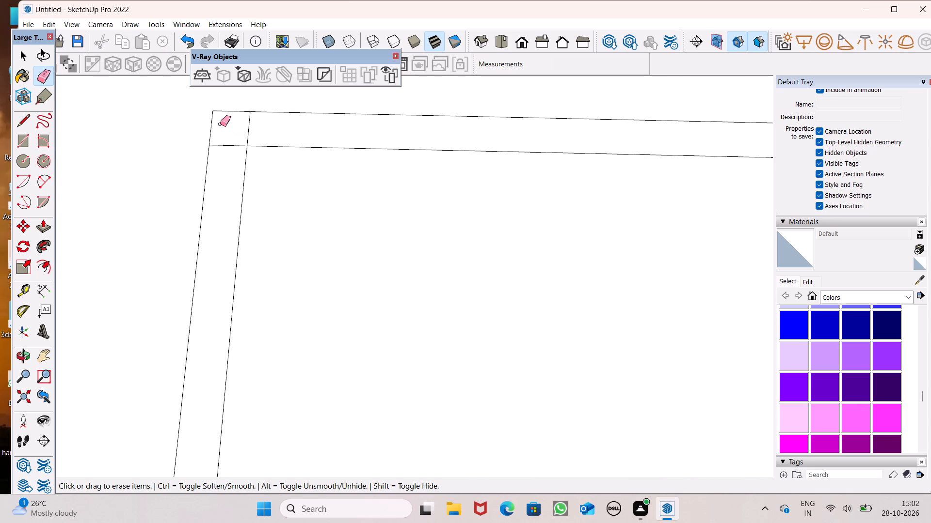
pyautogui.scroll(5, 220, 124)
pyautogui.click(239, 159)
pyautogui.moveTo(264, 140); pyautogui.dragTo(287, 137)
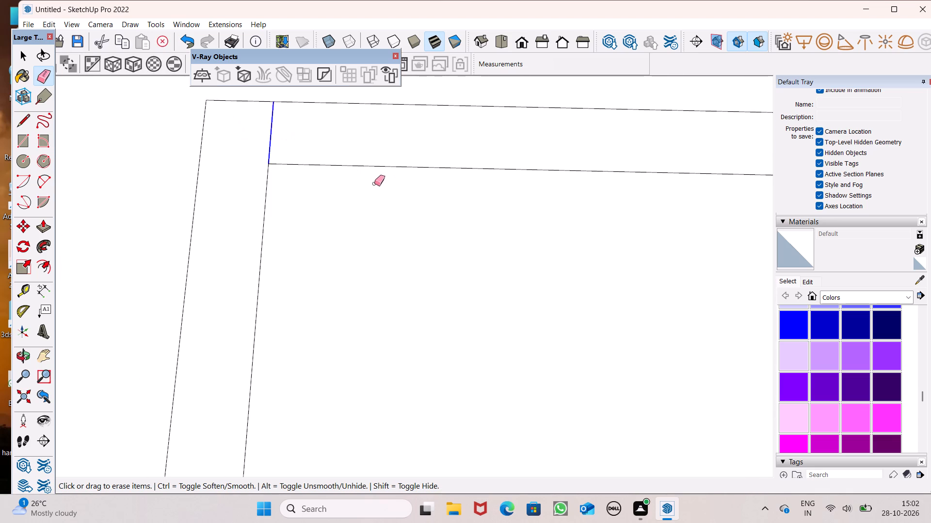
# Erase the overlapping edges inside the two front corners so the partition footprint forms one continuous ring.
pyautogui.scroll(-4, 375, 184)
pyautogui.scroll(-2, 568, 44)
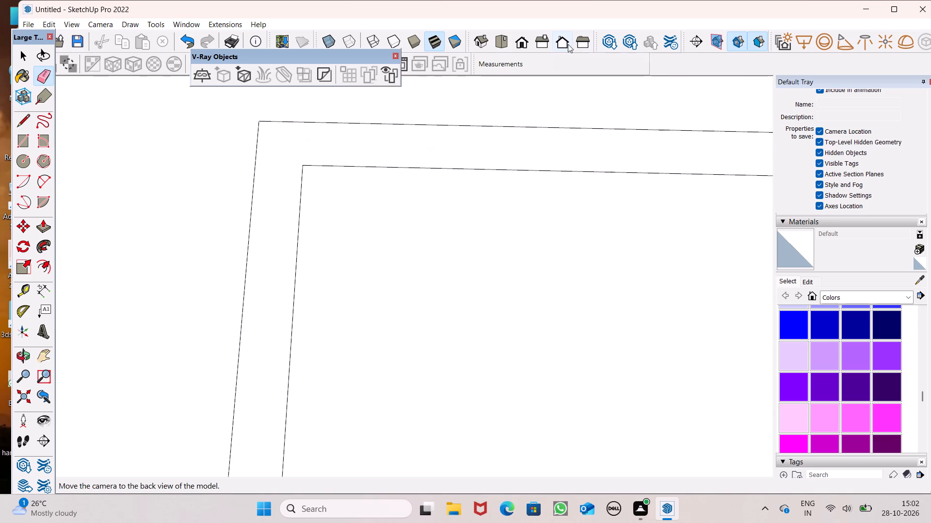
pyautogui.scroll(-5, 568, 44)
pyautogui.scroll(-5, 507, 211)
pyautogui.scroll(-6, 414, 162)
pyautogui.scroll(-12, 358, 165)
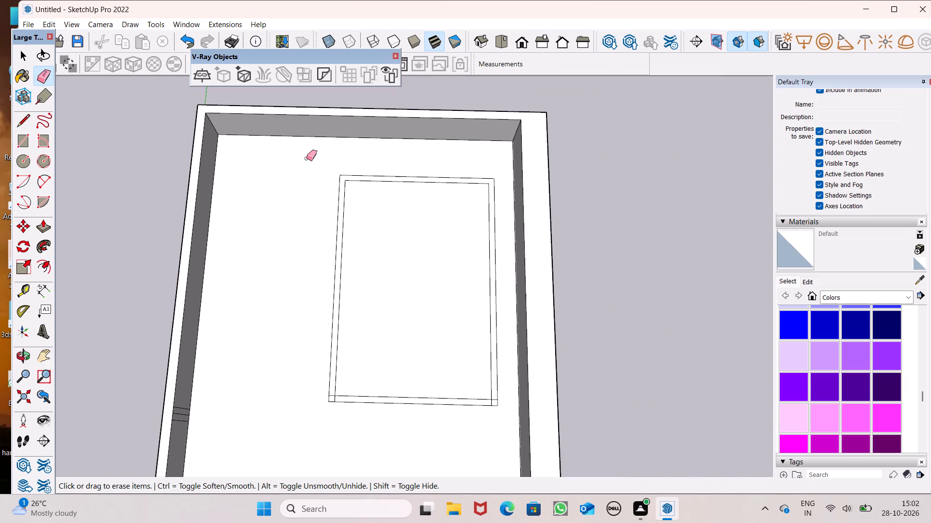
pyautogui.scroll(-2, 367, 110)
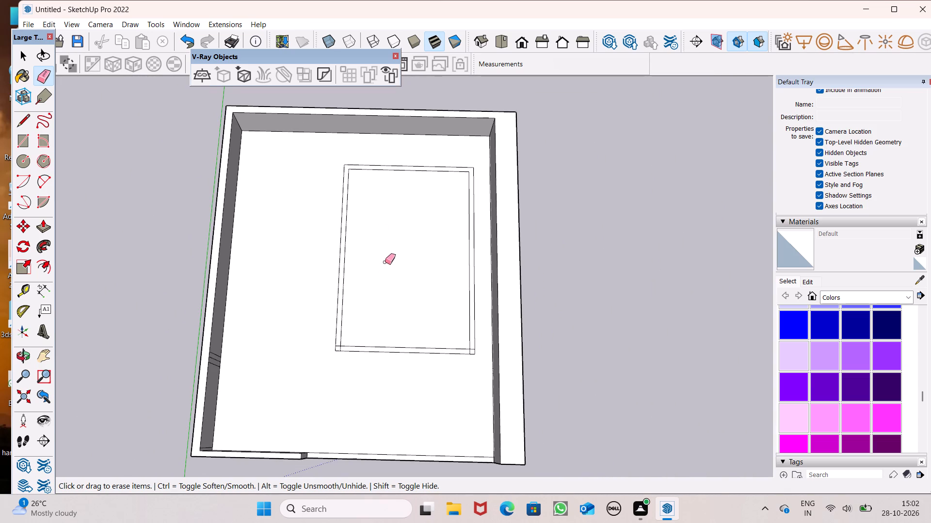
pyautogui.scroll(5, 268, 429)
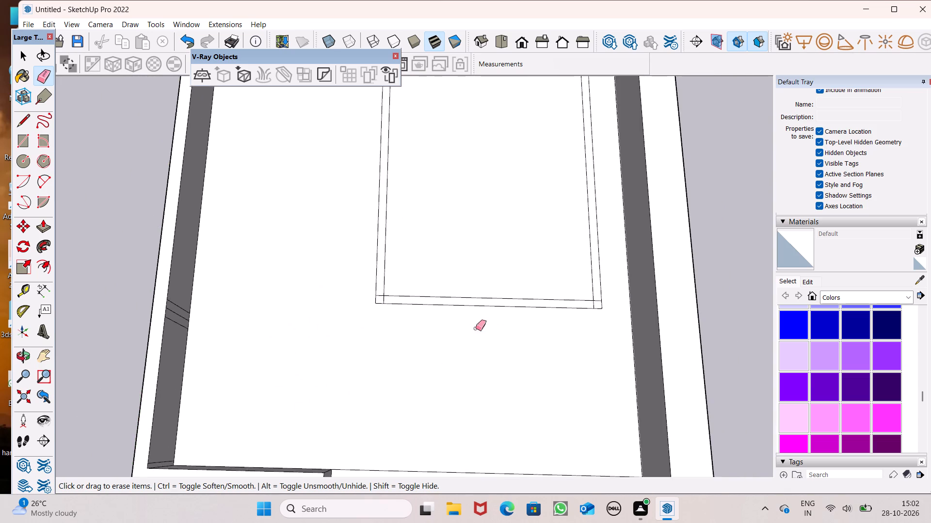
pyautogui.scroll(14, 587, 301)
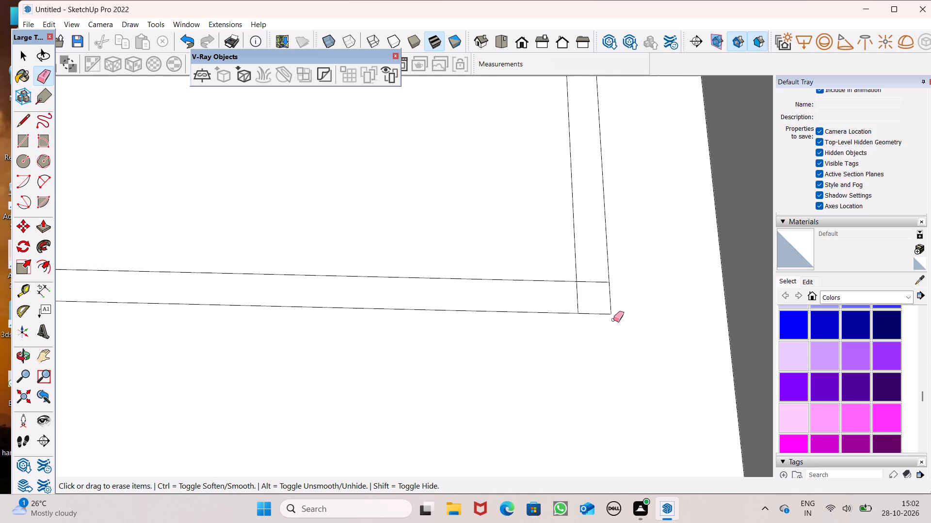
pyautogui.moveTo(594, 276); pyautogui.dragTo(575, 292)
pyautogui.scroll(-8, 510, 270)
pyautogui.scroll(-2, 470, 271)
pyautogui.scroll(6, 110, 261)
pyautogui.scroll(5, 256, 297)
pyautogui.moveTo(247, 238); pyautogui.dragTo(264, 260)
# Push/Pull the ring-shaped partition footprint up 10' from the top floor.
pyautogui.scroll(-15, 330, 368)
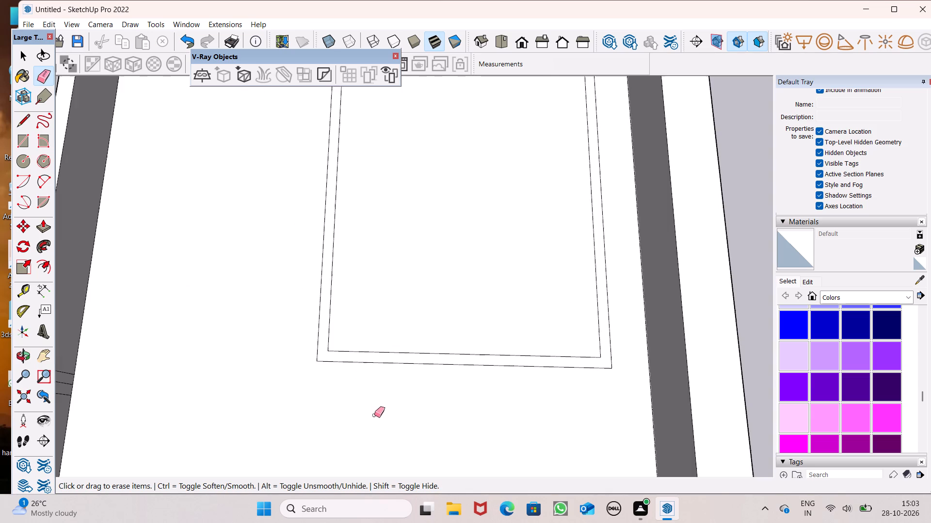
pyautogui.scroll(-3, 374, 381)
pyautogui.moveTo(427, 386); pyautogui.dragTo(432, 388, button='middle')
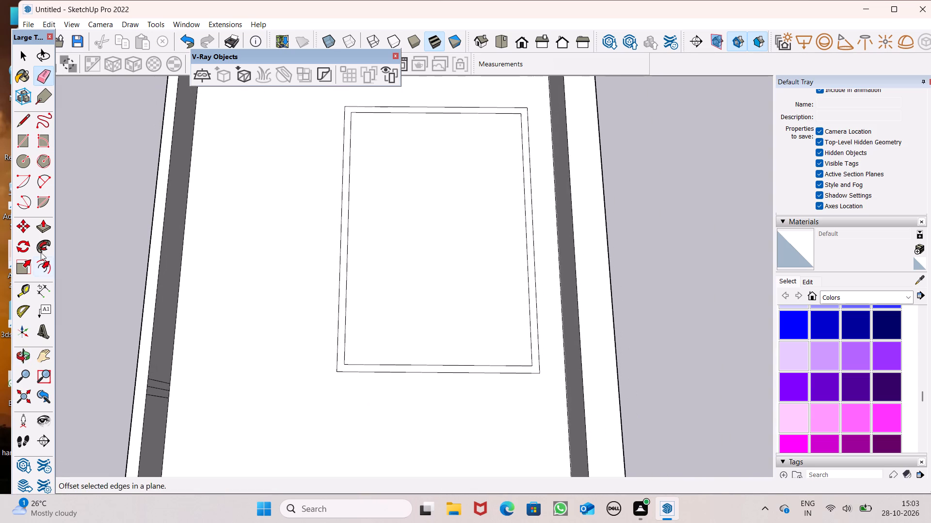
pyautogui.click(42, 232)
pyautogui.scroll(3, 310, 339)
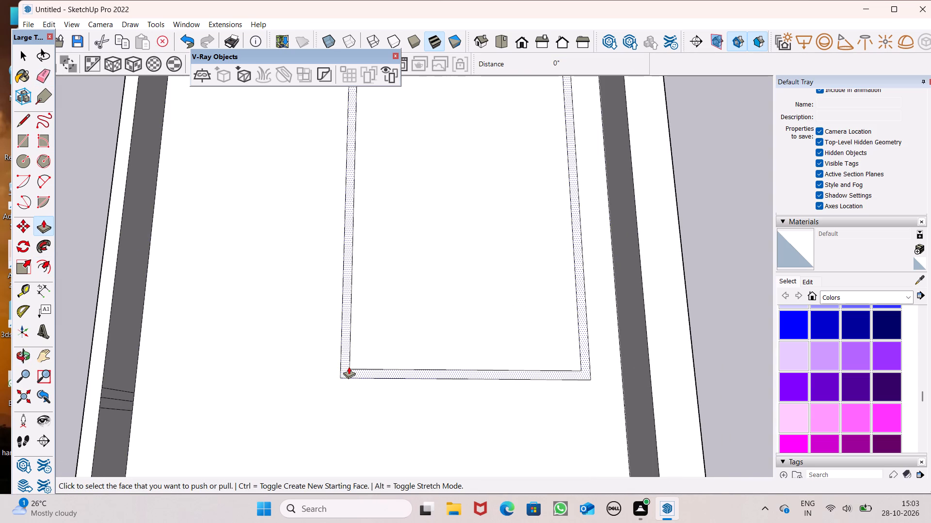
pyautogui.moveTo(346, 369); pyautogui.dragTo(247, 270)
pyautogui.write("10'")
pyautogui.moveTo(247, 270); pyautogui.dragTo(246, 270)
pyautogui.press('Return')
pyautogui.scroll(-6, 241, 275)
# Draw a line along the inner top edge of the room's rear wall to close the open top with a face.
pyautogui.moveTo(368, 365); pyautogui.dragTo(381, 181, button='middle')
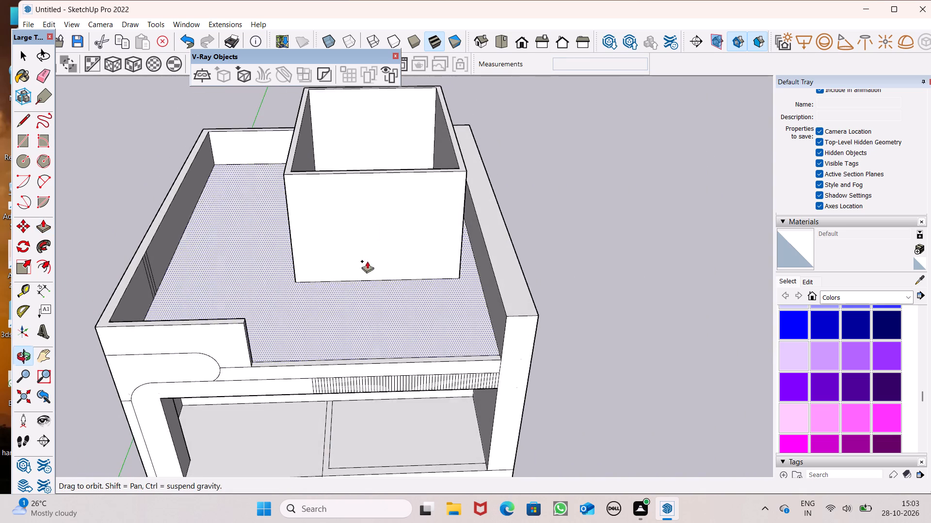
pyautogui.scroll(-4, 366, 271)
pyautogui.moveTo(398, 257); pyautogui.dragTo(415, 130, button='middle')
pyautogui.scroll(1, 414, 131)
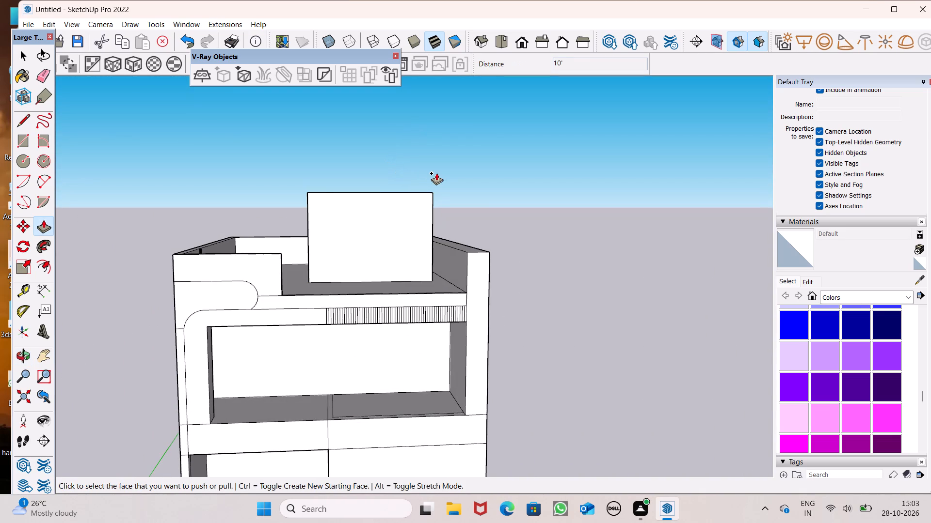
pyautogui.scroll(-1, 435, 174)
pyautogui.moveTo(512, 205); pyautogui.dragTo(491, 232, button='middle')
pyautogui.scroll(4, 417, 169)
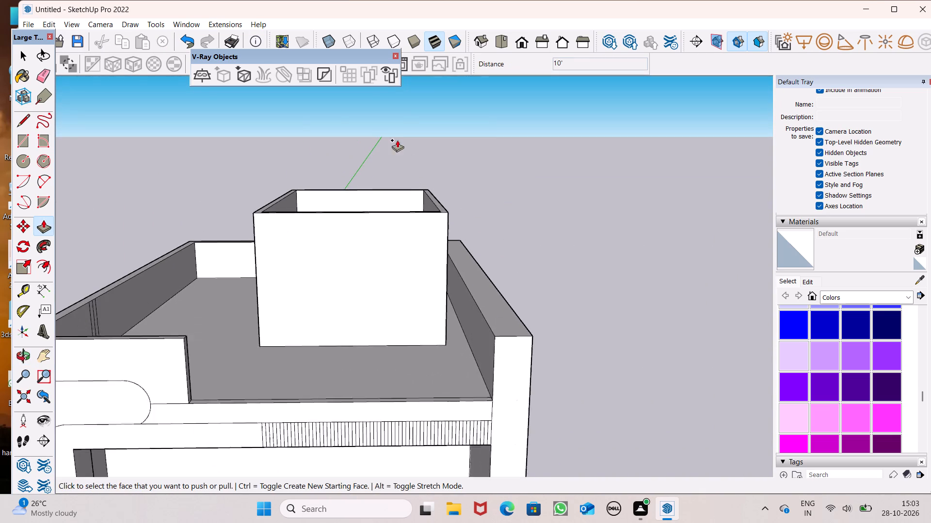
pyautogui.scroll(2, 397, 140)
pyautogui.click(25, 125)
pyautogui.scroll(-2, 296, 179)
pyautogui.moveTo(353, 189); pyautogui.dragTo(360, 221, button='middle')
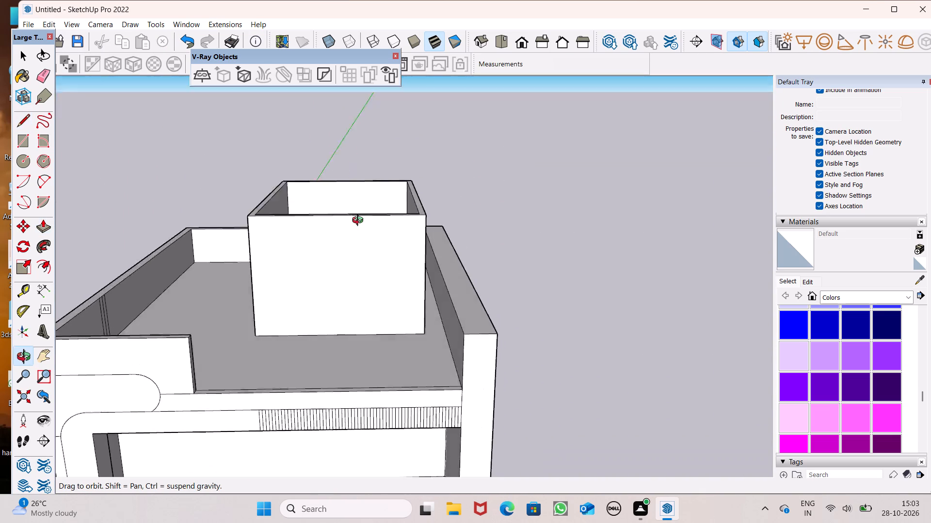
pyautogui.moveTo(360, 221); pyautogui.dragTo(379, 337, button='middle')
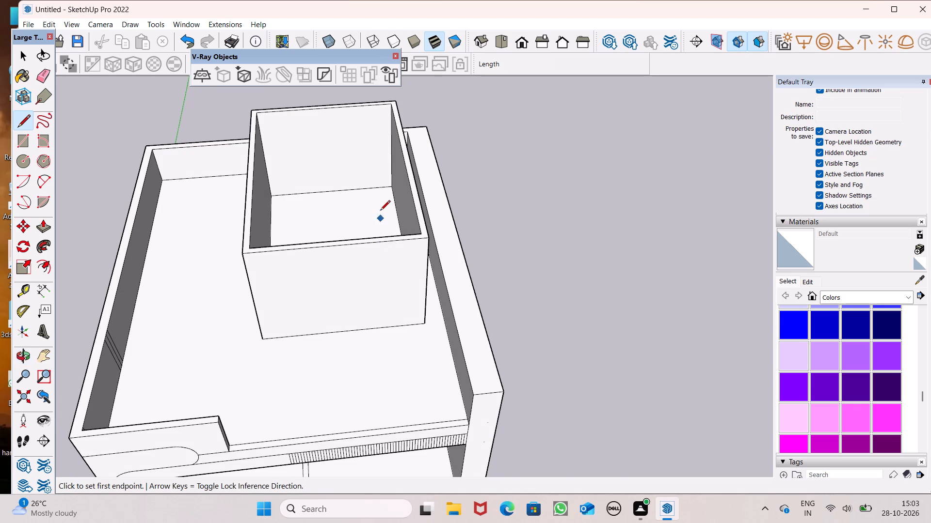
pyautogui.scroll(11, 258, 99)
pyautogui.click(257, 126)
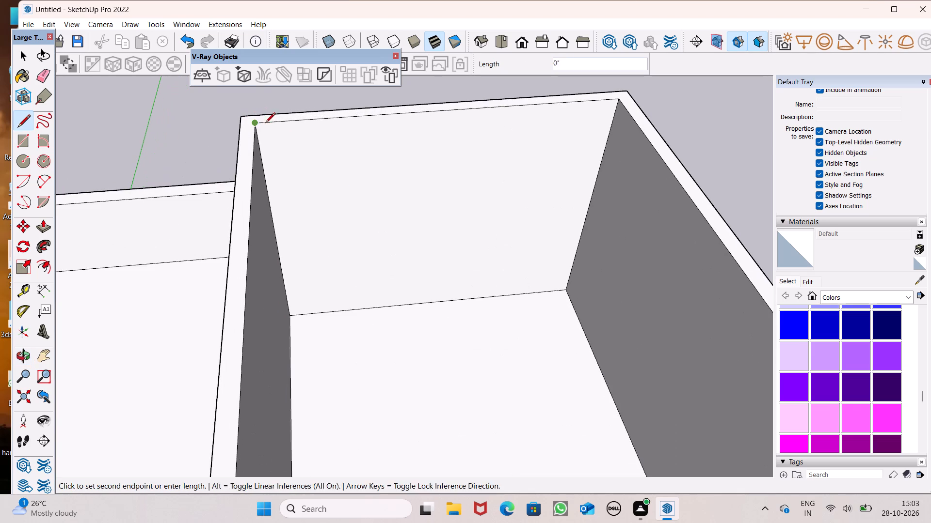
pyautogui.click(272, 121)
# Push/Pull the new inner top face of the room by 6".
pyautogui.click(43, 230)
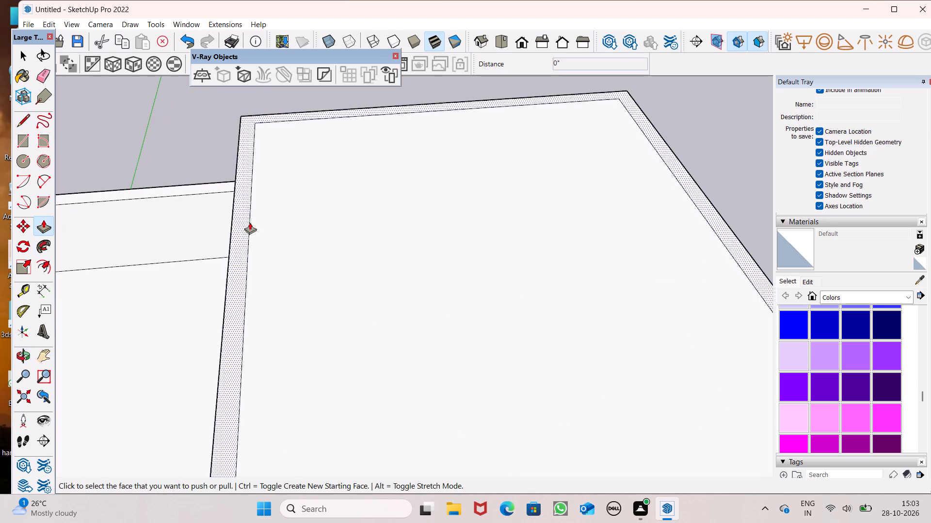
pyautogui.scroll(-5, 257, 223)
pyautogui.moveTo(359, 268); pyautogui.dragTo(359, 276)
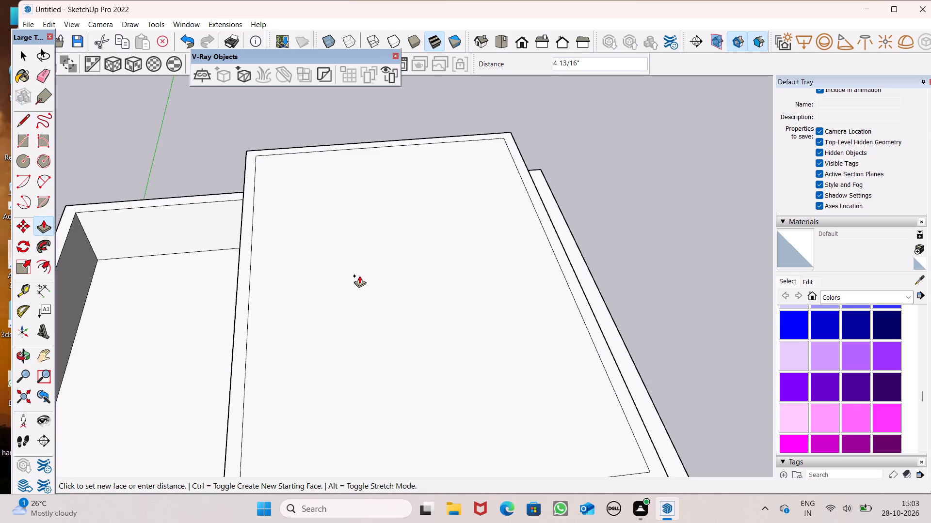
pyautogui.moveTo(359, 276); pyautogui.dragTo(359, 276)
pyautogui.write('6"')
pyautogui.press('Return')
pyautogui.press('space')
# Draw a window rectangle about 6' high by 4' 5 1/2" wide on the room's front wall.
pyautogui.scroll(-2, 353, 206)
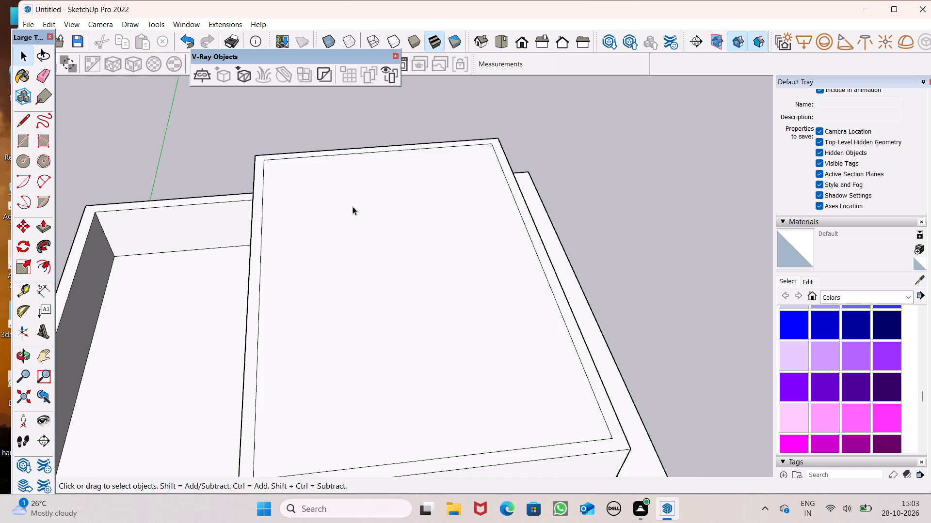
pyautogui.scroll(-2, 353, 206)
pyautogui.moveTo(389, 299); pyautogui.dragTo(346, 164, button='middle')
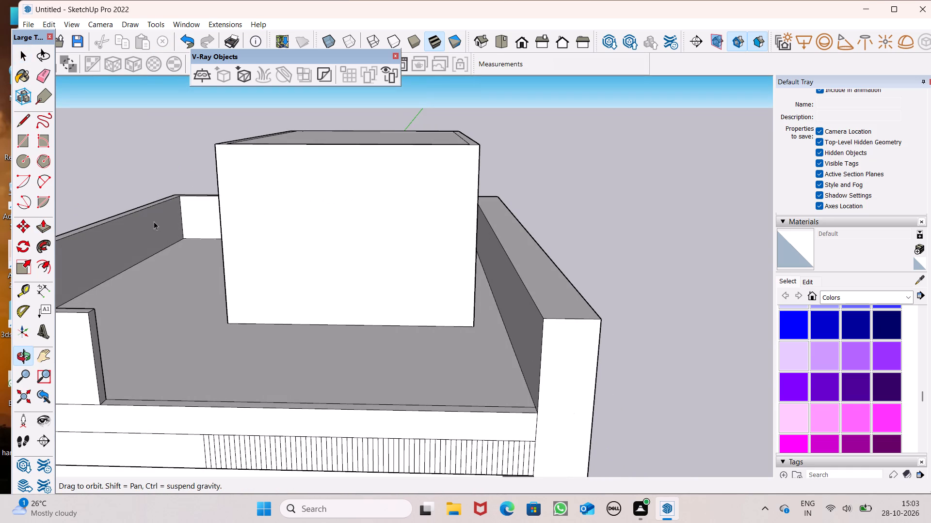
pyautogui.click(28, 149)
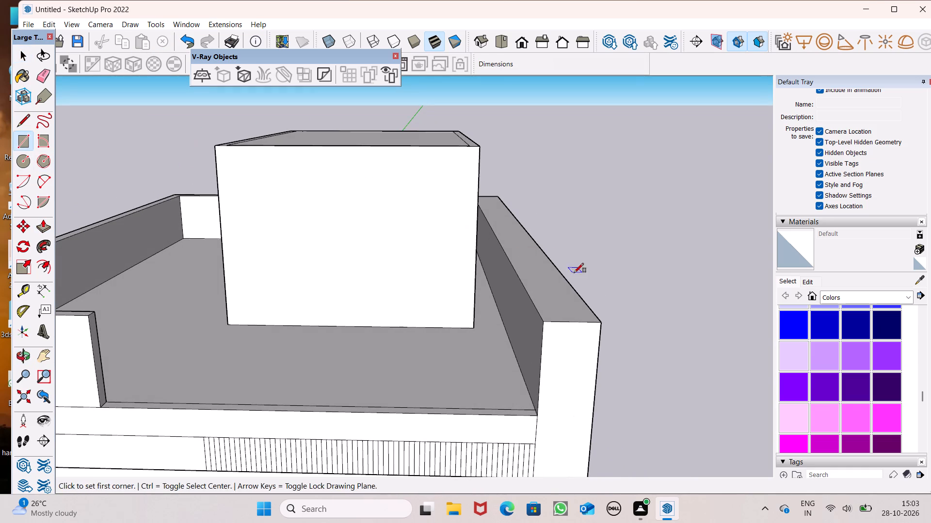
pyautogui.moveTo(578, 273); pyautogui.dragTo(593, 246, button='middle')
pyautogui.scroll(2, 305, 179)
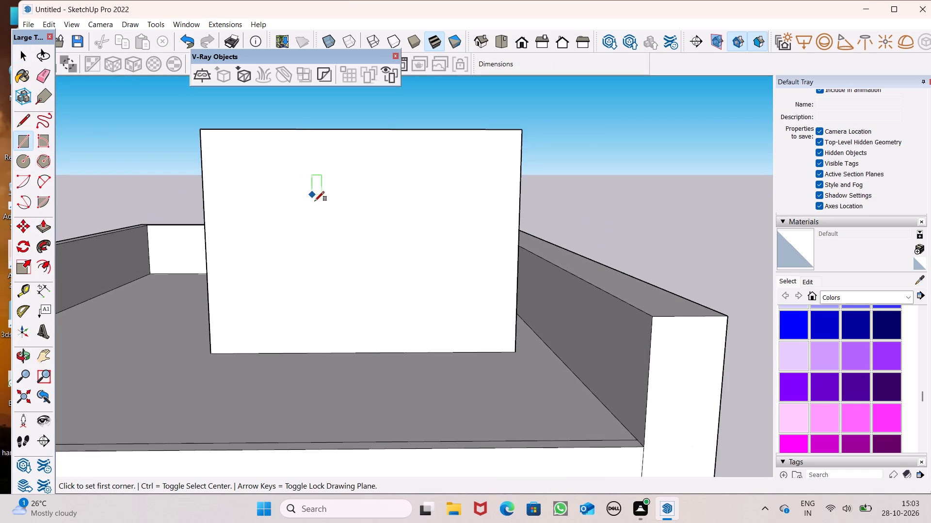
pyautogui.scroll(2, 317, 211)
pyautogui.moveTo(317, 212); pyautogui.dragTo(323, 209, button='middle')
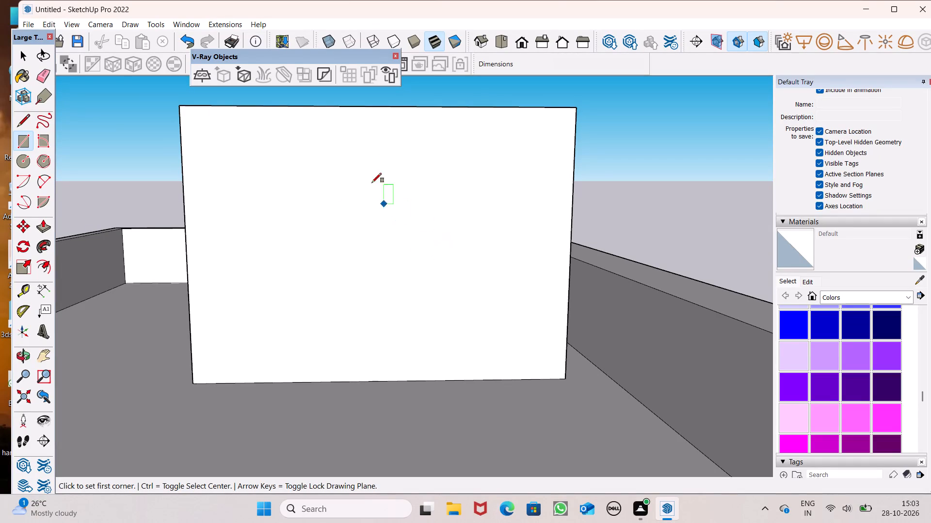
pyautogui.moveTo(445, 221); pyautogui.dragTo(444, 211, button='middle')
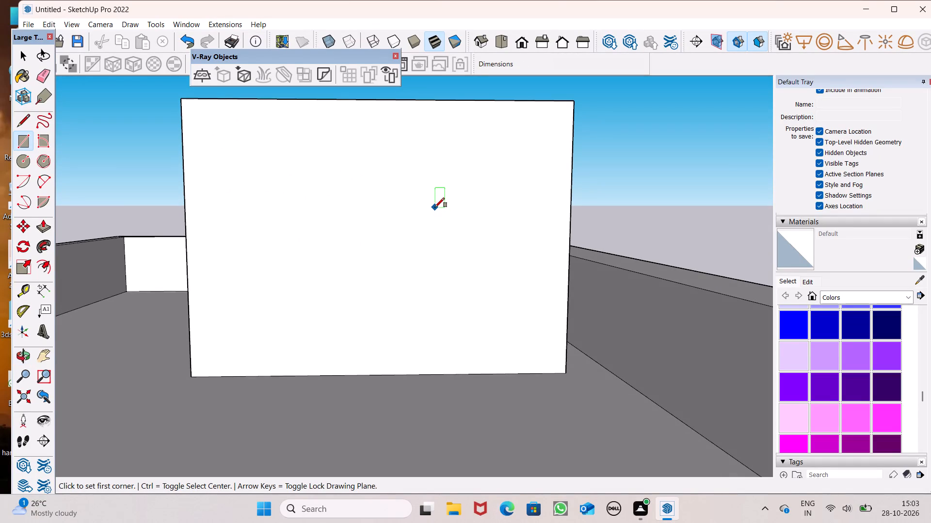
pyautogui.click(316, 129)
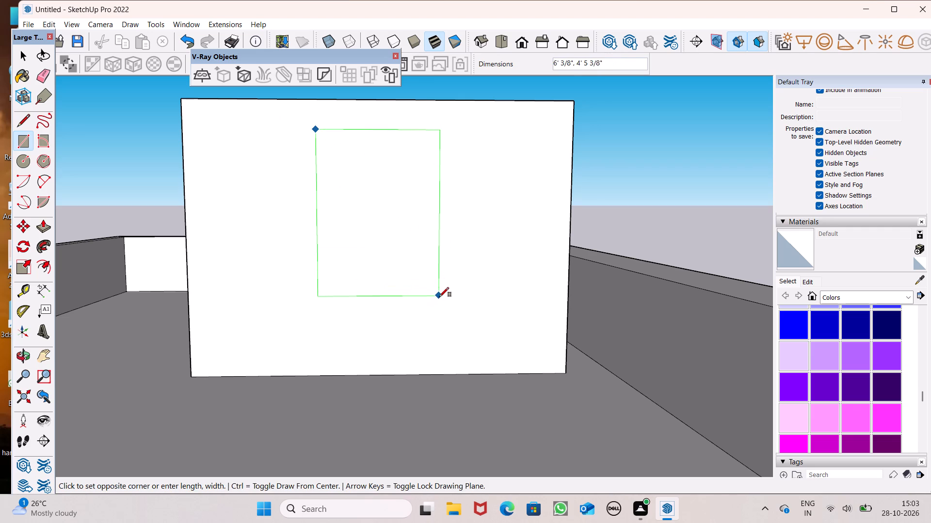
pyautogui.click(440, 297)
# Shift the window rectangle slightly sideways on the room's front wall.
pyautogui.press('space')
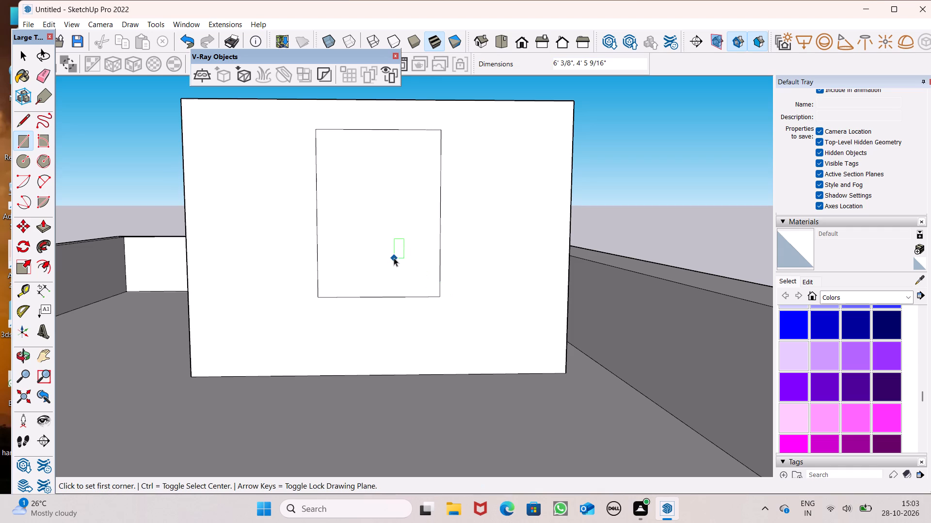
pyautogui.doubleClick(394, 258)
pyautogui.press('m')
pyautogui.press('Return')
pyautogui.click(394, 258)
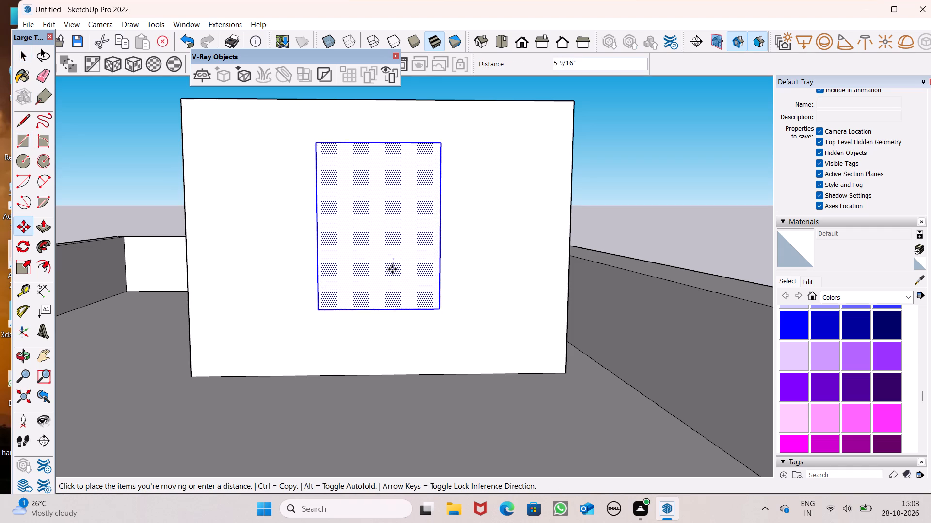
pyautogui.press('space')
pyautogui.click(638, 214)
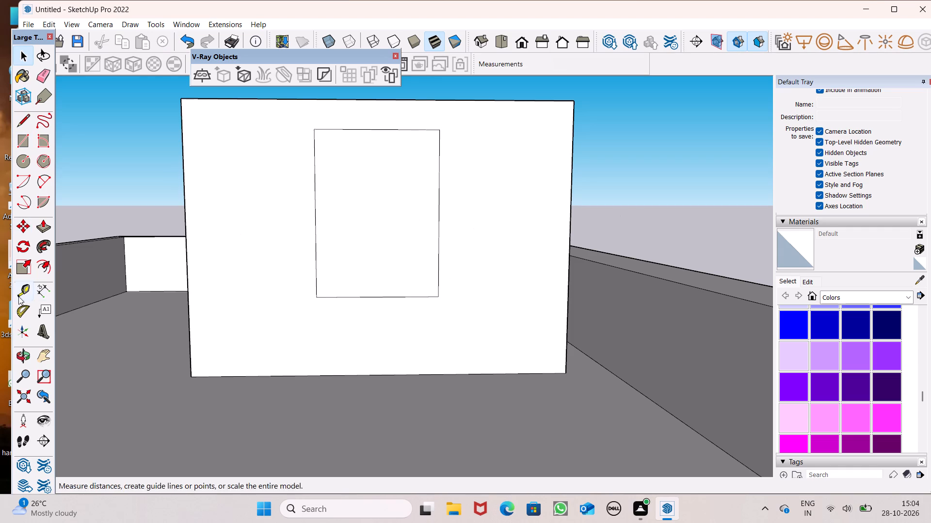
# Push/Pull the window rectangle 6" through the front wall to cut the opening.
pyautogui.click(38, 227)
pyautogui.moveTo(355, 291); pyautogui.dragTo(372, 278)
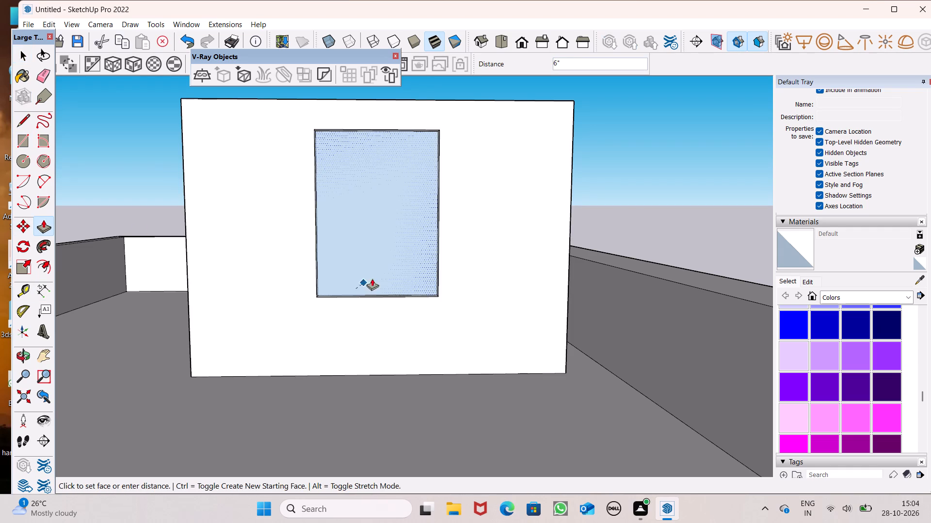
pyautogui.moveTo(372, 278); pyautogui.dragTo(402, 251)
# Place a guide 4" inward from the outer edge of the top floor's low front ledge.
pyautogui.scroll(-6, 378, 200)
pyautogui.moveTo(389, 233); pyautogui.dragTo(362, 311, button='middle')
pyautogui.scroll(-2, 703, 317)
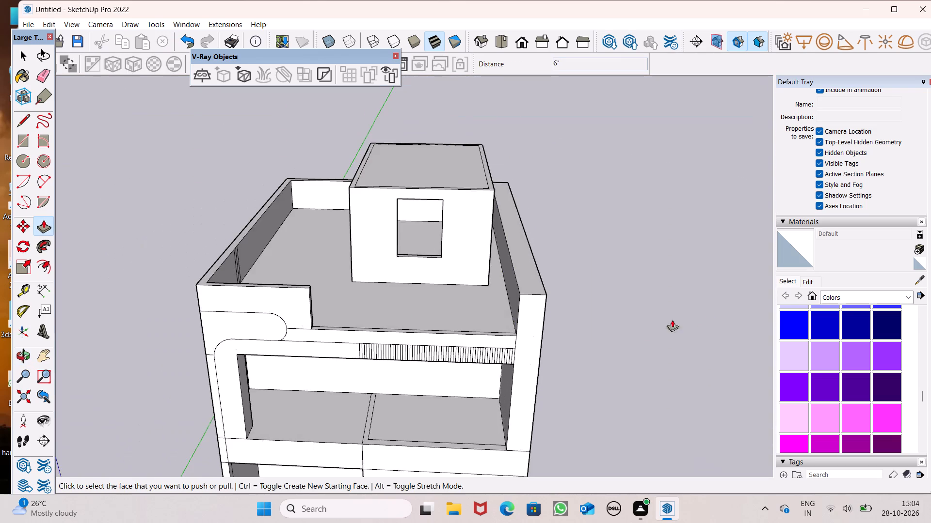
pyautogui.moveTo(650, 331); pyautogui.dragTo(687, 246, button='middle')
pyautogui.scroll(1, 644, 284)
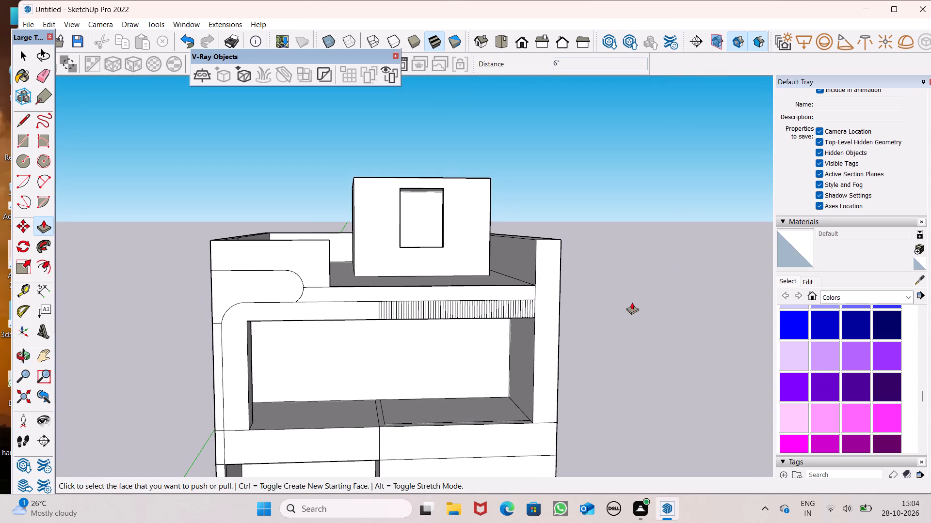
pyautogui.moveTo(531, 281); pyautogui.dragTo(435, 412, button='middle')
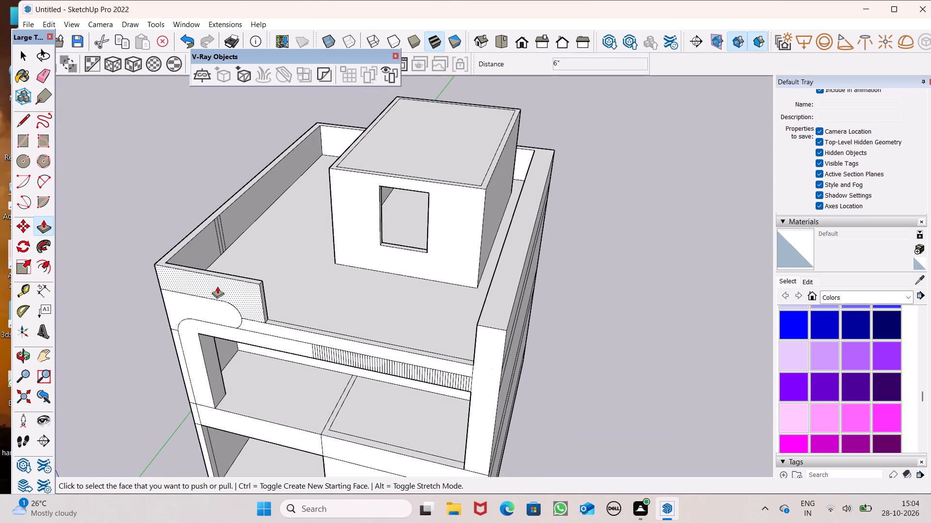
pyautogui.scroll(2, 217, 286)
pyautogui.moveTo(286, 303); pyautogui.dragTo(266, 305, button='middle')
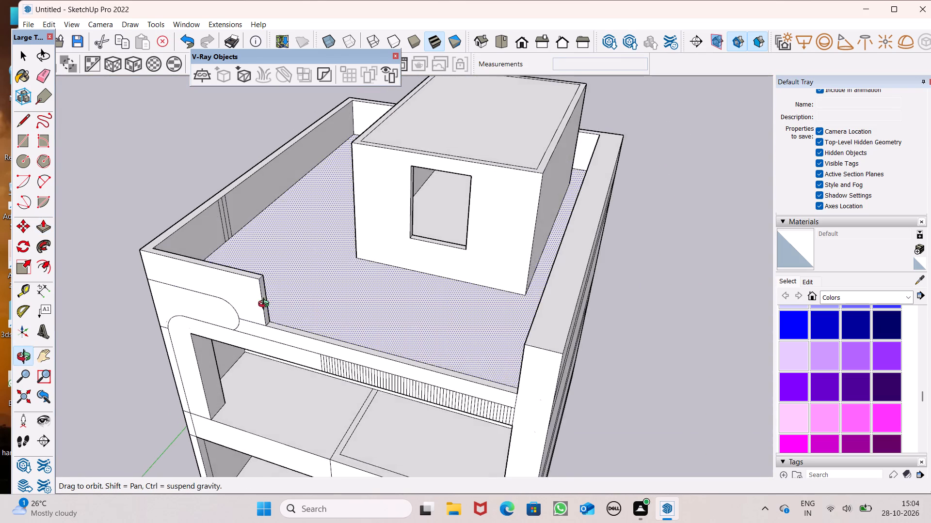
pyautogui.moveTo(266, 305); pyautogui.dragTo(237, 334, button='middle')
pyautogui.scroll(1, 273, 310)
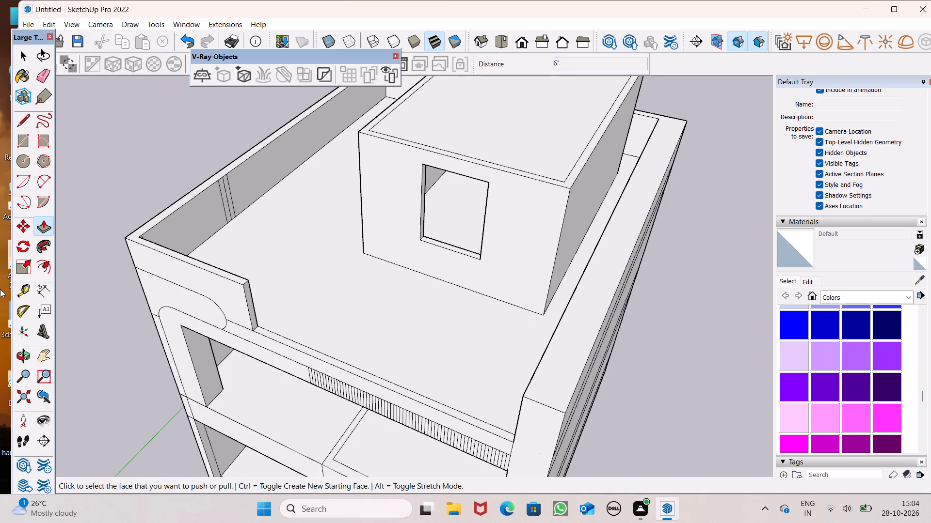
pyautogui.click(22, 294)
pyautogui.scroll(2, 257, 343)
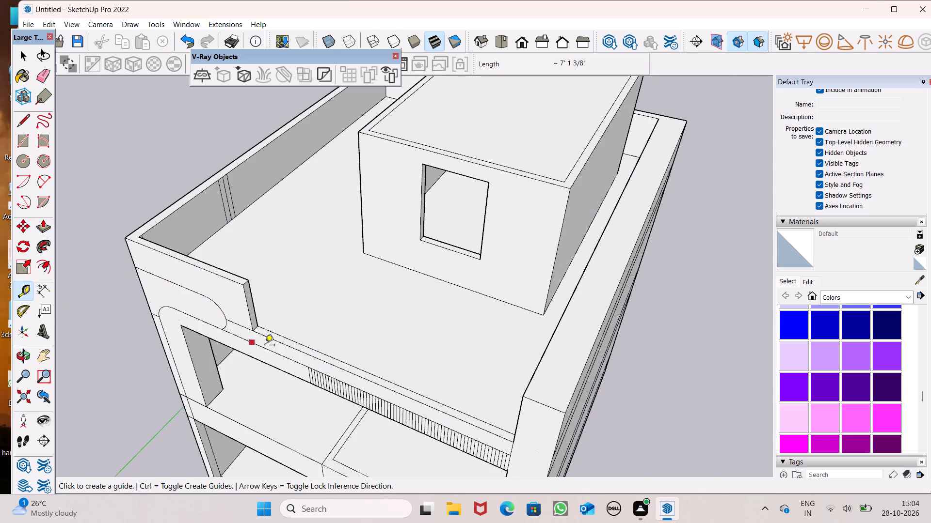
pyautogui.scroll(9, 265, 346)
pyautogui.click(275, 330)
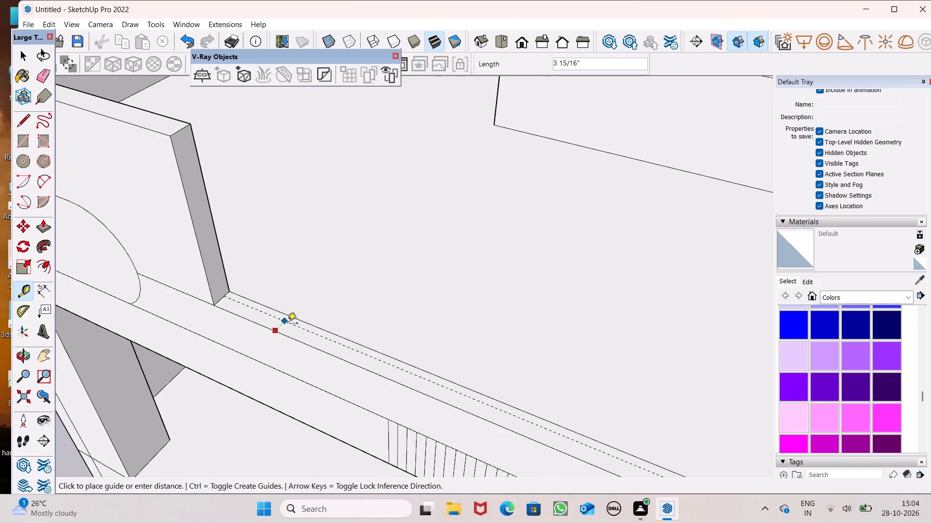
pyautogui.press('4')
pyautogui.hotkey('shift', '"')
pyautogui.press('Return')
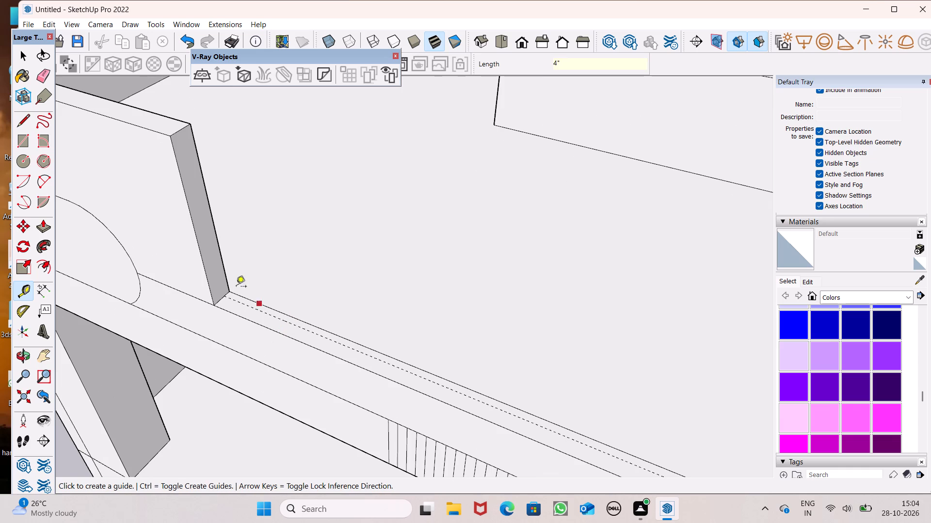
pyautogui.press('space')
# Draw a line about 17' 11" long along the ledge guide, from the front parapet's end to the opposite side wall.
pyautogui.click(30, 115)
pyautogui.scroll(-2, 145, 215)
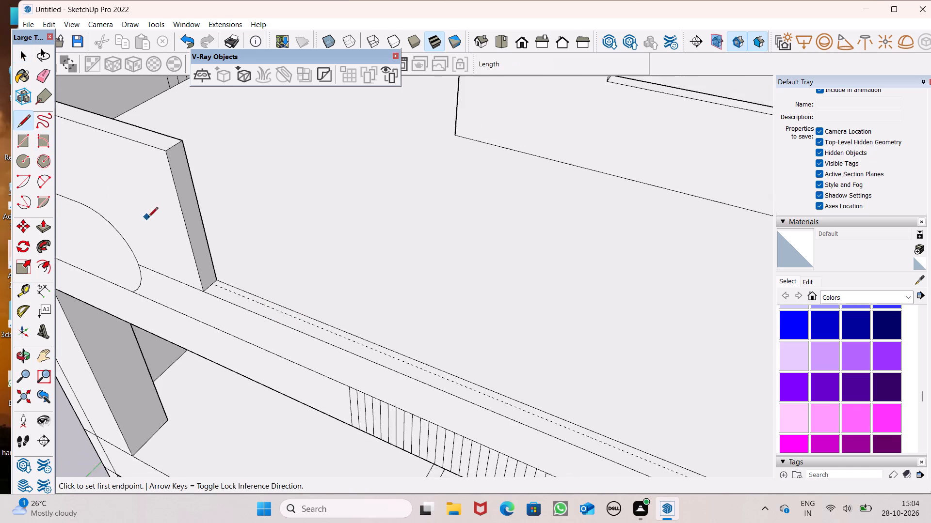
pyautogui.scroll(-1, 148, 218)
pyautogui.moveTo(223, 294); pyautogui.dragTo(290, 366, button='middle')
pyautogui.scroll(4, 272, 367)
pyautogui.click(228, 356)
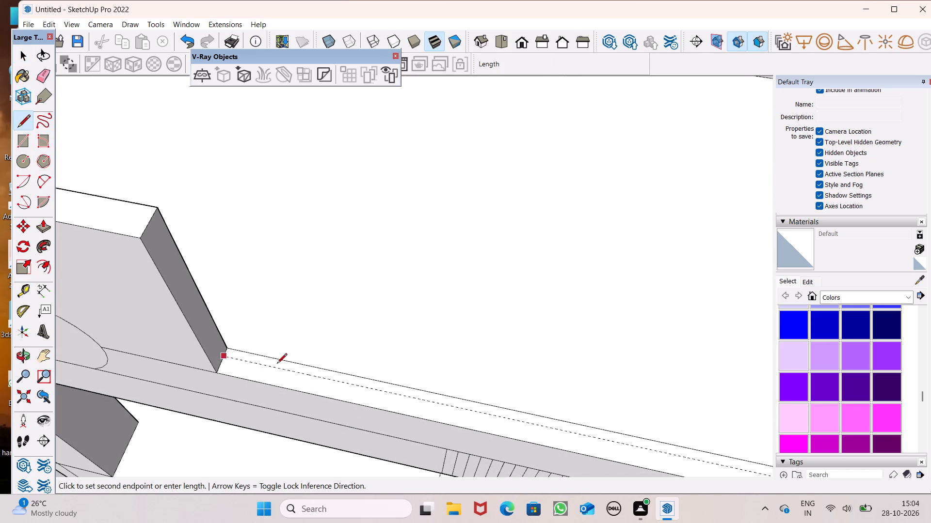
pyautogui.scroll(-13, 339, 373)
pyautogui.scroll(4, 600, 455)
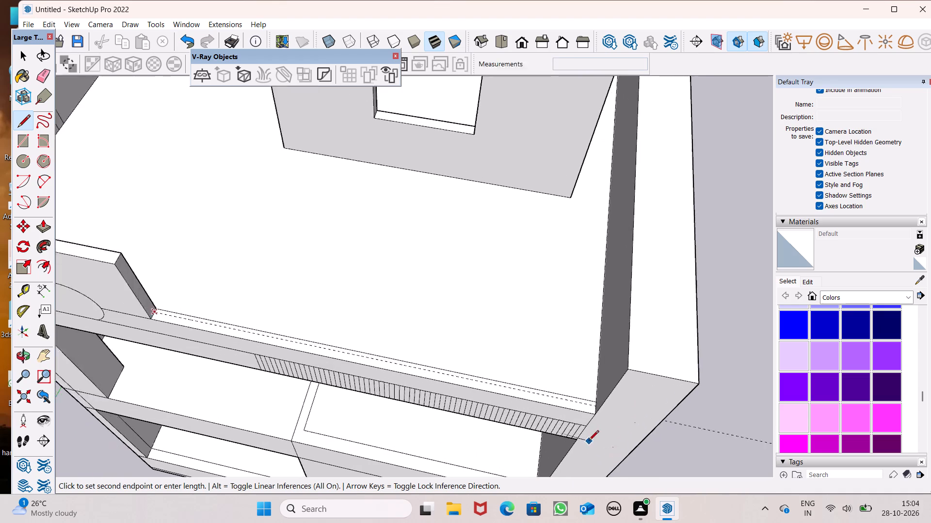
pyautogui.scroll(3, 589, 441)
pyautogui.scroll(9, 582, 383)
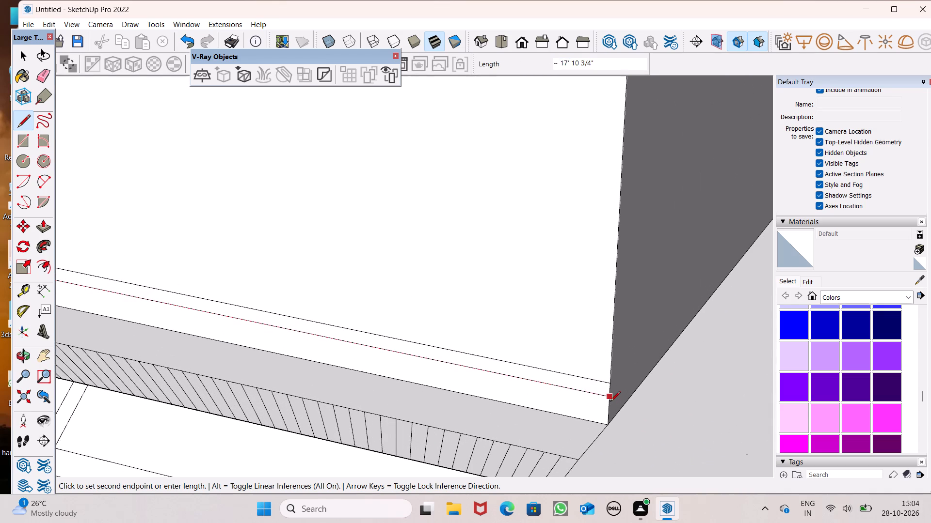
pyautogui.click(610, 402)
# Erase the guide running along the front ledge.
pyautogui.scroll(-11, 556, 306)
pyautogui.scroll(-5, 491, 305)
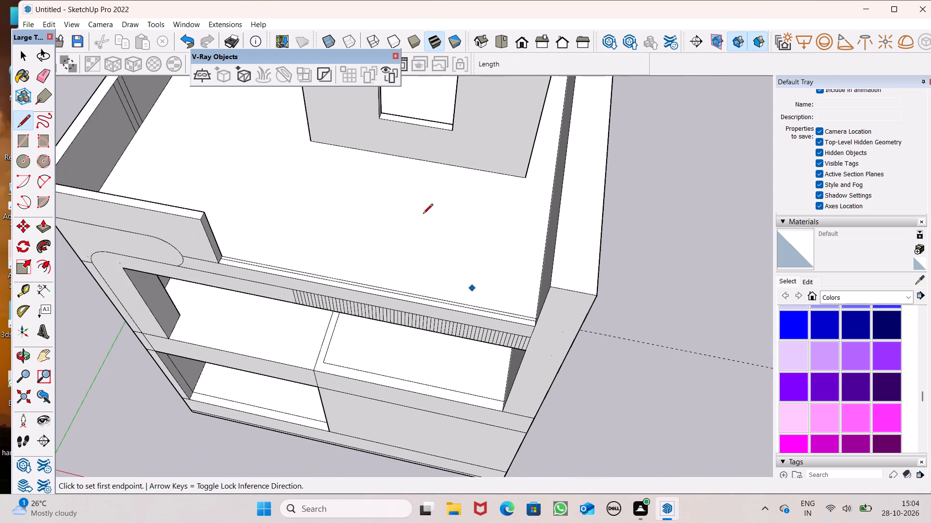
pyautogui.click(39, 77)
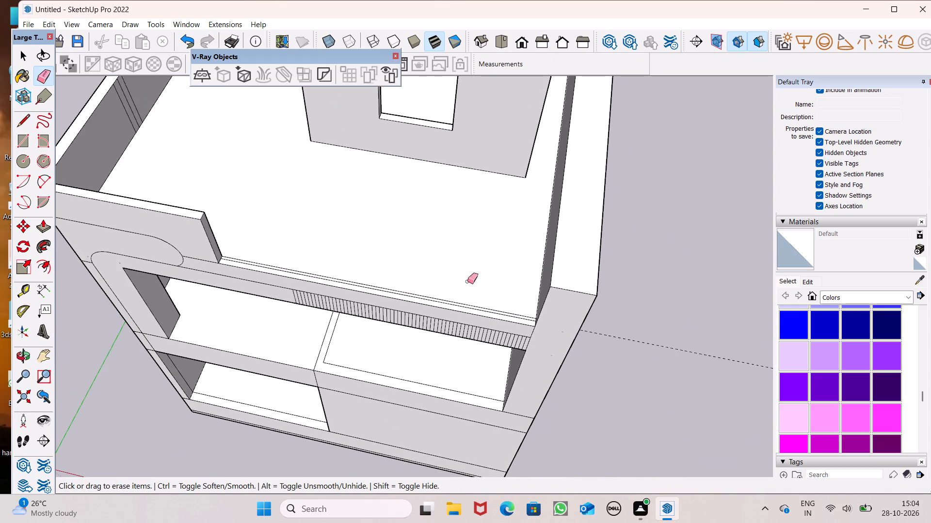
pyautogui.moveTo(633, 347); pyautogui.dragTo(644, 301)
# Push/Pull the inner strip of the top floor's low front ledge up 3' to form a front wall.
pyautogui.scroll(-1, 600, 313)
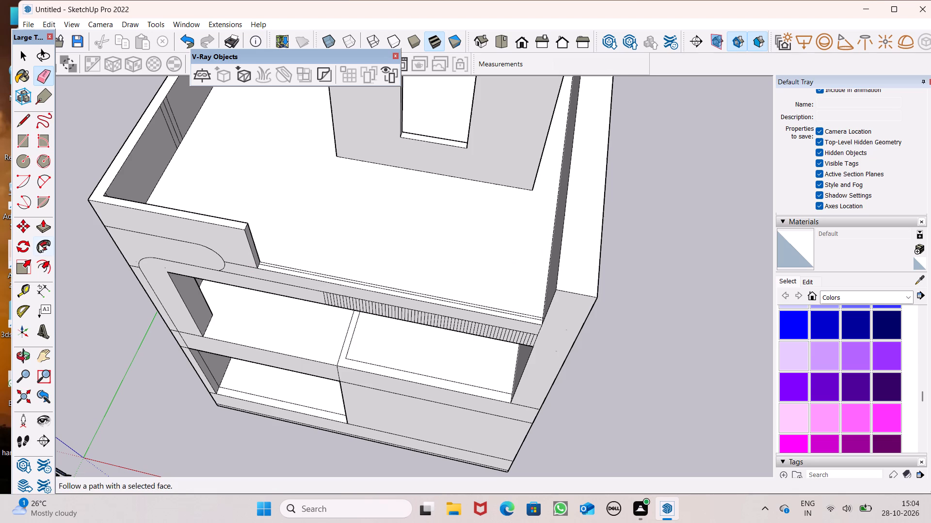
pyautogui.click(41, 223)
pyautogui.scroll(6, 213, 237)
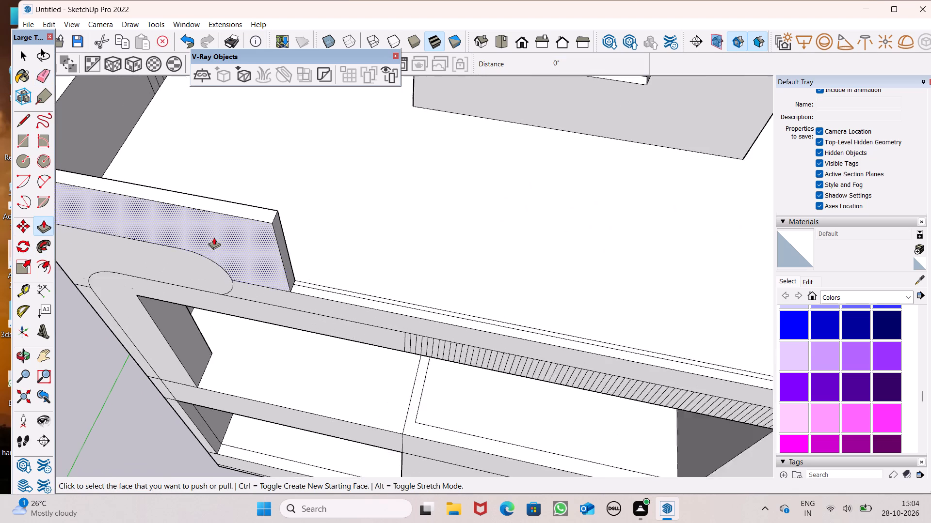
pyautogui.scroll(1, 214, 237)
pyautogui.scroll(5, 346, 229)
pyautogui.moveTo(288, 332); pyautogui.dragTo(289, 325)
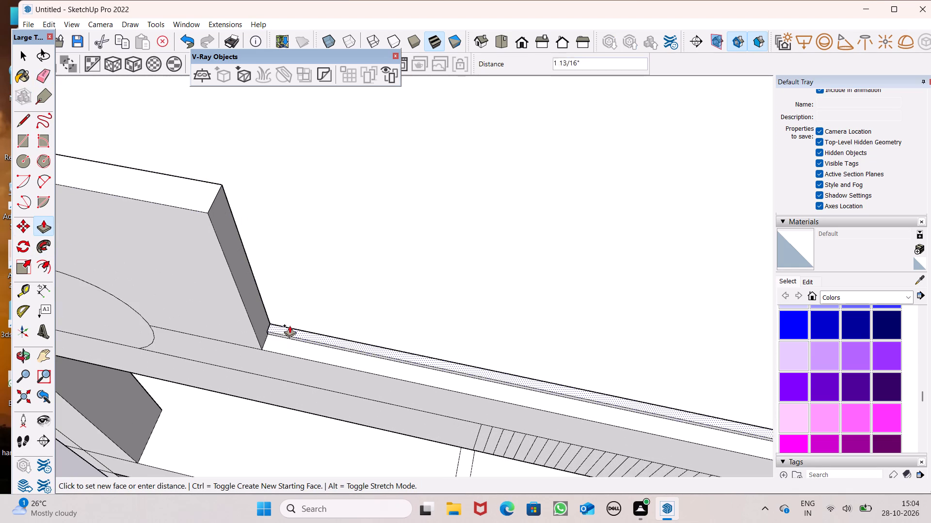
pyautogui.moveTo(289, 325); pyautogui.dragTo(270, 262)
pyautogui.write("3'")
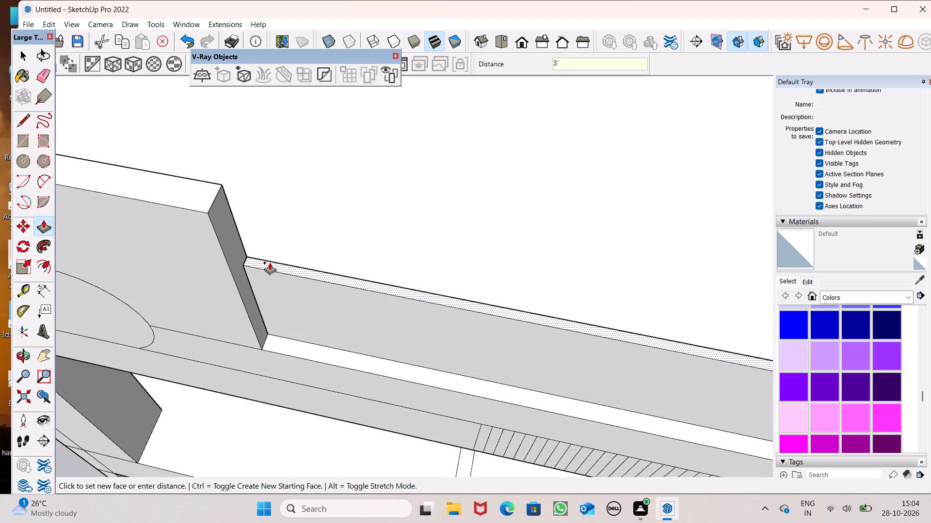
pyautogui.moveTo(270, 262); pyautogui.dragTo(267, 264)
pyautogui.press('Return')
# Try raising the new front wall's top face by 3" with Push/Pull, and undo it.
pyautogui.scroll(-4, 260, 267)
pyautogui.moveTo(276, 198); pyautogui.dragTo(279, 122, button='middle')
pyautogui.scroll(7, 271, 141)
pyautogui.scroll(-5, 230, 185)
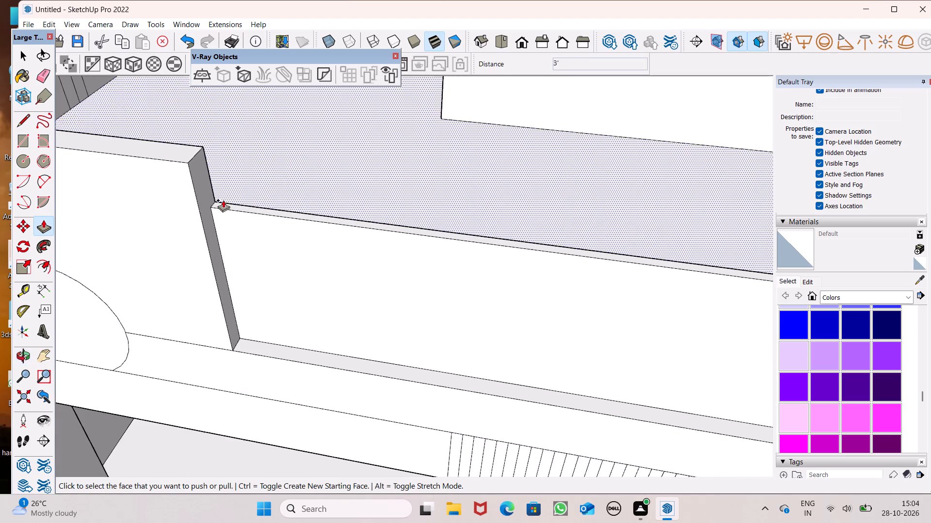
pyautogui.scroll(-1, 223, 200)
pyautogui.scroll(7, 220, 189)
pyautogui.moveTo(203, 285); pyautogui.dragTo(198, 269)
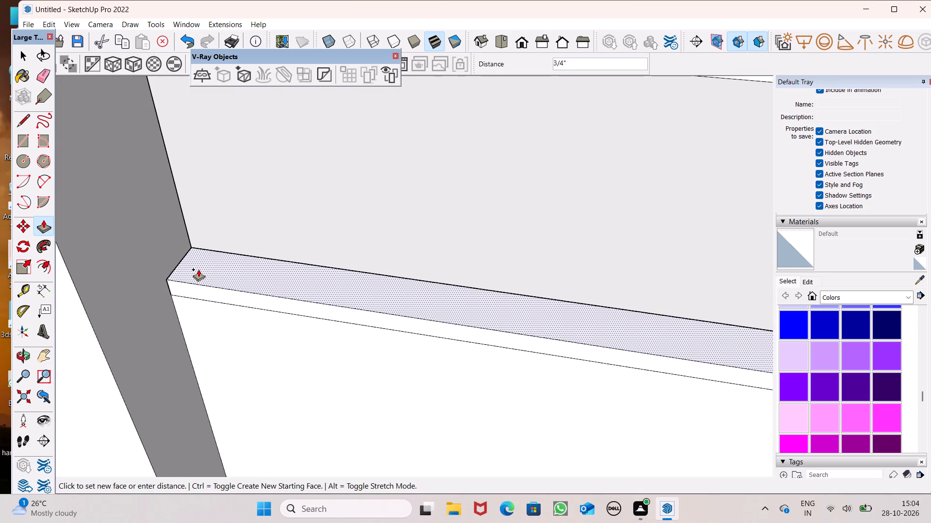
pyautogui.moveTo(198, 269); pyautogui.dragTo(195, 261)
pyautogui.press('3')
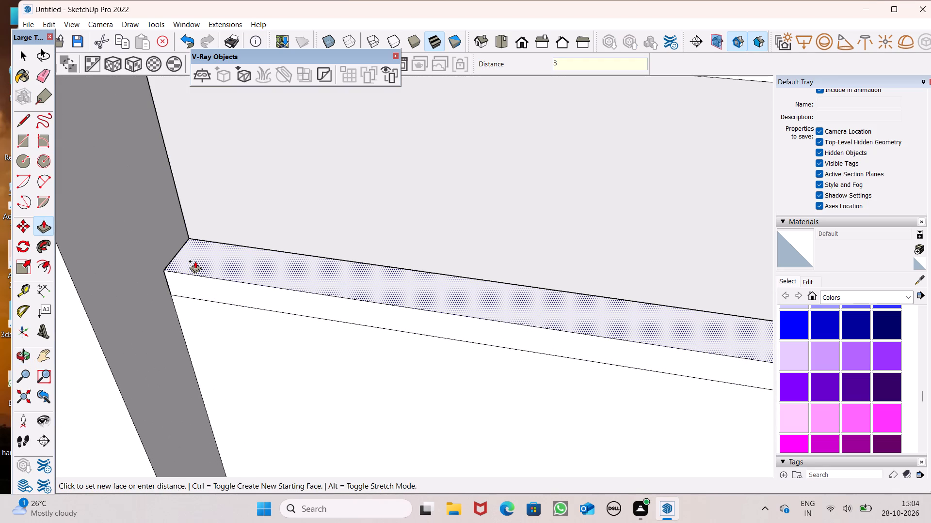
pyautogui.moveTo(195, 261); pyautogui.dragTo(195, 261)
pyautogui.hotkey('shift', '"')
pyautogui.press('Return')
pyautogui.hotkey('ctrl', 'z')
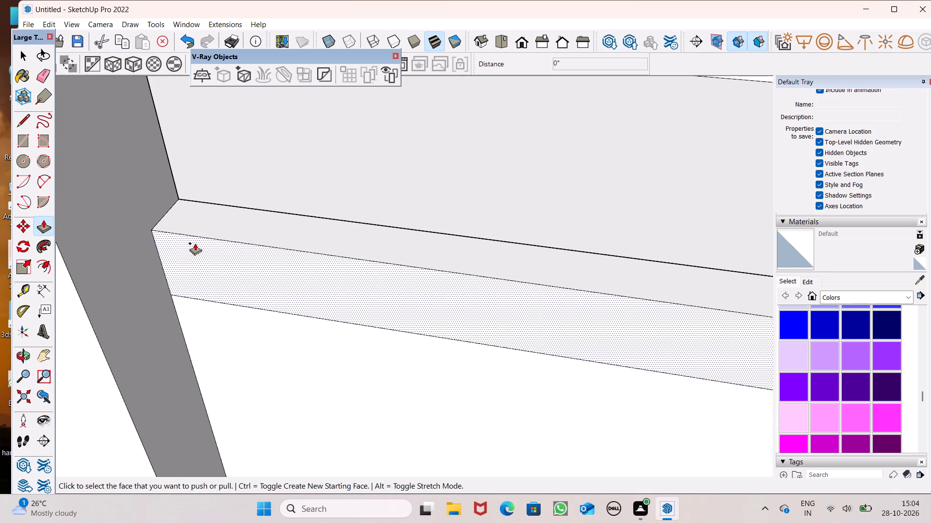
# Push/Pull the new front wall's top face up 2" to add a thin band along its top.
pyautogui.moveTo(197, 284); pyautogui.dragTo(195, 247)
pyautogui.press('2')
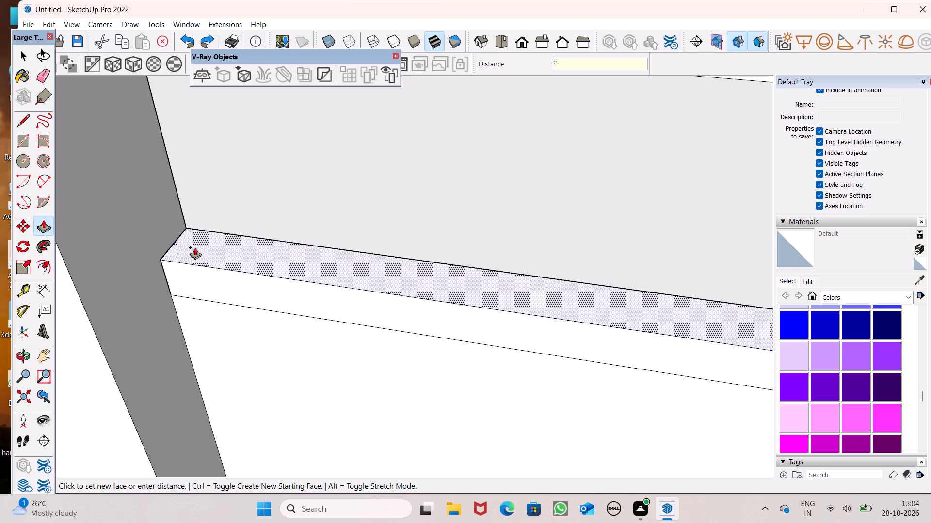
pyautogui.moveTo(195, 247); pyautogui.dragTo(195, 246)
pyautogui.hotkey('shift', '"')
pyautogui.press('Return')
pyautogui.press('space')
pyautogui.scroll(-2, 196, 235)
pyautogui.scroll(1, 196, 235)
pyautogui.scroll(-3, 196, 235)
pyautogui.press('space')
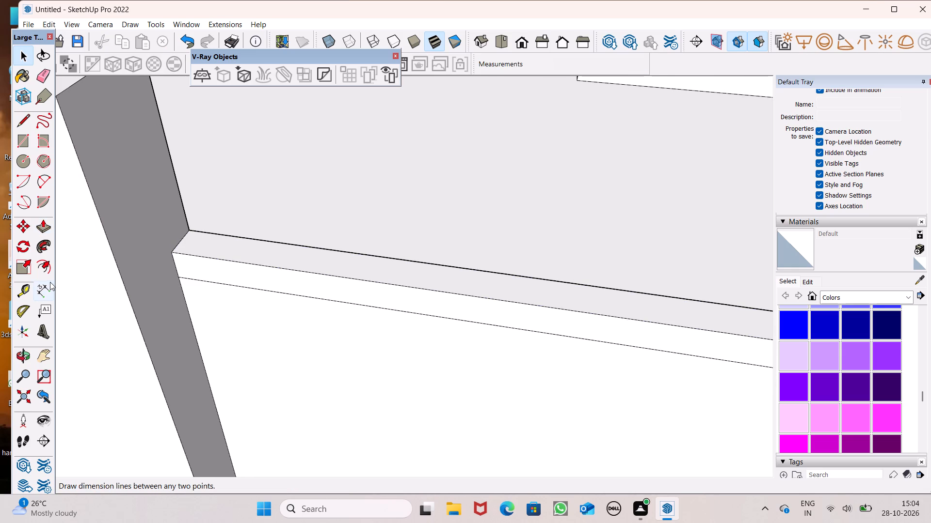
# Measure the height of the thin top band at the wall's end beside the front parapet.
pyautogui.click(50, 287)
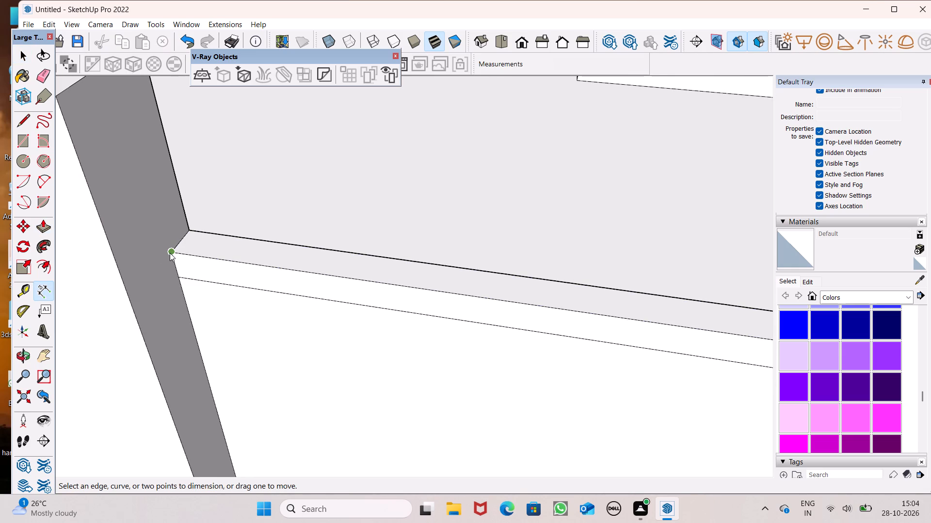
pyautogui.click(170, 253)
pyautogui.scroll(6, 185, 278)
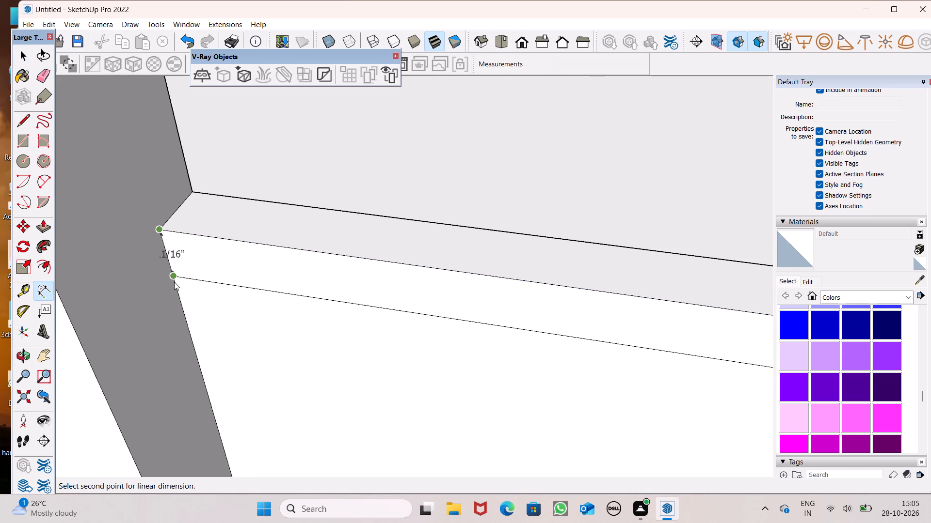
pyautogui.moveTo(174, 282); pyautogui.dragTo(241, 192, button='middle')
pyautogui.scroll(1, 241, 195)
pyautogui.scroll(1, 189, 309)
pyautogui.scroll(-5, 177, 316)
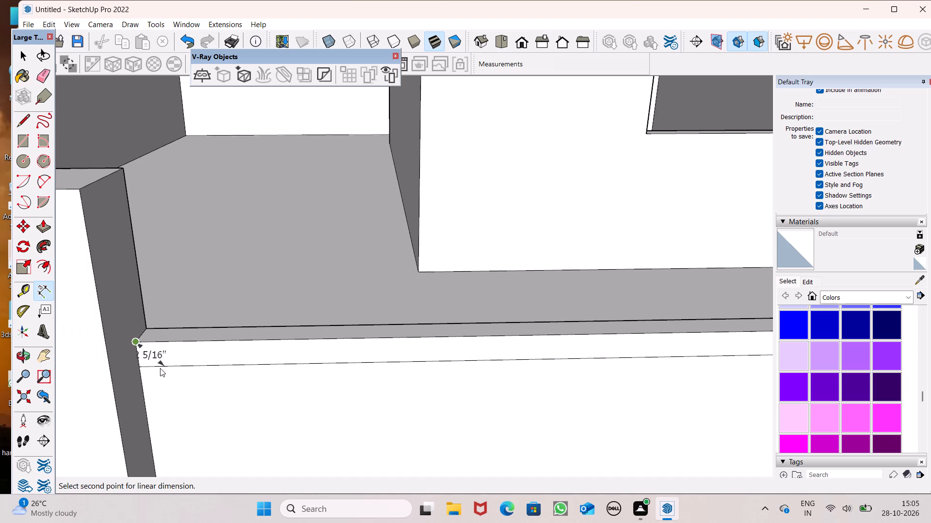
pyautogui.scroll(14, 143, 378)
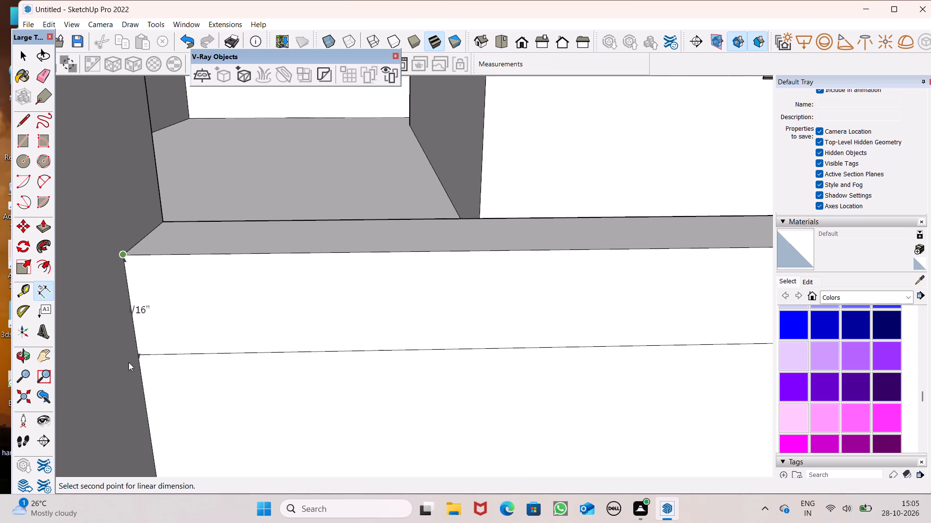
pyautogui.scroll(3, 129, 362)
pyautogui.press('space')
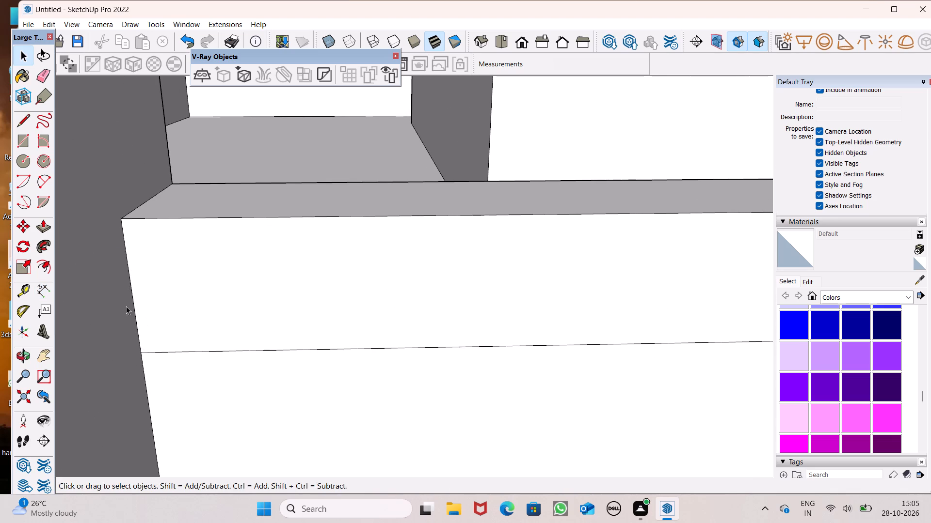
pyautogui.click(42, 293)
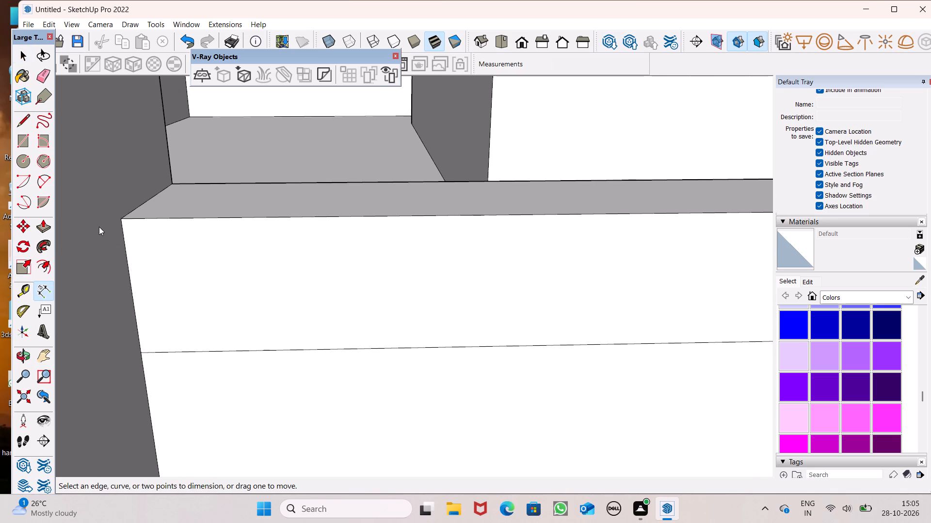
pyautogui.click(122, 216)
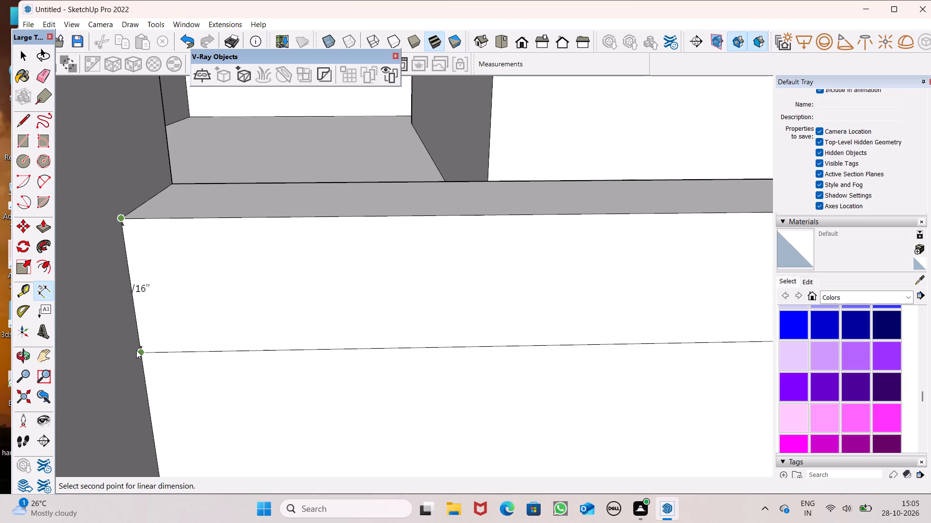
pyautogui.click(136, 350)
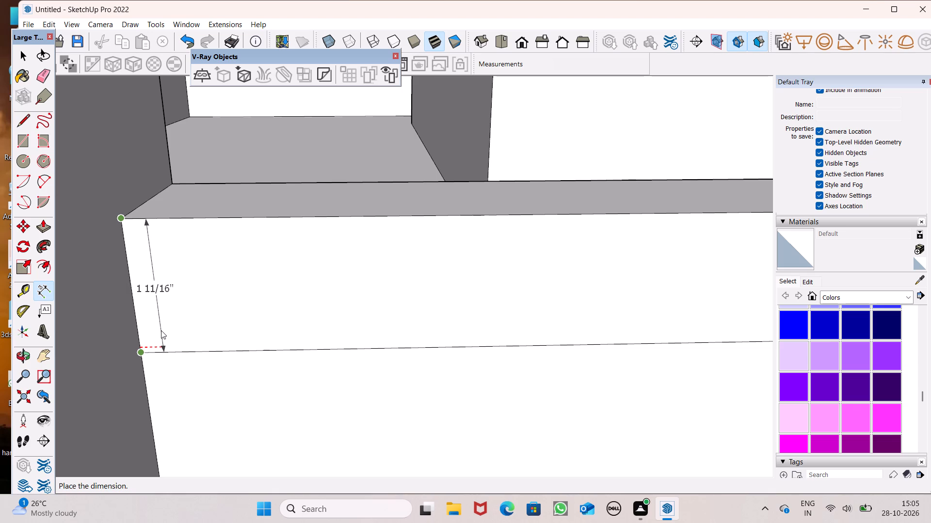
pyautogui.press('space')
# Examine the new front wall and its top band together with the rest of the top floor.
pyautogui.scroll(-14, 196, 234)
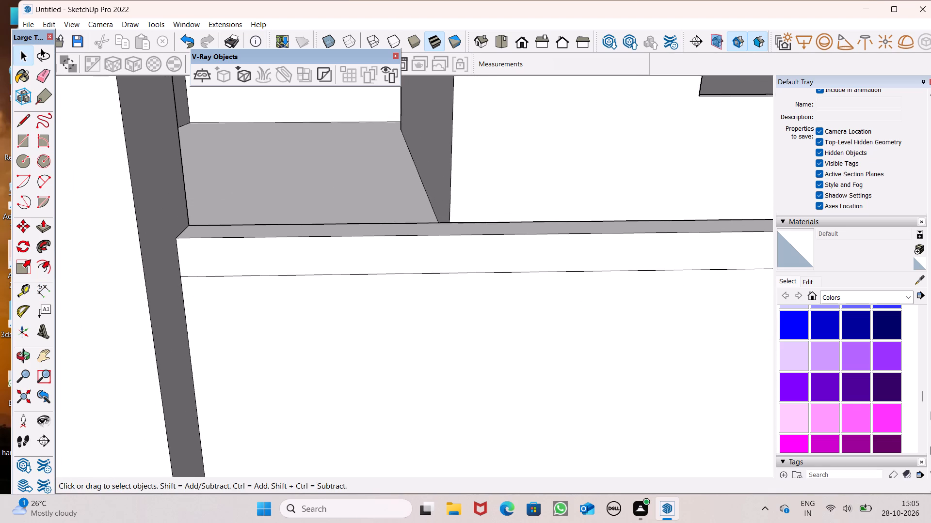
pyautogui.scroll(-4, 821, 442)
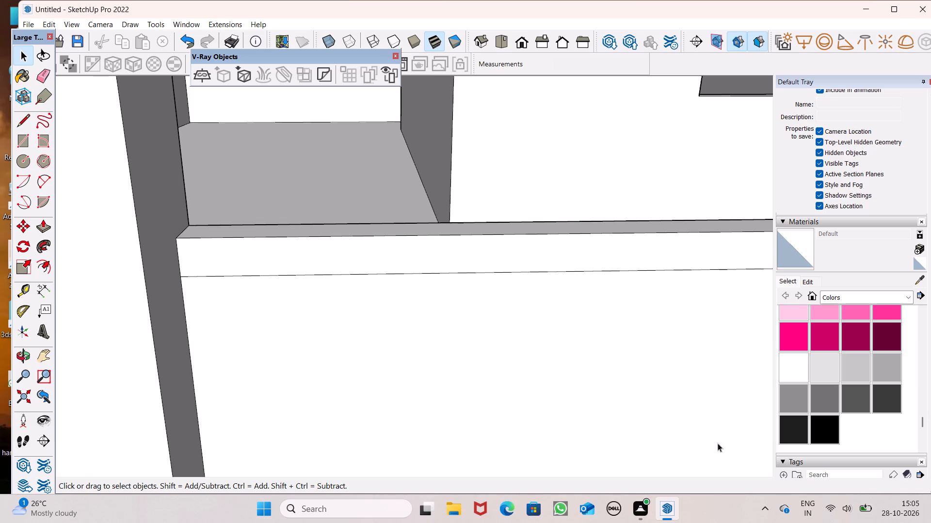
pyautogui.scroll(-11, 502, 313)
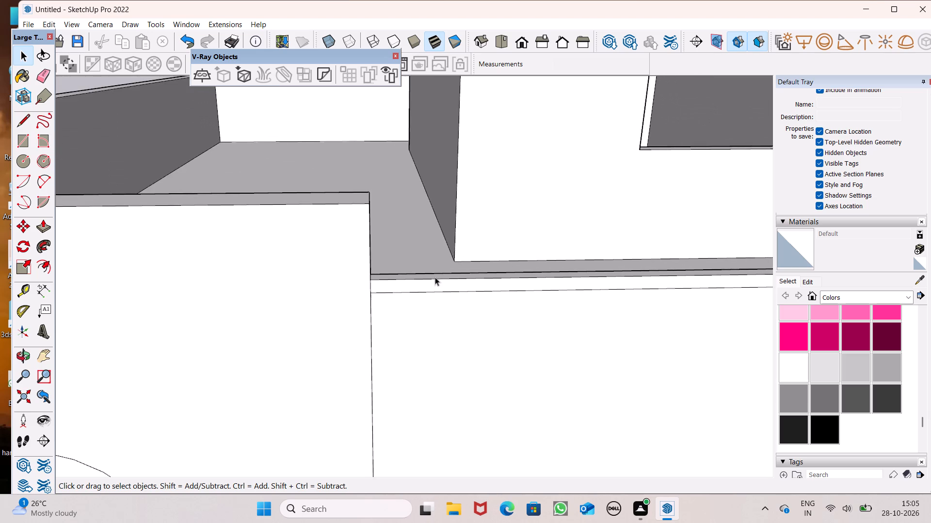
pyautogui.scroll(-3, 394, 244)
pyautogui.scroll(1, 394, 244)
pyautogui.scroll(-5, 394, 244)
pyautogui.moveTo(413, 268); pyautogui.dragTo(395, 270, button='middle')
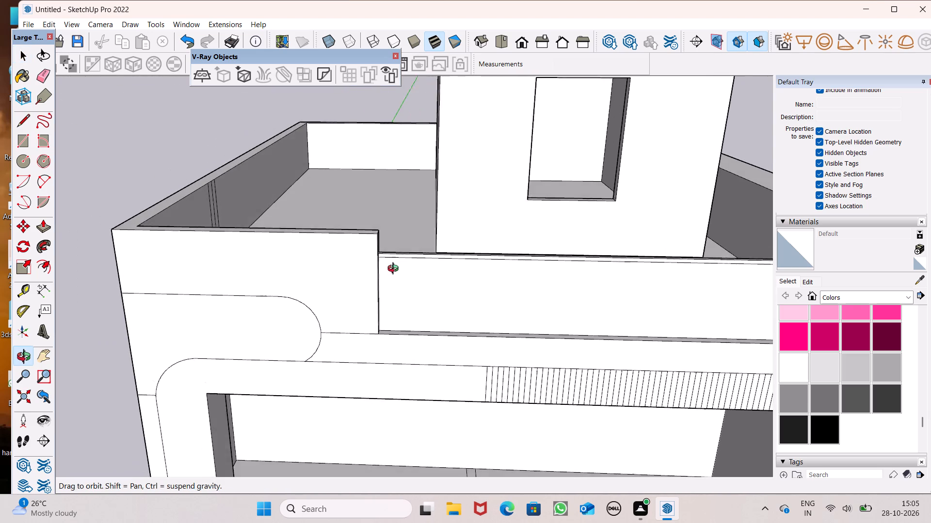
pyautogui.moveTo(395, 270); pyautogui.dragTo(396, 270, button='middle')
pyautogui.scroll(-6, 360, 226)
pyautogui.scroll(7, 435, 272)
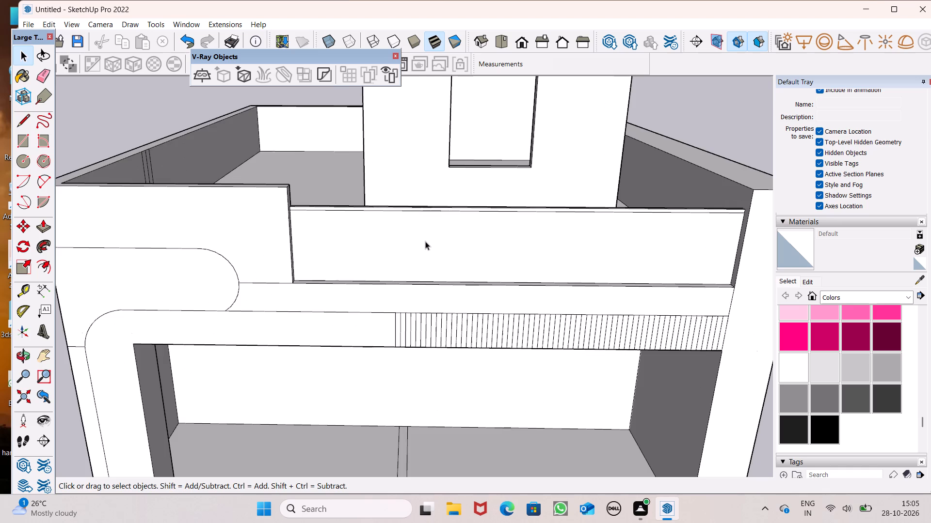
pyautogui.scroll(-4, 415, 244)
pyautogui.moveTo(389, 190); pyautogui.dragTo(395, 218, button='middle')
pyautogui.scroll(1, 394, 218)
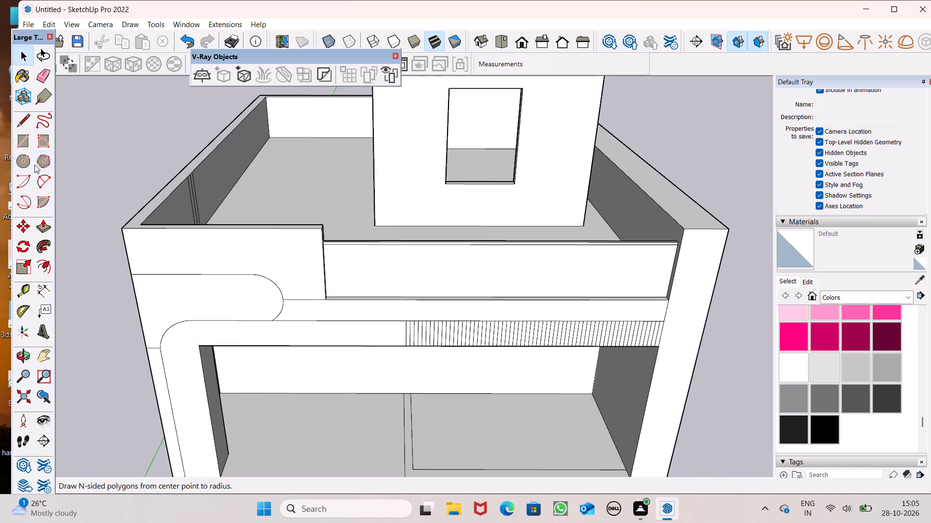
# Draw a vertical rectangle about 1 1/8" by 3' on the new front wall's outer face, from the top band's line to the ledge.
pyautogui.click(30, 142)
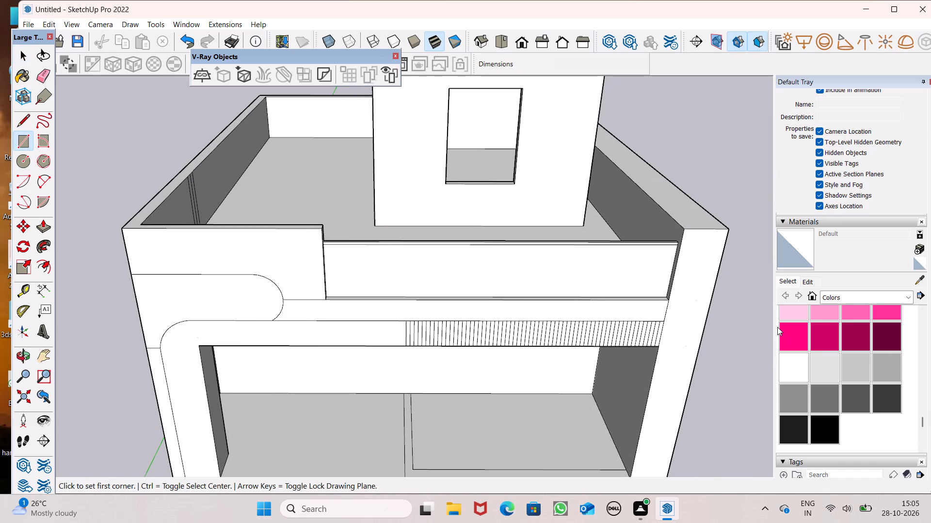
pyautogui.scroll(6, 554, 288)
pyautogui.scroll(4, 309, 262)
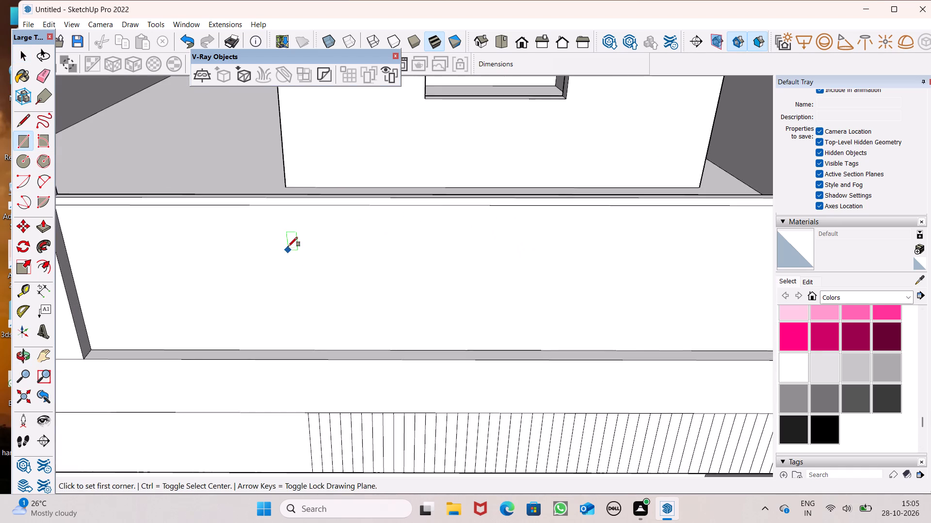
pyautogui.scroll(-3, 295, 236)
pyautogui.moveTo(294, 240); pyautogui.dragTo(305, 194, button='middle')
pyautogui.scroll(5, 305, 195)
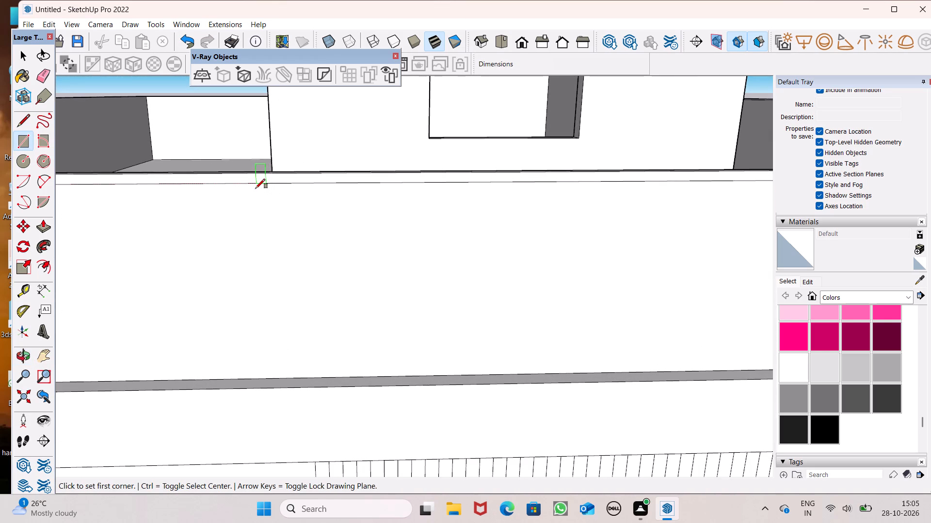
pyautogui.click(255, 183)
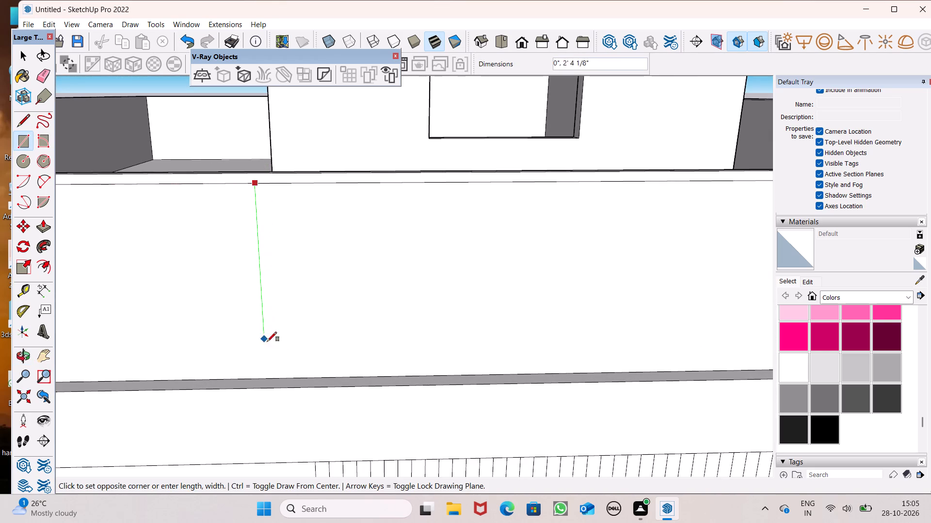
pyautogui.scroll(4, 270, 379)
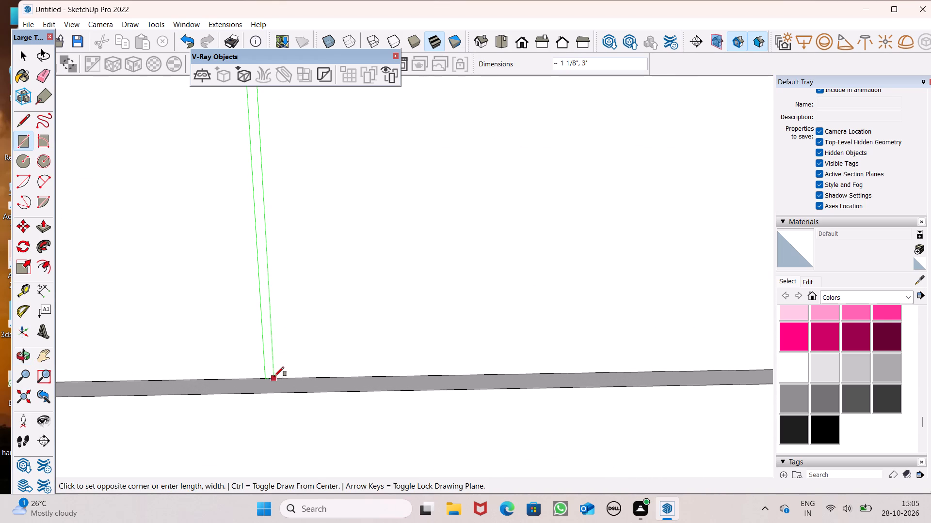
pyautogui.click(274, 375)
pyautogui.scroll(-12, 290, 280)
pyautogui.press('space')
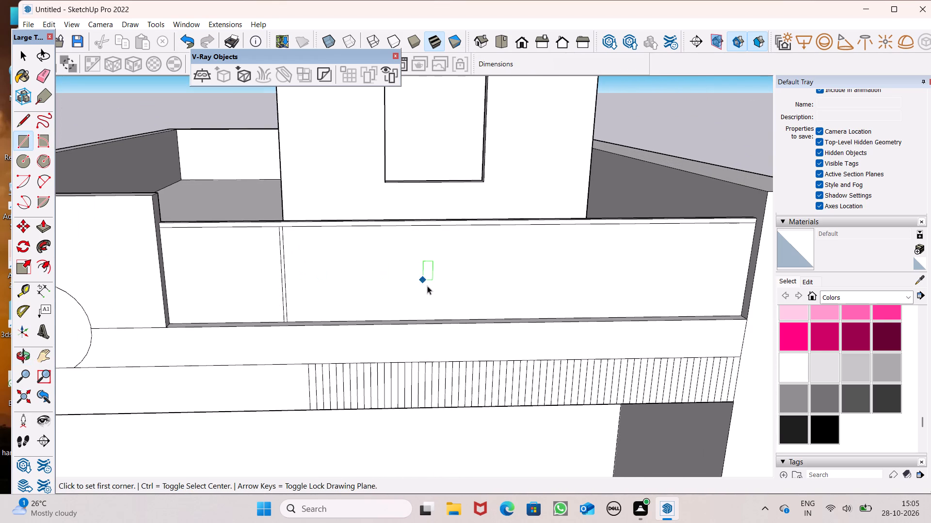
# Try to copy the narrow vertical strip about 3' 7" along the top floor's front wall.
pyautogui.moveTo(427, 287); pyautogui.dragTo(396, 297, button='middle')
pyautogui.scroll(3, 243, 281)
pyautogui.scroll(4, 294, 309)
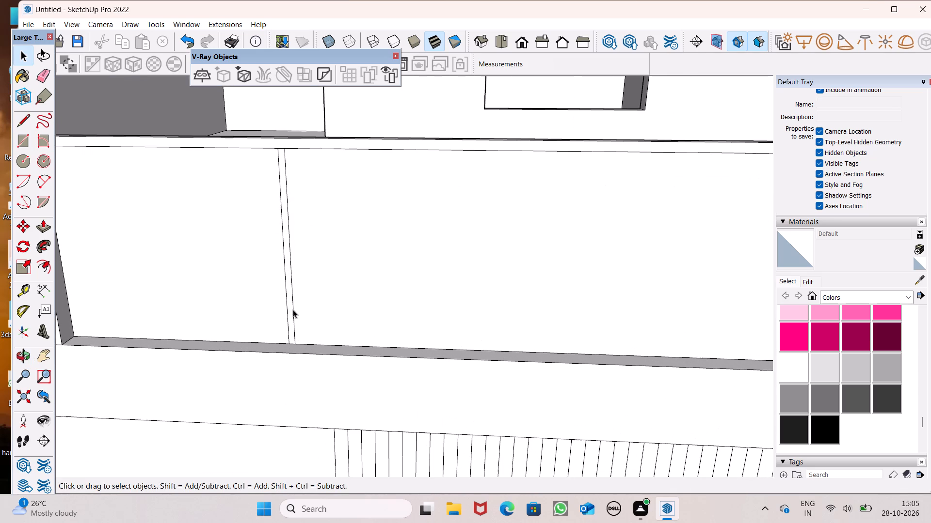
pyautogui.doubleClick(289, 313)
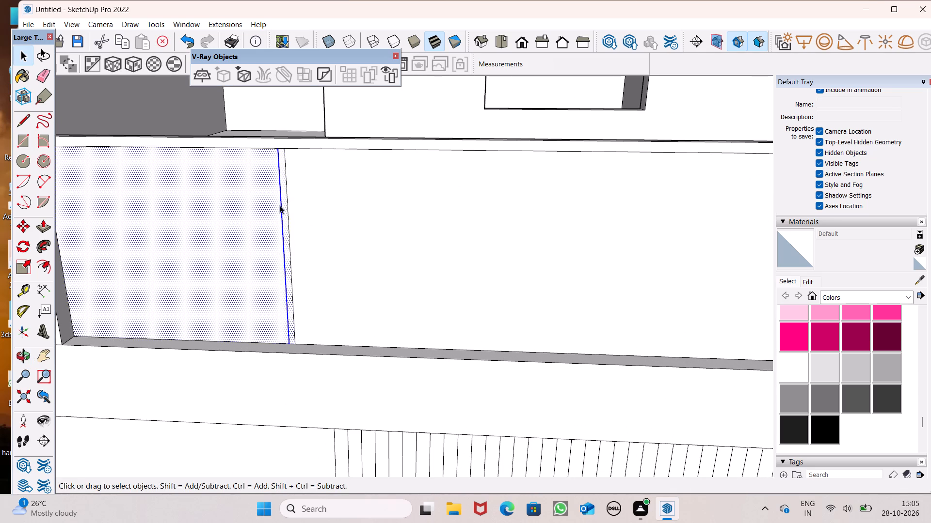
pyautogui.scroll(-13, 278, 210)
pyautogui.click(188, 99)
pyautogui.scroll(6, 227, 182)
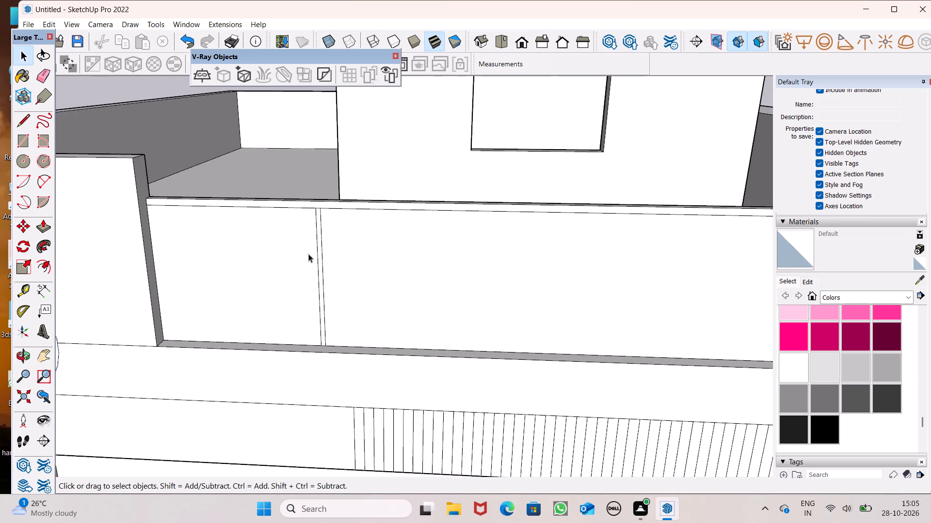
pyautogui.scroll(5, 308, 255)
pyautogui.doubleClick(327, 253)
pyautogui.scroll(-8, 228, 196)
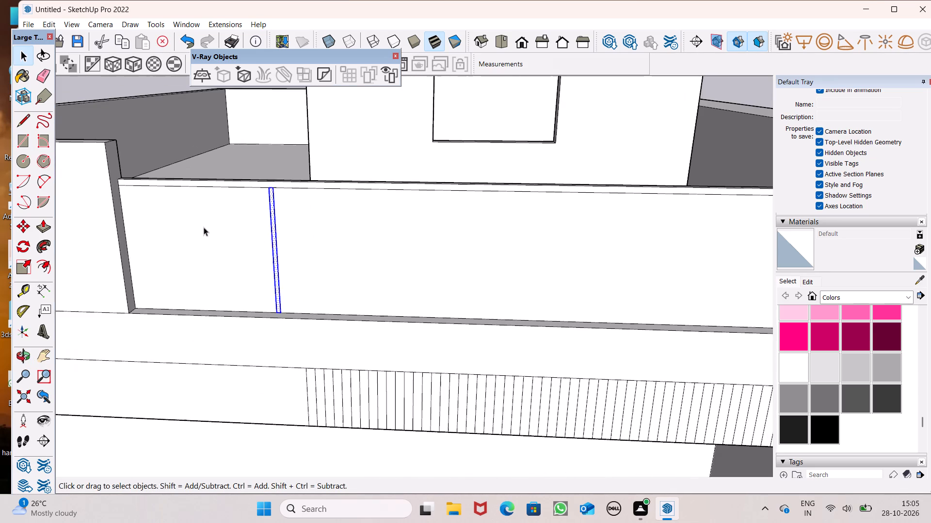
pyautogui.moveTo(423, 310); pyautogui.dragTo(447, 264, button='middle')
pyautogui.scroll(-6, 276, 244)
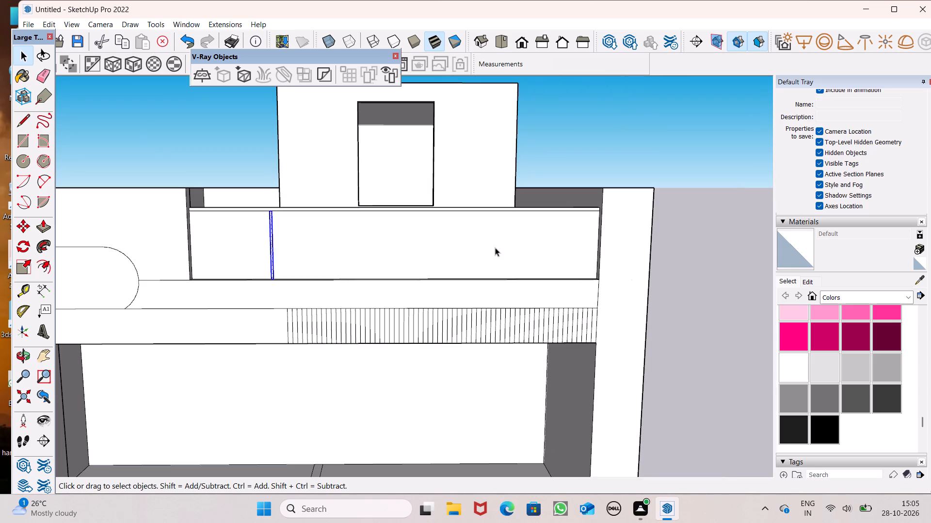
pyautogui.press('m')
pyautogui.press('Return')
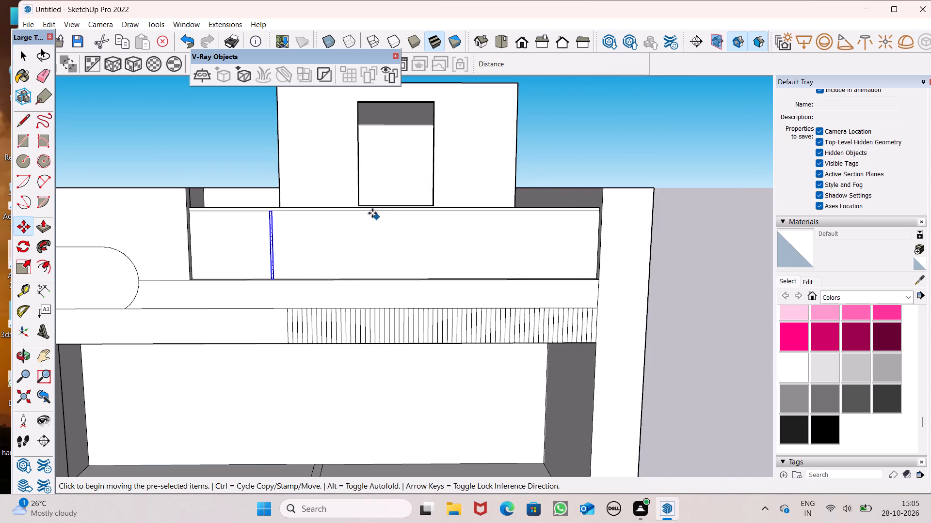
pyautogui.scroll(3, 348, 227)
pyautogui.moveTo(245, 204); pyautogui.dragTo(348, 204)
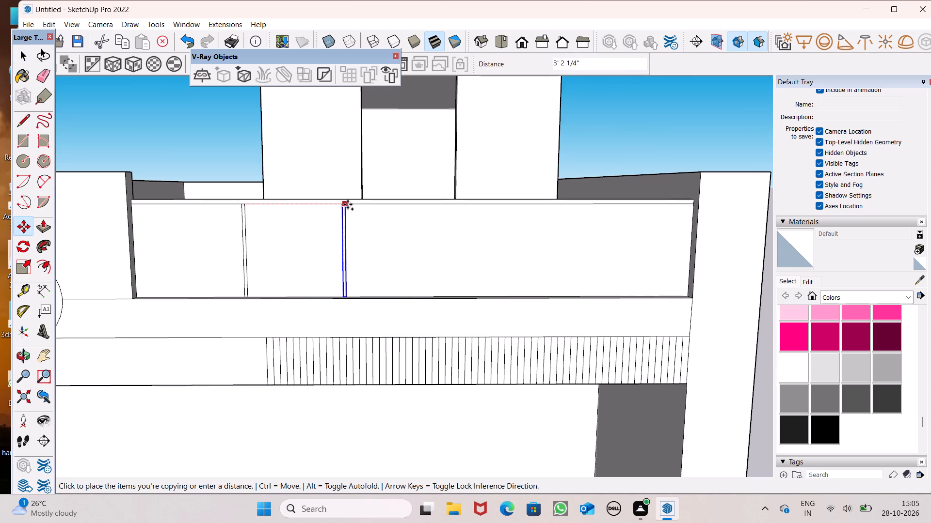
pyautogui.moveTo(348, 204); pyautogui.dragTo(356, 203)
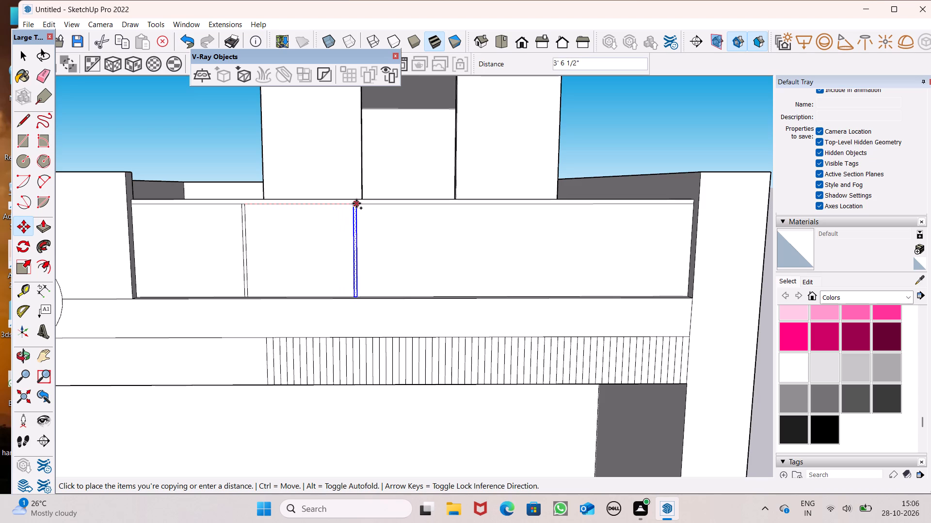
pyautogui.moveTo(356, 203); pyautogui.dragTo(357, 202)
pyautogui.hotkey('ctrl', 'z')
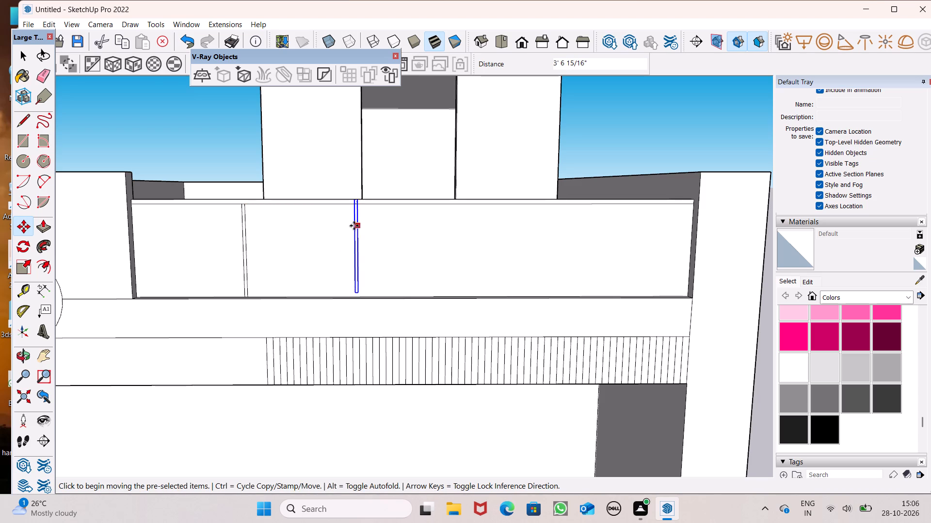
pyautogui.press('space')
# Array the narrow vertical strip along the front wall as three copies spaced about 3' 7" apart.
pyautogui.scroll(4, 251, 238)
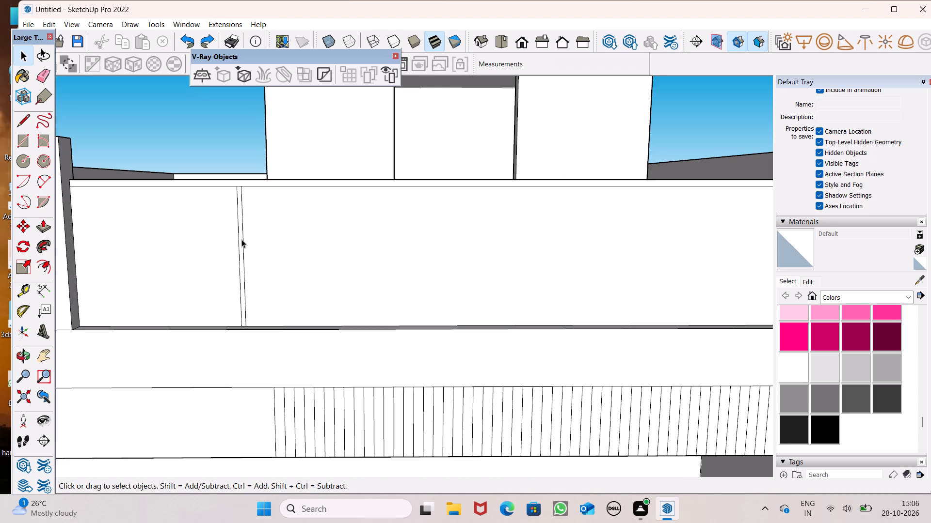
pyautogui.doubleClick(241, 239)
pyautogui.click(223, 133)
pyautogui.scroll(4, 215, 223)
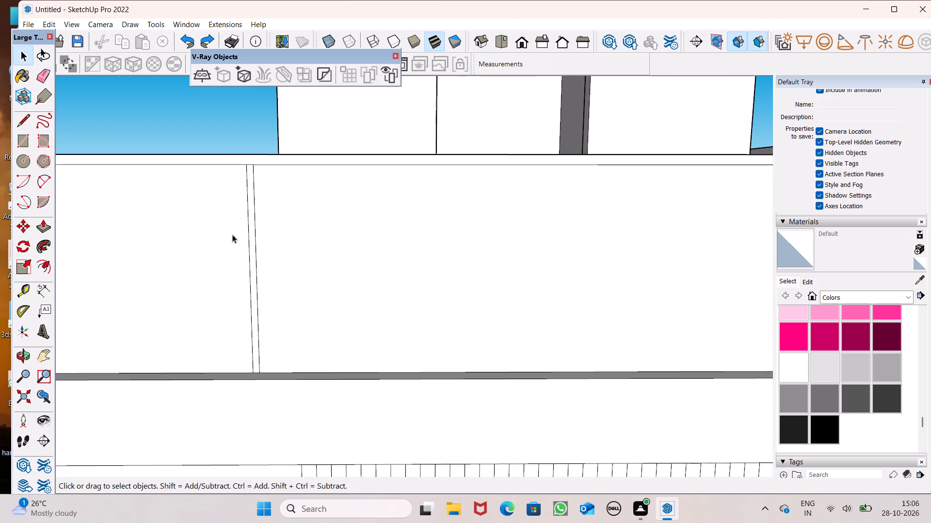
pyautogui.doubleClick(251, 239)
pyautogui.scroll(-8, 226, 170)
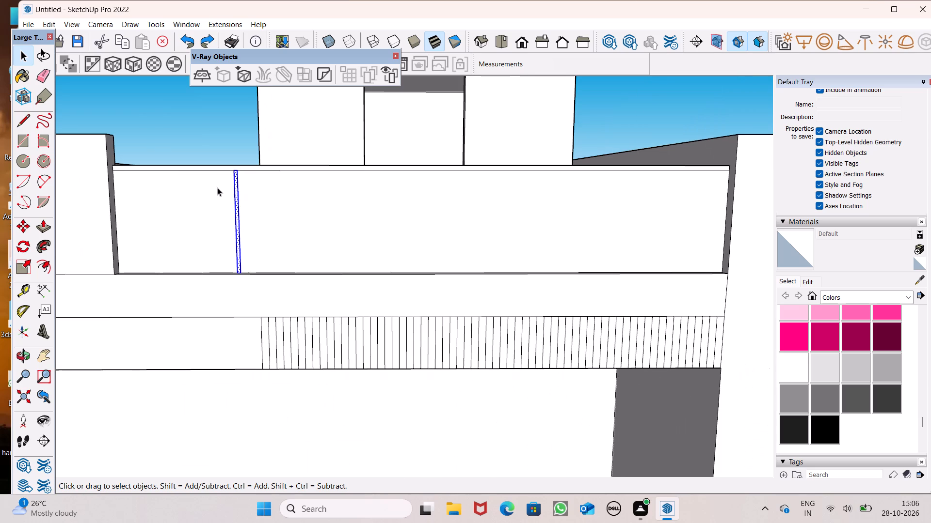
pyautogui.press('m')
pyautogui.press('Return')
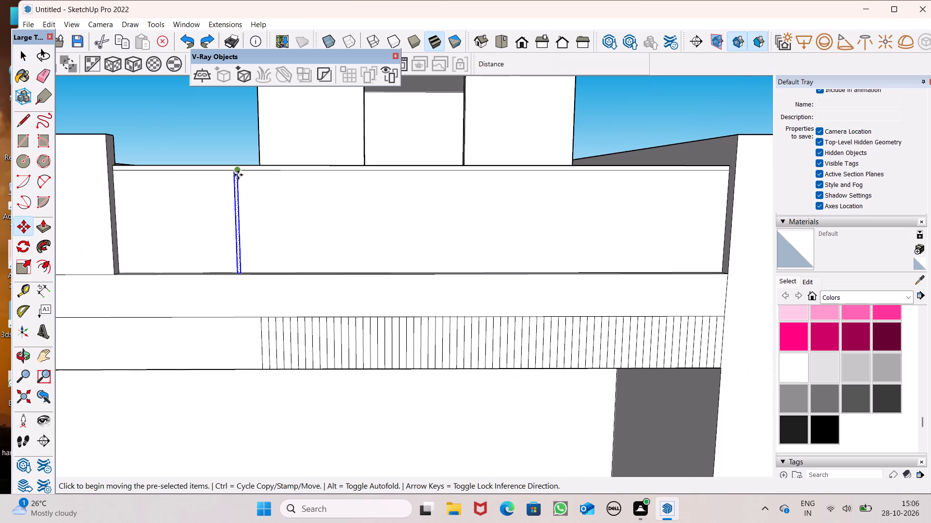
pyautogui.moveTo(239, 173); pyautogui.dragTo(329, 176)
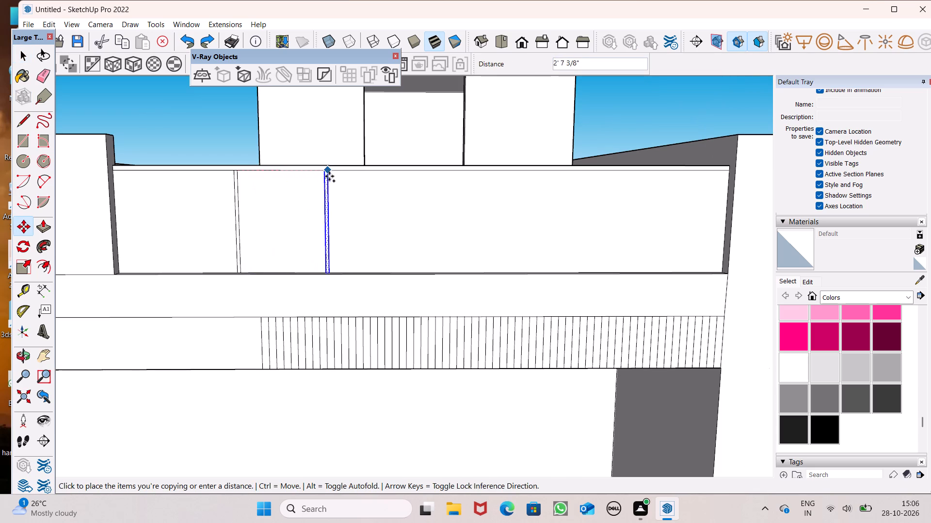
pyautogui.moveTo(329, 176); pyautogui.dragTo(352, 175)
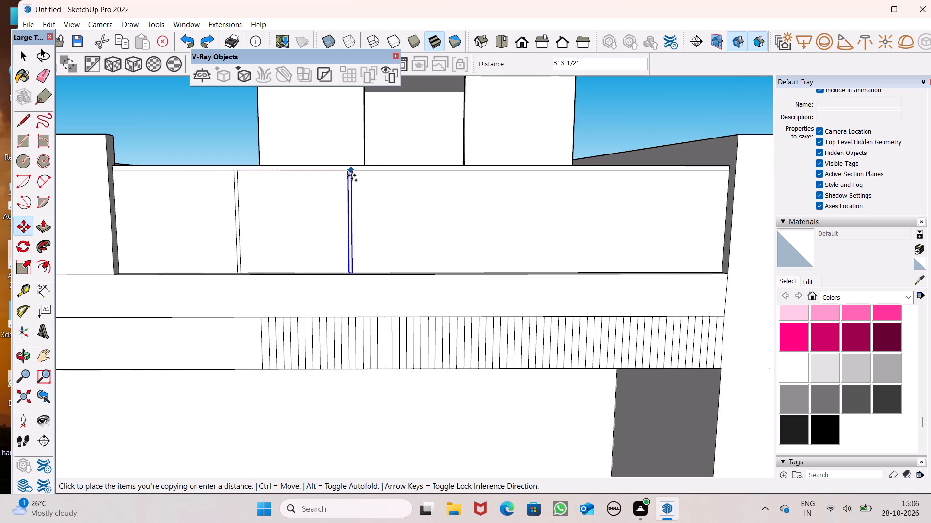
pyautogui.moveTo(352, 175); pyautogui.dragTo(354, 177)
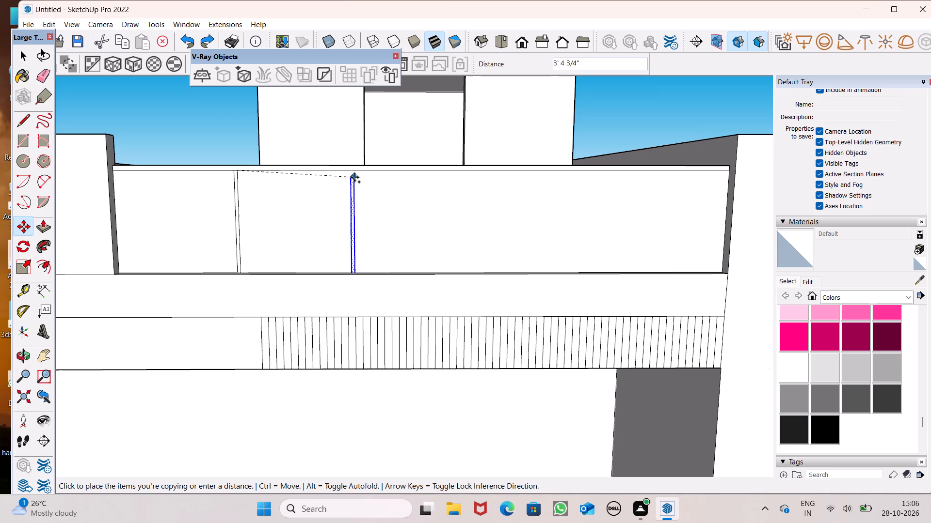
pyautogui.moveTo(354, 177); pyautogui.dragTo(359, 172)
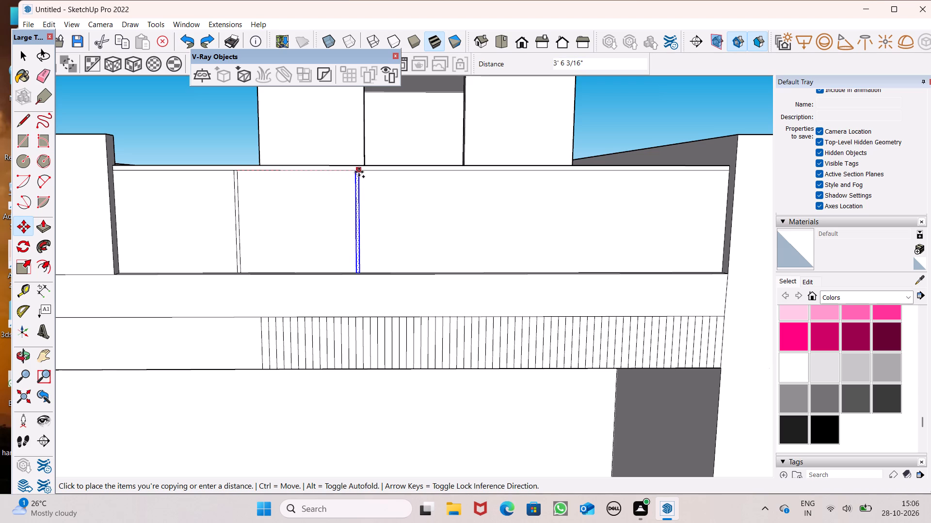
pyautogui.moveTo(359, 172); pyautogui.dragTo(361, 170)
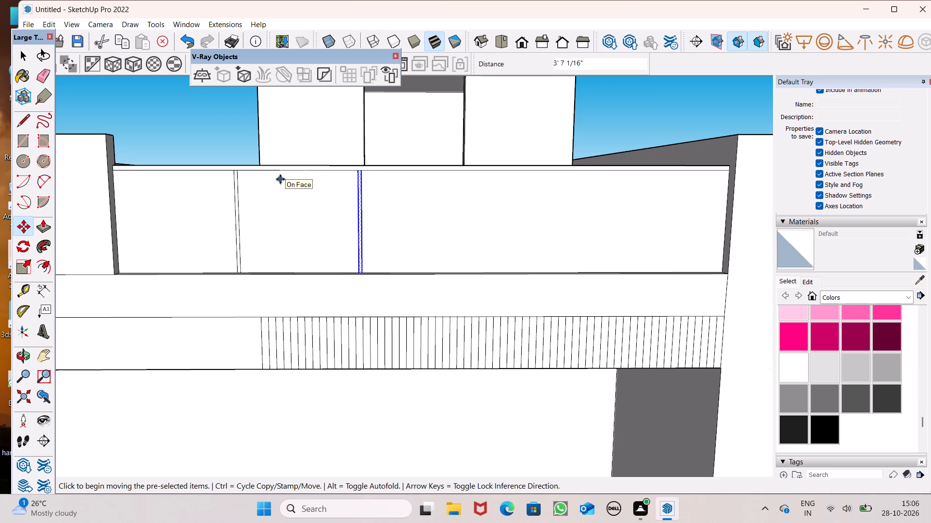
pyautogui.hotkey('shift', '*')
pyautogui.press('3')
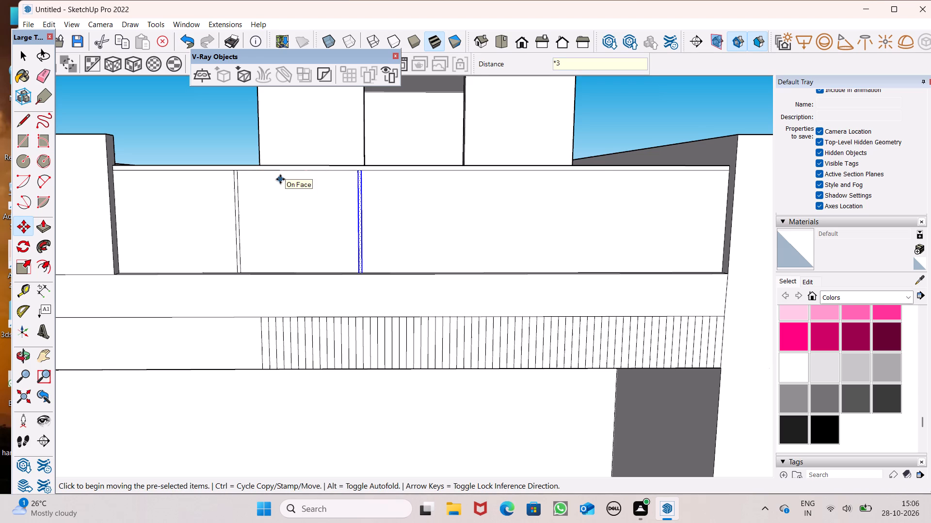
pyautogui.press('Return')
pyautogui.scroll(-2, 416, 214)
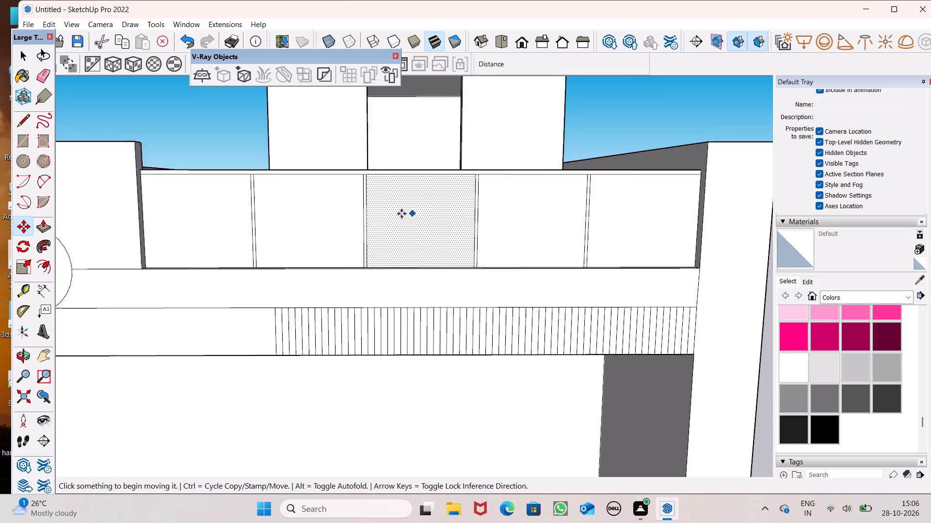
pyautogui.scroll(-5, 401, 214)
pyautogui.scroll(1, 347, 230)
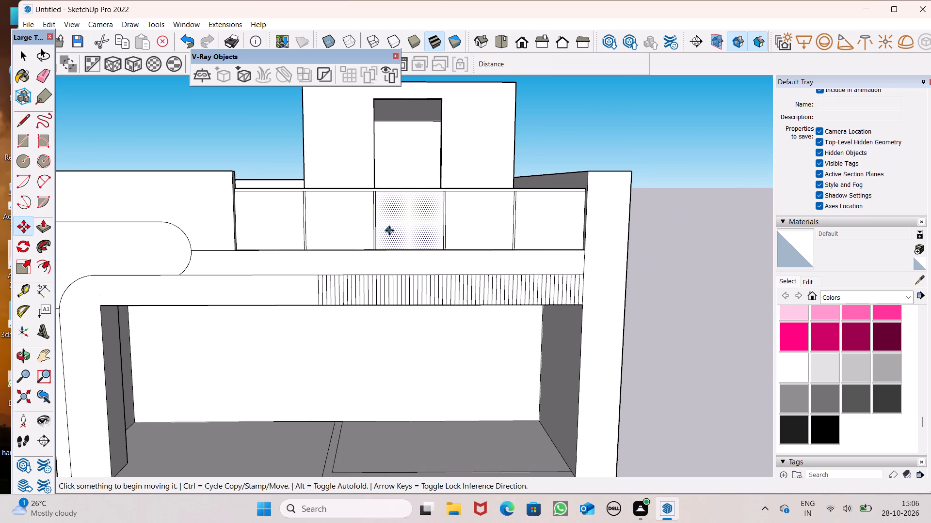
pyautogui.scroll(-5, 360, 223)
pyautogui.press('space')
# Push the front wall's thin top band down 1 11/16" to the line at the strips' upper ends, removing the band.
pyautogui.scroll(2, 401, 215)
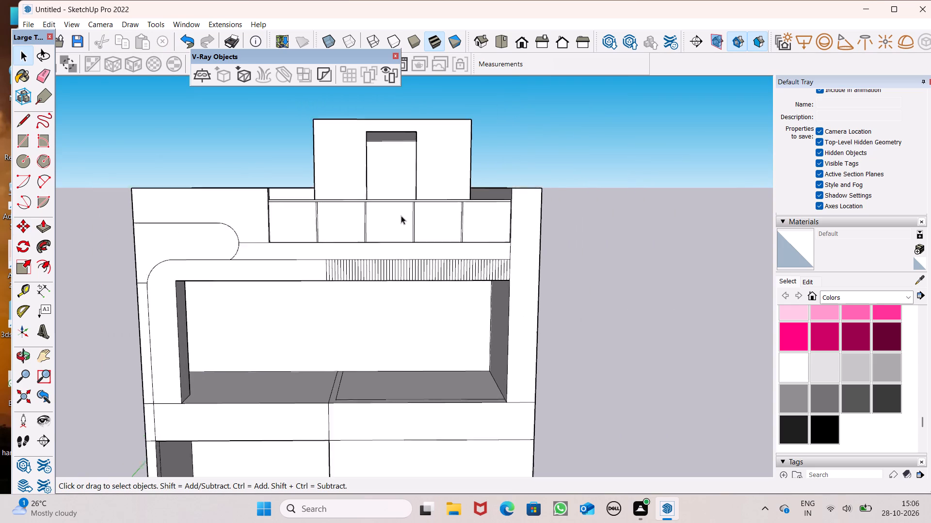
pyautogui.scroll(2, 401, 215)
pyautogui.scroll(-3, 401, 92)
pyautogui.moveTo(395, 142); pyautogui.dragTo(394, 347, button='middle')
pyautogui.scroll(9, 401, 352)
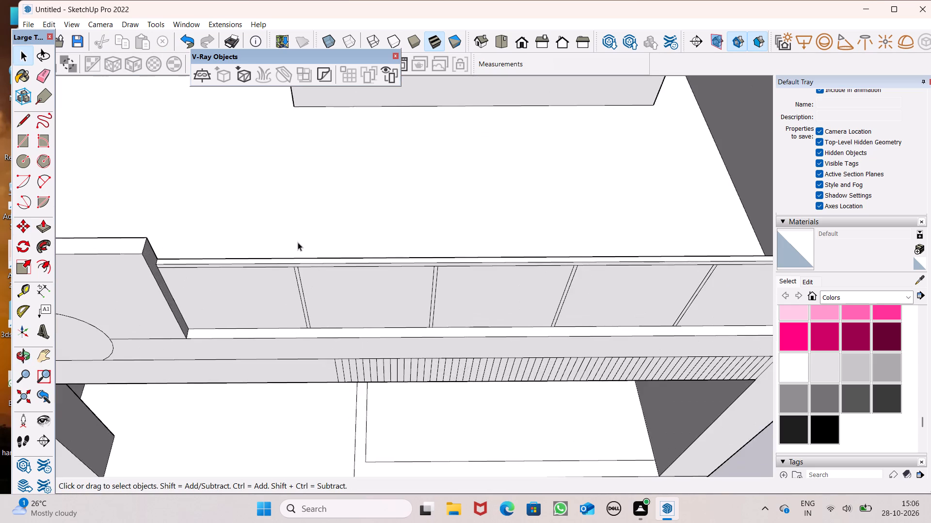
pyautogui.scroll(3, 294, 240)
pyautogui.click(46, 223)
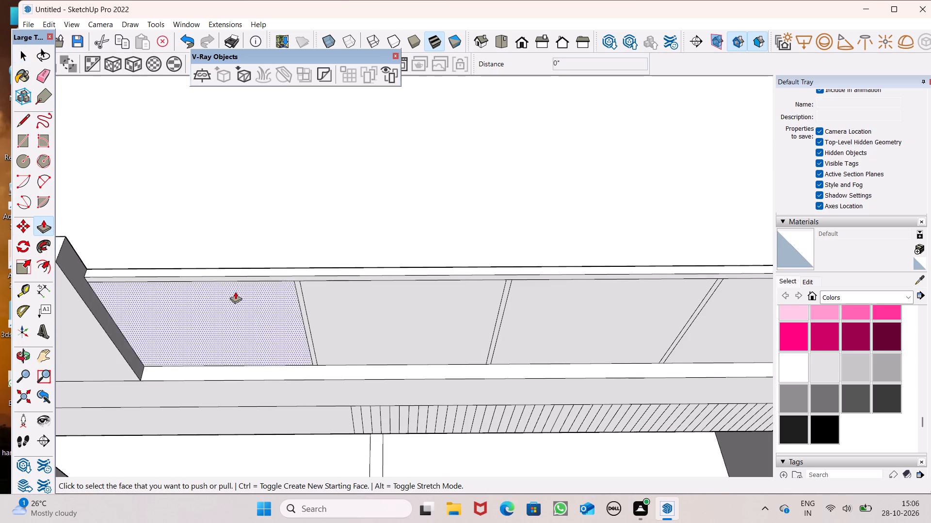
pyautogui.scroll(4, 303, 313)
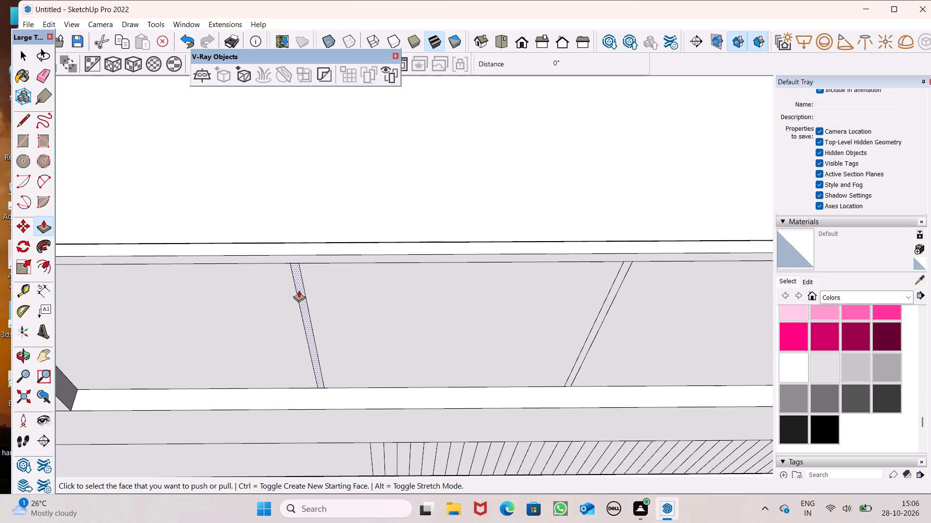
pyautogui.moveTo(286, 248); pyautogui.dragTo(283, 263)
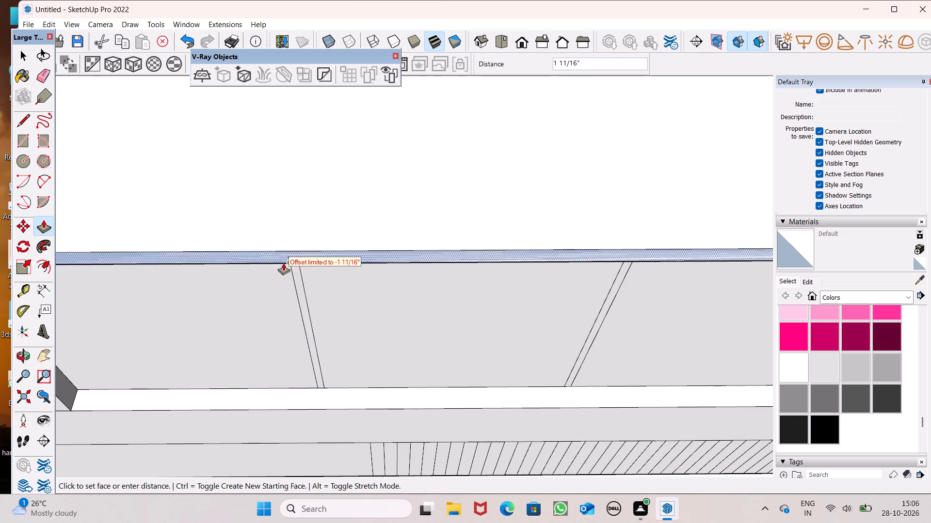
pyautogui.moveTo(283, 263); pyautogui.dragTo(280, 264)
pyautogui.scroll(-4, 278, 230)
pyautogui.scroll(1, 278, 241)
pyautogui.scroll(-1, 278, 242)
pyautogui.moveTo(309, 286); pyautogui.dragTo(290, 324, button='middle')
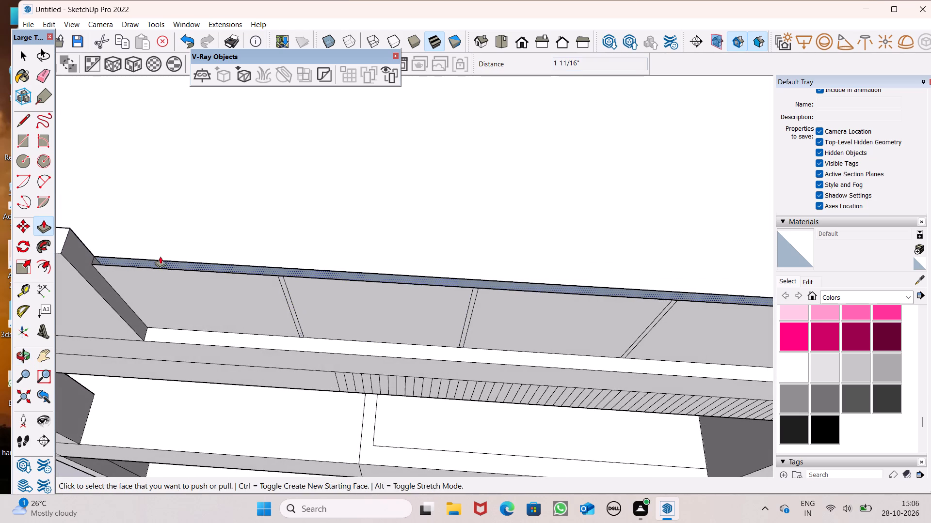
# Draw a short line along the wall's top back edge beside the front parapet to rebuild the top face.
pyautogui.click(26, 120)
pyautogui.scroll(4, 85, 255)
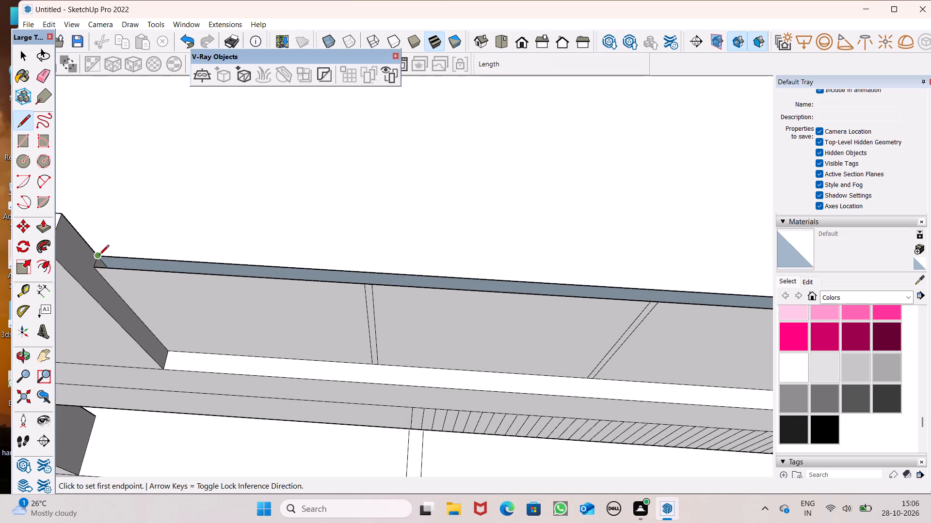
pyautogui.click(99, 256)
pyautogui.click(112, 258)
pyautogui.scroll(-4, 125, 226)
pyautogui.moveTo(188, 278); pyautogui.dragTo(203, 231, button='middle')
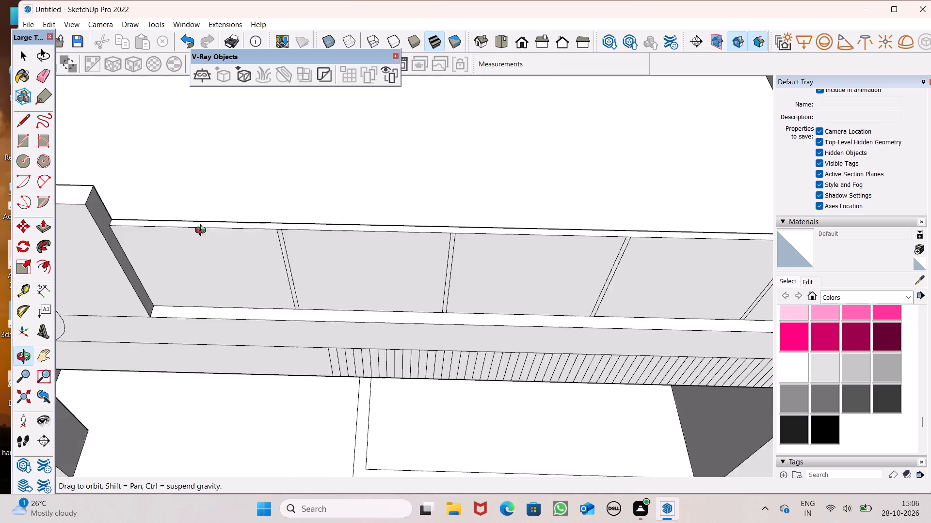
pyautogui.moveTo(203, 231); pyautogui.dragTo(204, 217, button='middle')
# Push/Pull the vertical strip nearest the front parapet 2" into the wall, keeping its starting face.
pyautogui.click(47, 229)
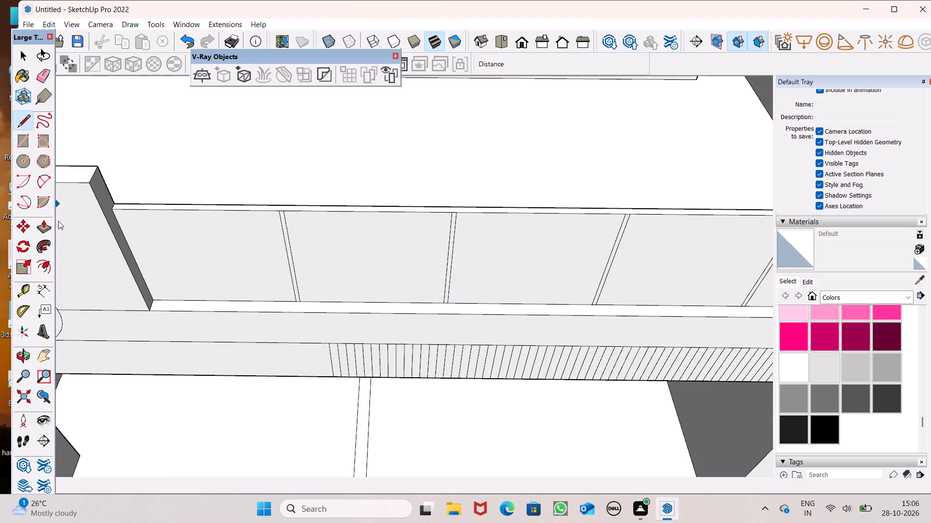
pyautogui.scroll(6, 238, 180)
pyautogui.moveTo(391, 273); pyautogui.dragTo(379, 299, button='middle')
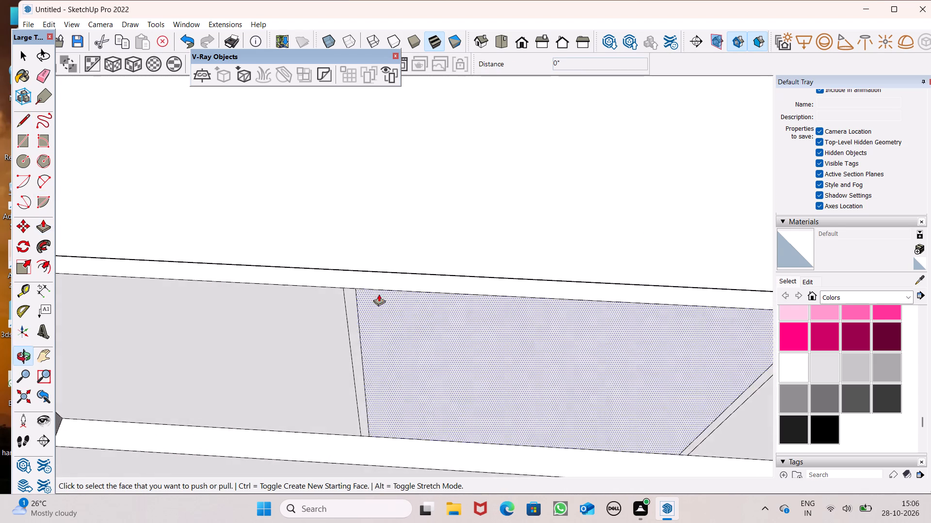
pyautogui.scroll(4, 373, 282)
pyautogui.moveTo(334, 315); pyautogui.dragTo(339, 289)
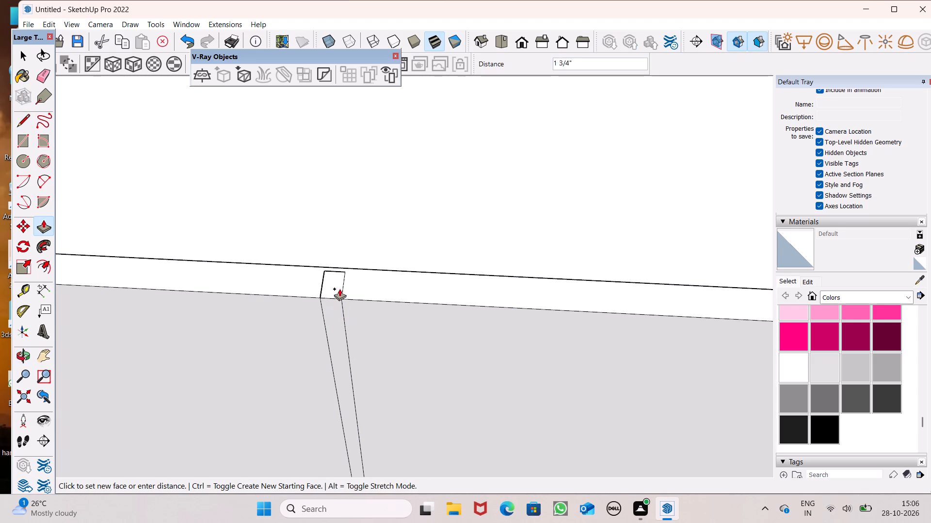
pyautogui.moveTo(339, 289); pyautogui.dragTo(345, 286)
# Examine the pushed strip and the upper end of the neighbouring strip where it meets the wall's top edge.
pyautogui.scroll(-6, 273, 193)
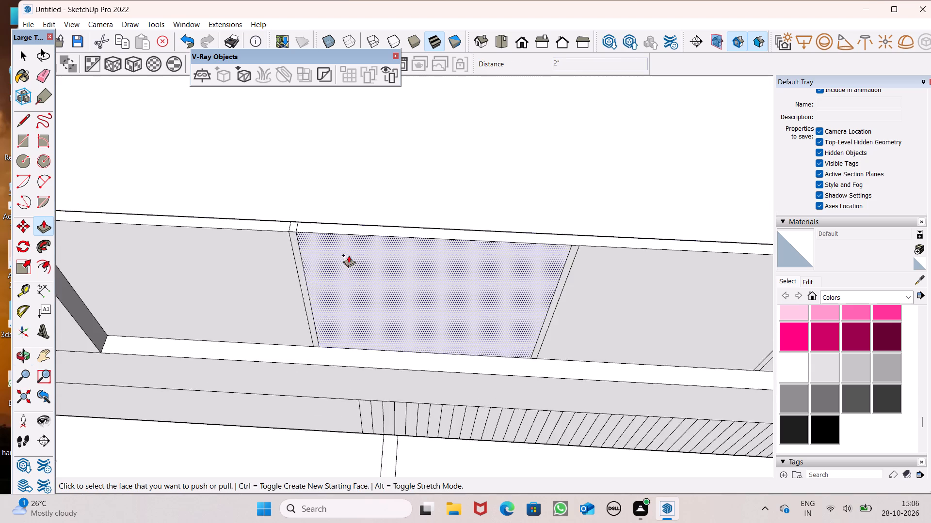
pyautogui.moveTo(349, 255); pyautogui.dragTo(288, 185, button='middle')
pyautogui.scroll(-4, 284, 198)
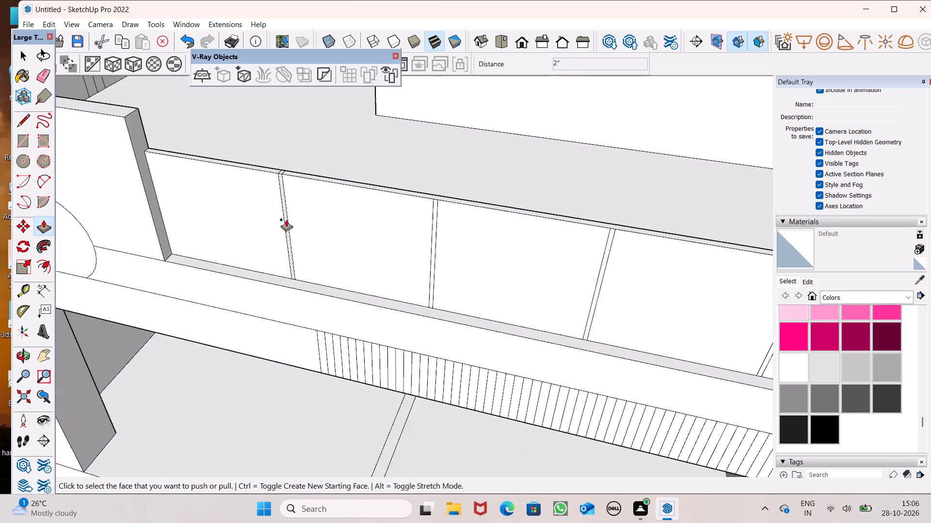
pyautogui.scroll(-2, 286, 219)
pyautogui.scroll(8, 409, 196)
pyautogui.scroll(6, 453, 188)
pyautogui.scroll(-3, 402, 231)
pyautogui.scroll(3, 382, 277)
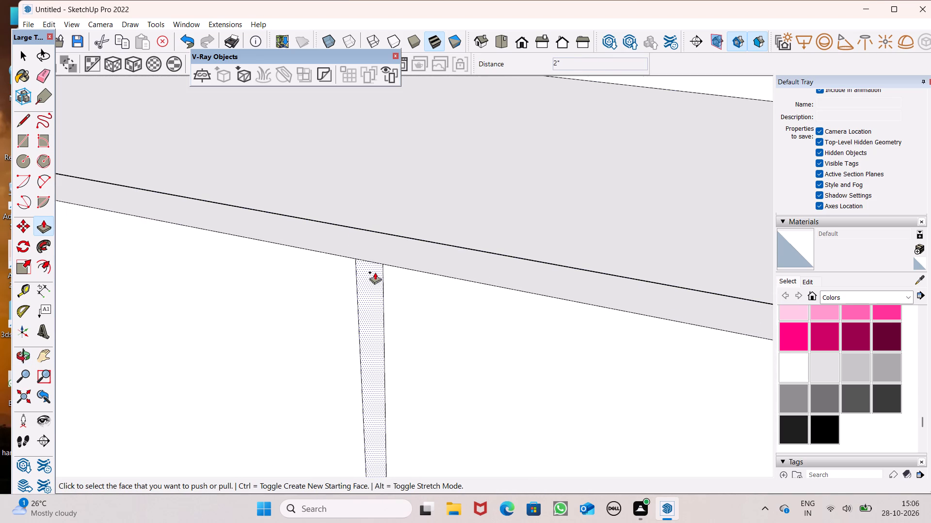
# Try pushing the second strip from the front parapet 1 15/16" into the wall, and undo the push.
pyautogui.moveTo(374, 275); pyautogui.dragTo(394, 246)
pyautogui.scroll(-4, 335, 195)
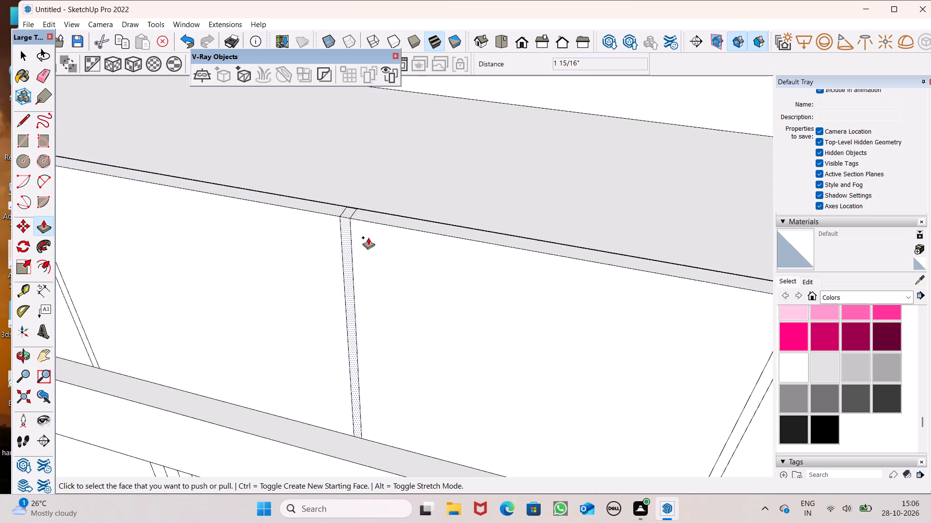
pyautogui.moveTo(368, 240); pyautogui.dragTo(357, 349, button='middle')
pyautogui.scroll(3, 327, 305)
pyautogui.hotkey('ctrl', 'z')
# Push/Pull the second strip from the front parapet 2" into the wall, keeping its starting face.
pyautogui.scroll(2, 358, 290)
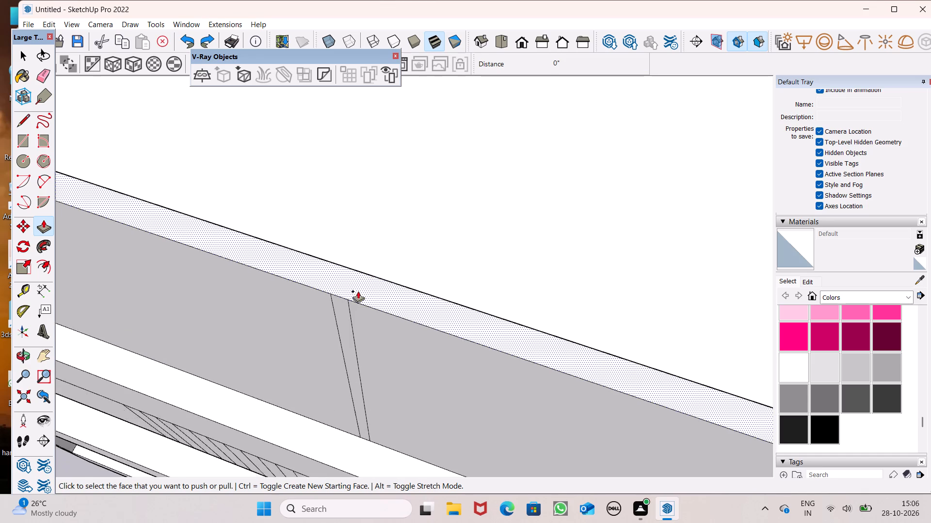
pyautogui.scroll(4, 358, 291)
pyautogui.moveTo(336, 307); pyautogui.dragTo(357, 270)
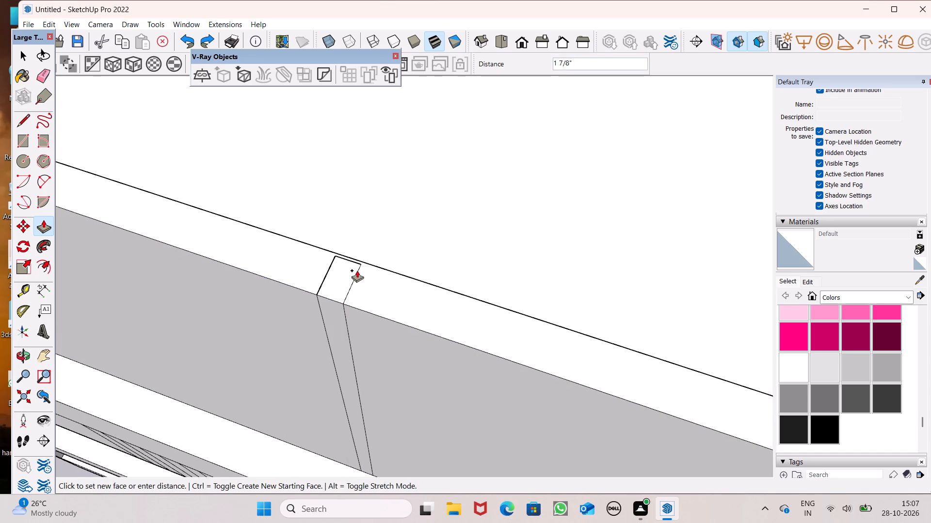
pyautogui.moveTo(357, 270); pyautogui.dragTo(371, 263)
pyautogui.scroll(-7, 364, 215)
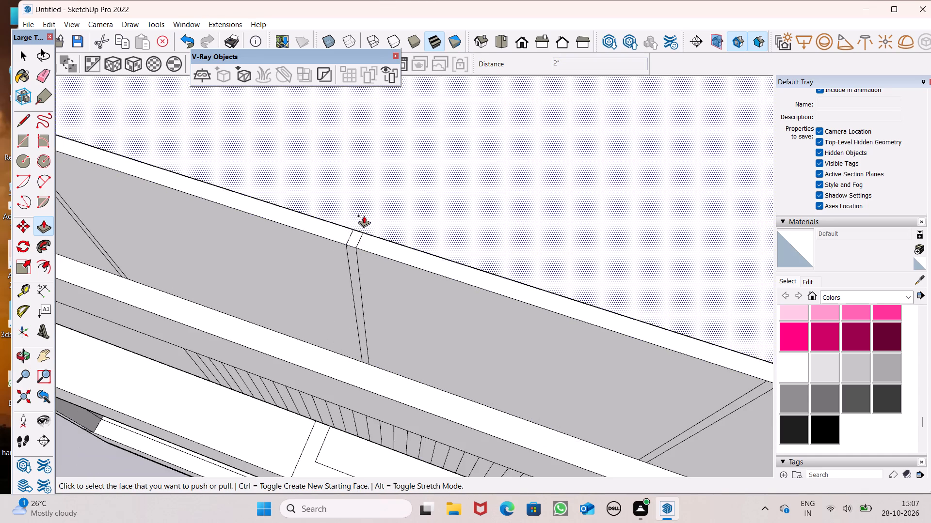
# Push/Pull the third strip from the front parapet 2" into the wall, keeping its starting face.
pyautogui.scroll(-8, 363, 212)
pyautogui.scroll(8, 283, 190)
pyautogui.scroll(9, 188, 180)
pyautogui.scroll(-3, 200, 193)
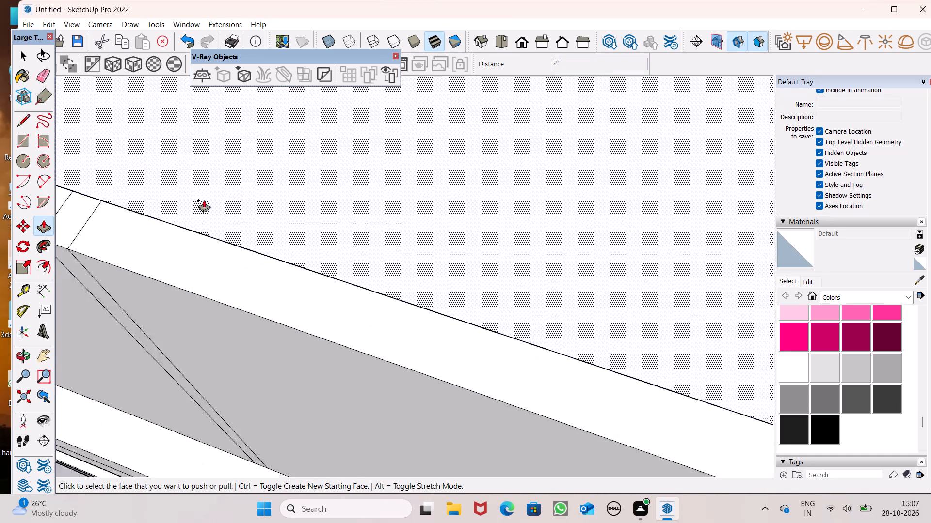
pyautogui.scroll(-3, 204, 200)
pyautogui.scroll(9, 134, 201)
pyautogui.scroll(-20, 139, 182)
pyautogui.scroll(-2, 139, 182)
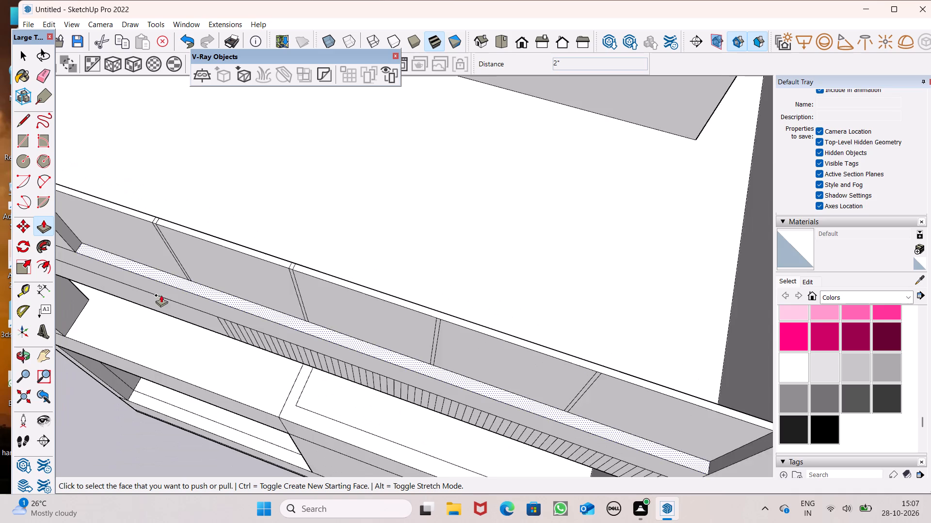
pyautogui.scroll(-4, 284, 276)
pyautogui.scroll(17, 386, 313)
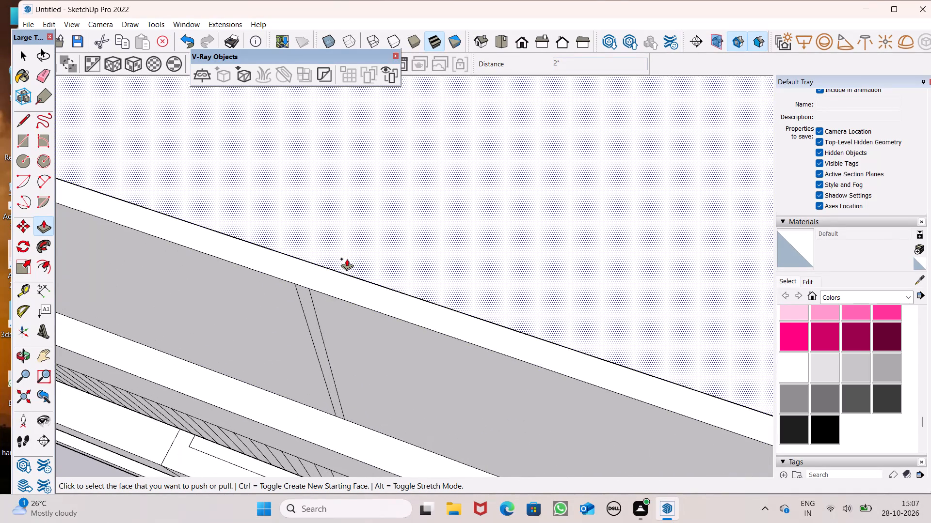
pyautogui.scroll(3, 347, 259)
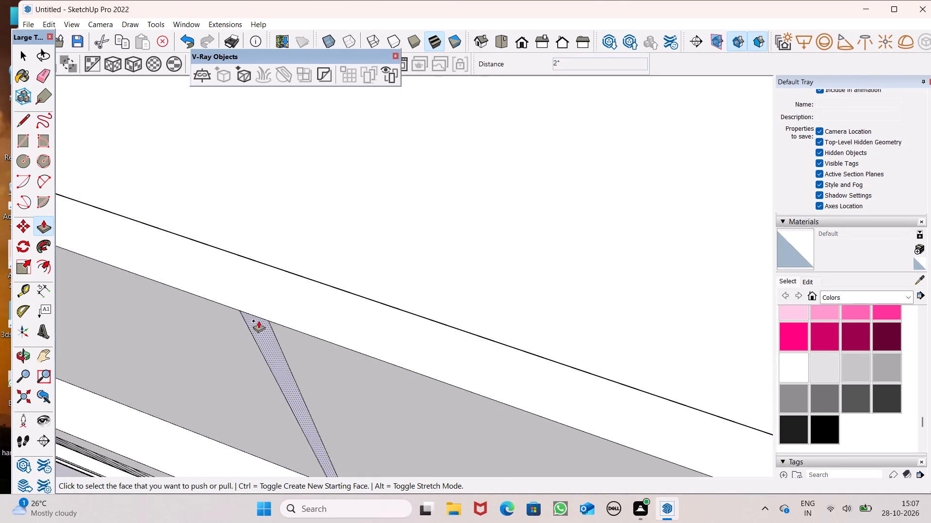
pyautogui.moveTo(258, 321); pyautogui.dragTo(303, 277)
pyautogui.scroll(-9, 303, 187)
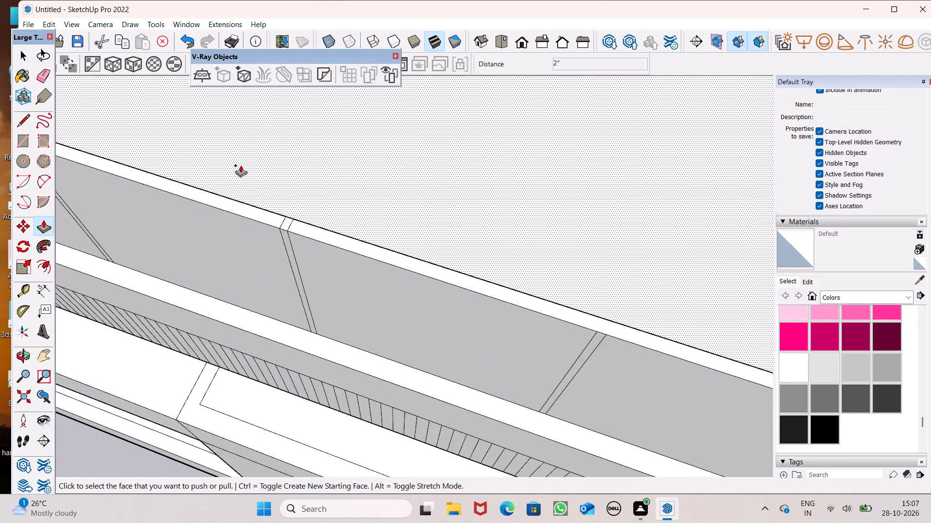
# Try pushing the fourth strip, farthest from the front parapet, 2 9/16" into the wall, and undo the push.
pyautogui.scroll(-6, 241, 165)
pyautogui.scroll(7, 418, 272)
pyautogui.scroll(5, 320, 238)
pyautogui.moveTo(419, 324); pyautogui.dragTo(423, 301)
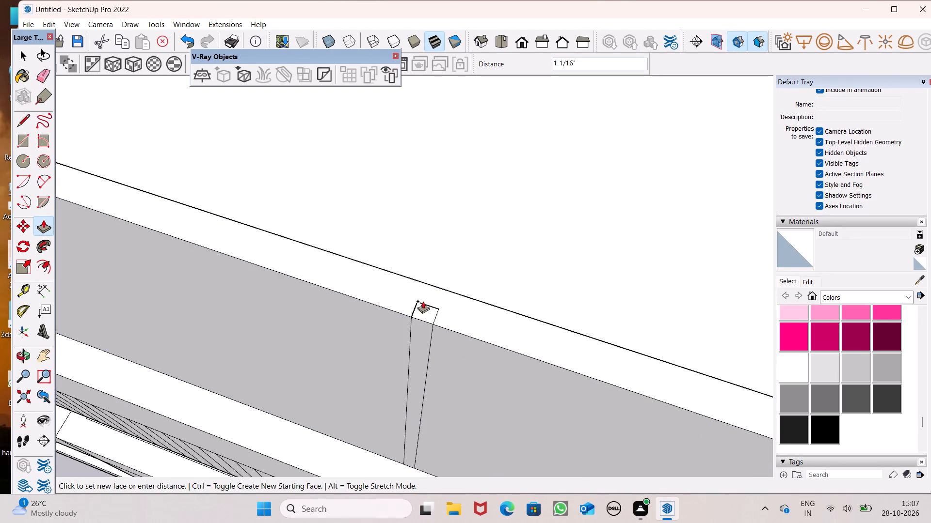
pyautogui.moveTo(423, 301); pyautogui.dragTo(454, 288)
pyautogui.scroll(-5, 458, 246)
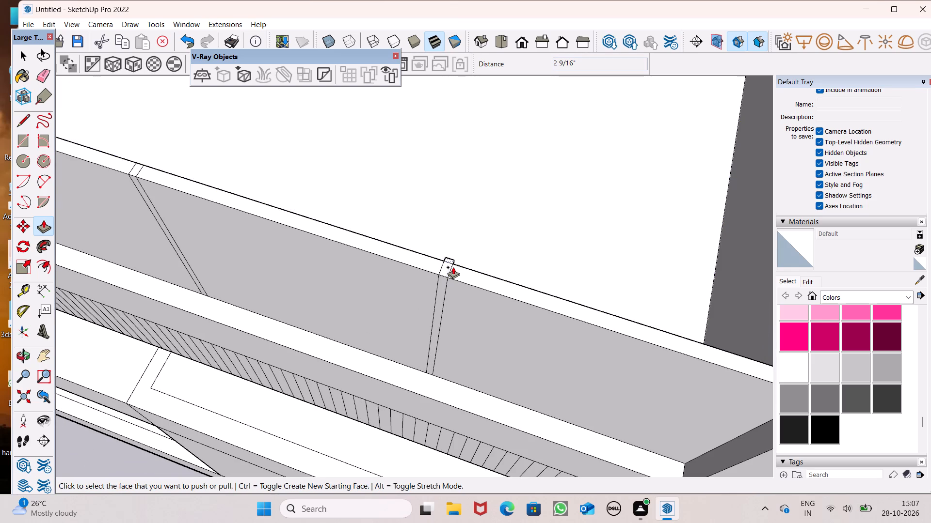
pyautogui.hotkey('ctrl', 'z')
# Push/Pull the fourth strip, farthest from the front parapet, 2" into the wall, keeping its starting face.
pyautogui.scroll(5, 449, 252)
pyautogui.moveTo(433, 328); pyautogui.dragTo(435, 328)
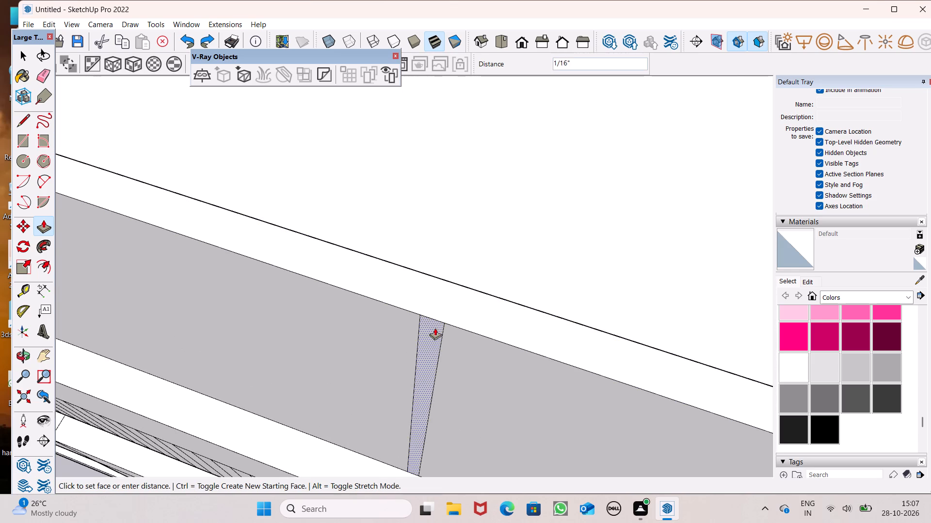
pyautogui.moveTo(435, 328); pyautogui.dragTo(444, 292)
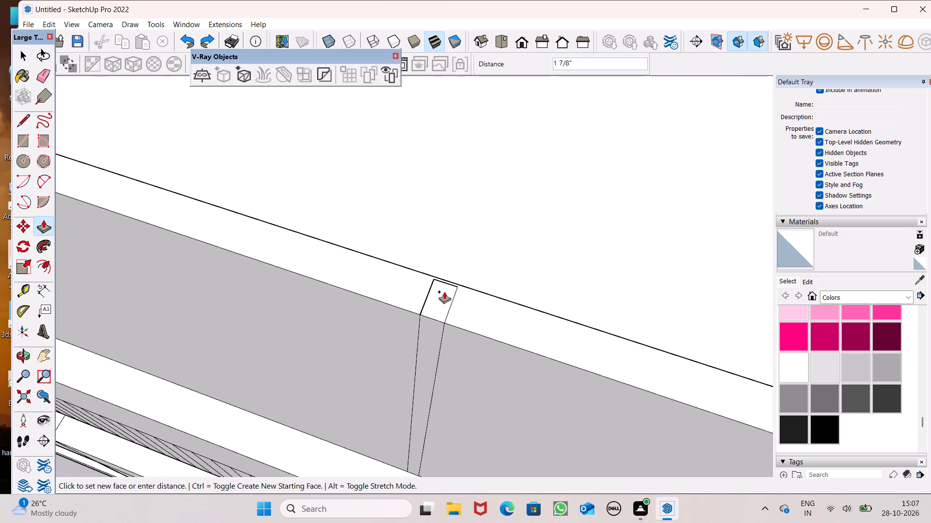
pyautogui.moveTo(444, 292); pyautogui.dragTo(475, 289)
pyautogui.scroll(-7, 482, 256)
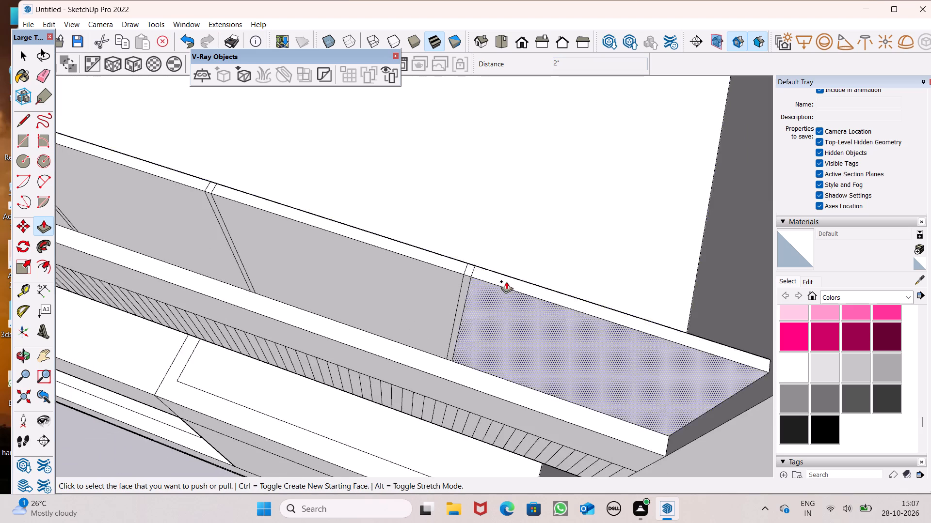
# Paint the front faces of the two strips nearest the front parapet with the dark brown Color C08.
pyautogui.scroll(-12, 507, 288)
pyautogui.moveTo(496, 302); pyautogui.dragTo(532, 118, button='middle')
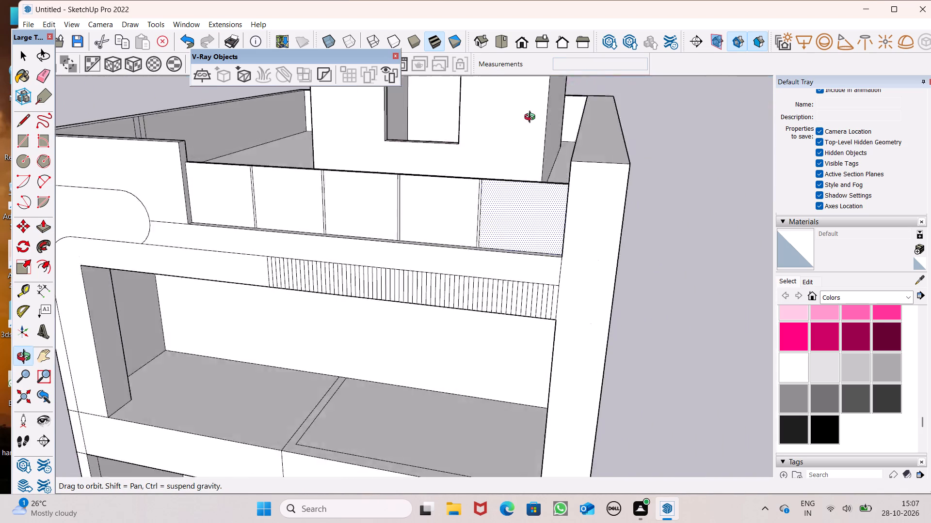
pyautogui.moveTo(532, 118); pyautogui.dragTo(588, 117, button='middle')
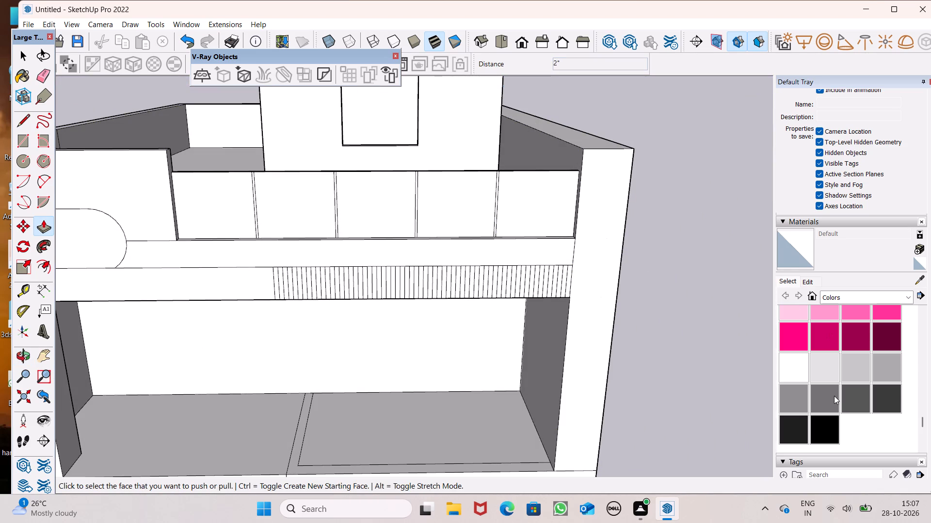
pyautogui.scroll(4, 862, 365)
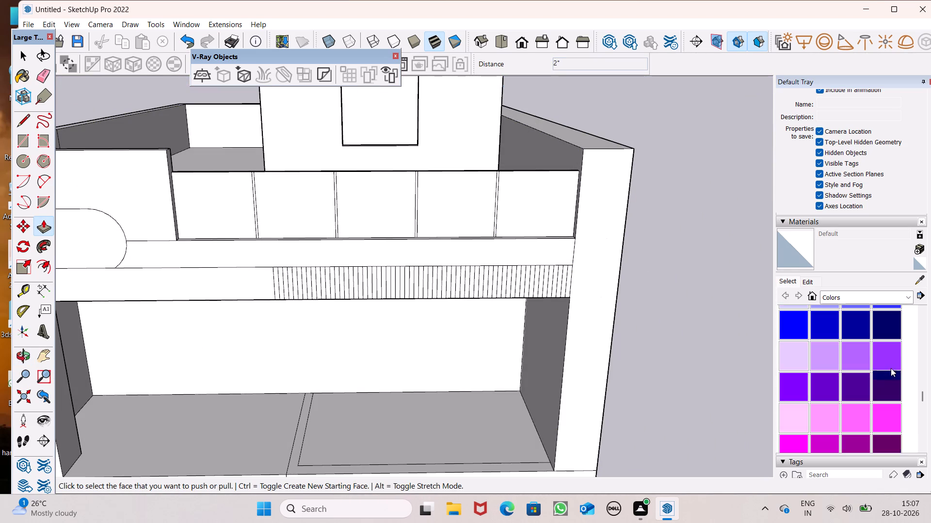
pyautogui.scroll(6, 891, 368)
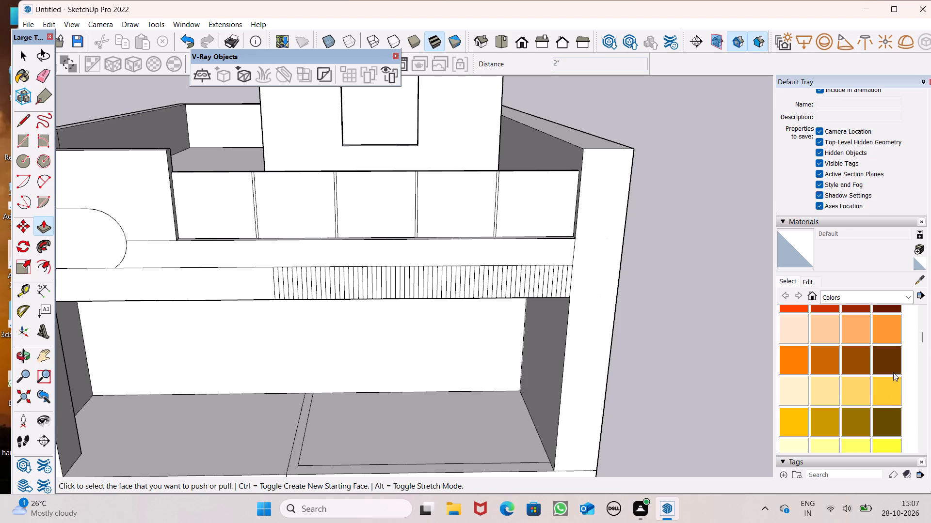
pyautogui.click(893, 359)
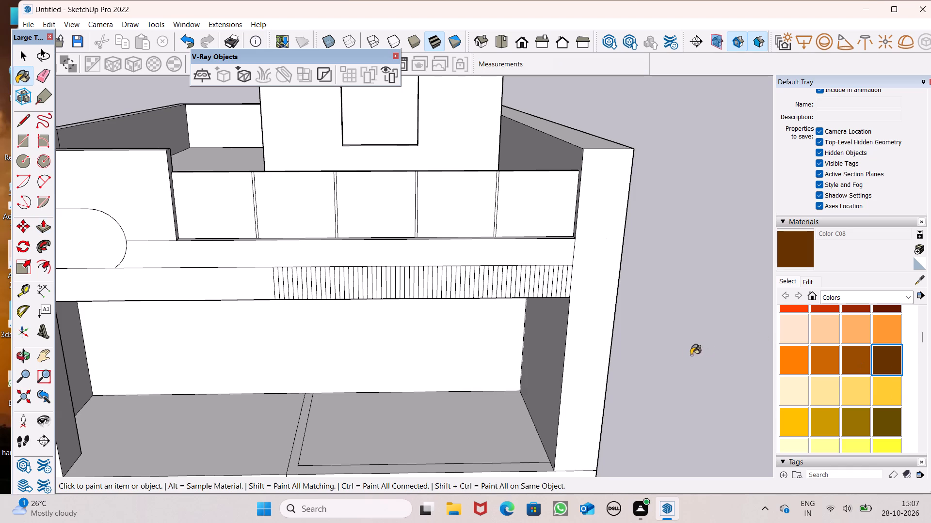
pyautogui.scroll(8, 189, 235)
pyautogui.scroll(6, 320, 135)
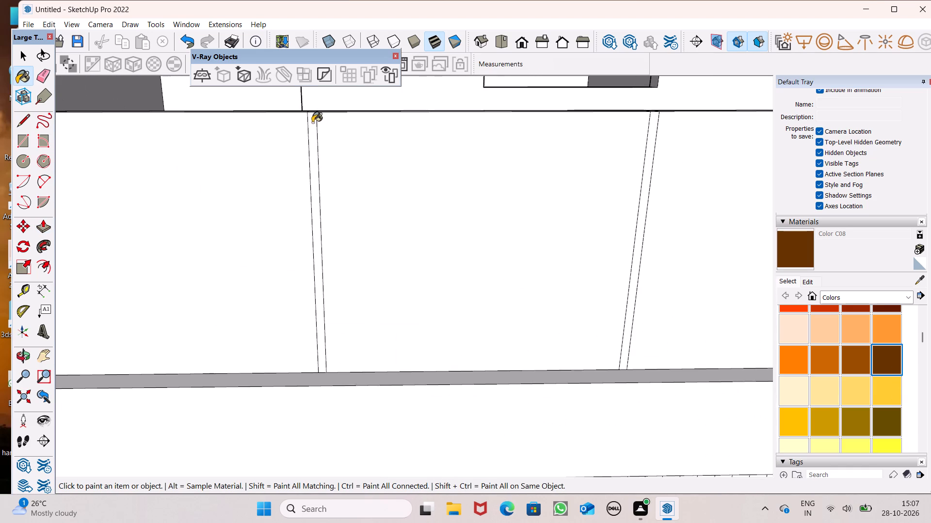
pyautogui.click(312, 123)
pyautogui.scroll(-5, 320, 172)
pyautogui.scroll(5, 496, 162)
pyautogui.click(549, 139)
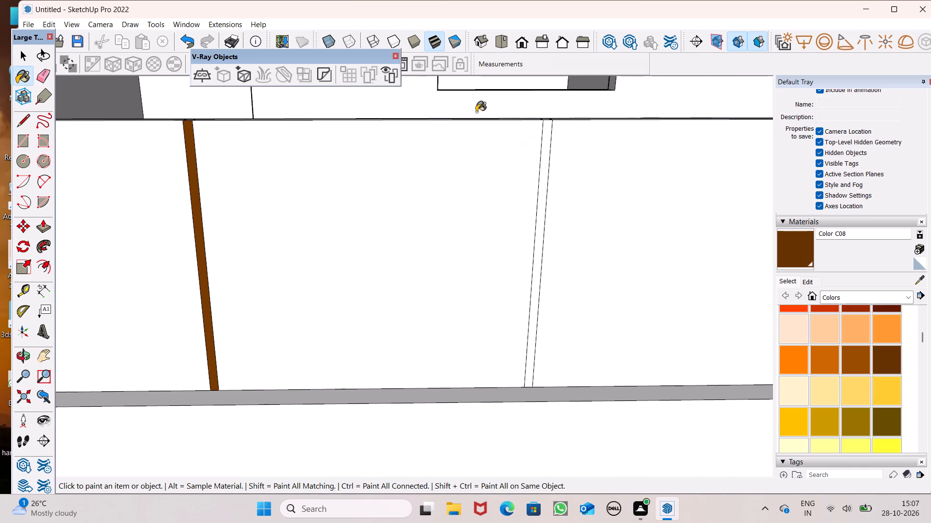
# Paint the front faces of the remaining two strips with Color C08.
pyautogui.scroll(-6, 454, 112)
pyautogui.scroll(5, 637, 122)
pyautogui.click(636, 120)
pyautogui.scroll(-8, 460, 120)
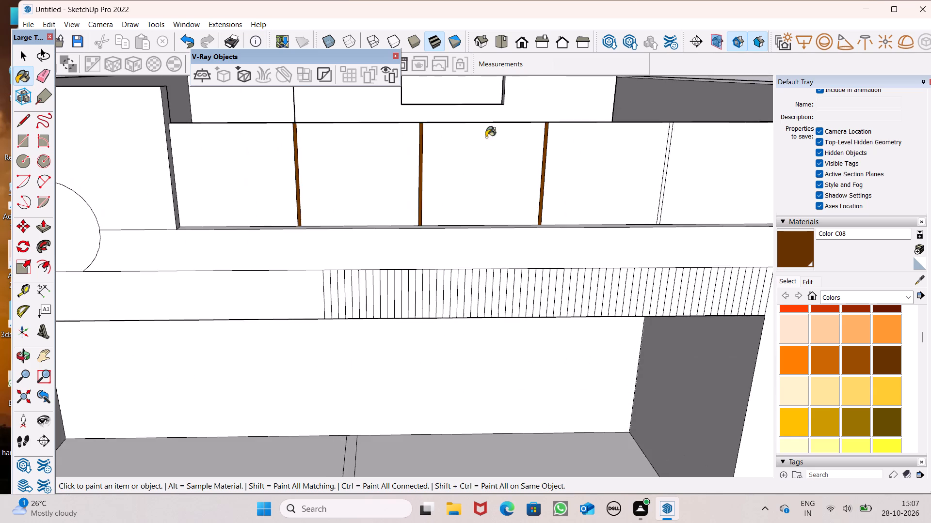
pyautogui.scroll(6, 598, 117)
pyautogui.scroll(7, 709, 132)
pyautogui.click(702, 134)
pyautogui.scroll(-5, 692, 114)
# Paint the top and back faces of the two strips farthest from the front parapet with Color C08.
pyautogui.moveTo(667, 161); pyautogui.dragTo(625, 478, button='middle')
pyautogui.scroll(7, 404, 415)
pyautogui.scroll(-7, 497, 338)
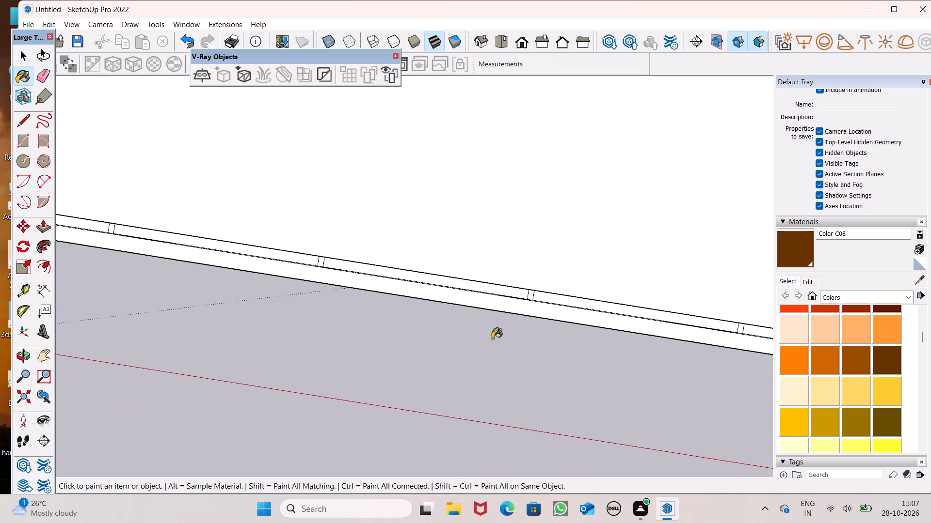
pyautogui.scroll(-12, 453, 314)
pyautogui.moveTo(526, 350); pyautogui.dragTo(602, 329, button='middle')
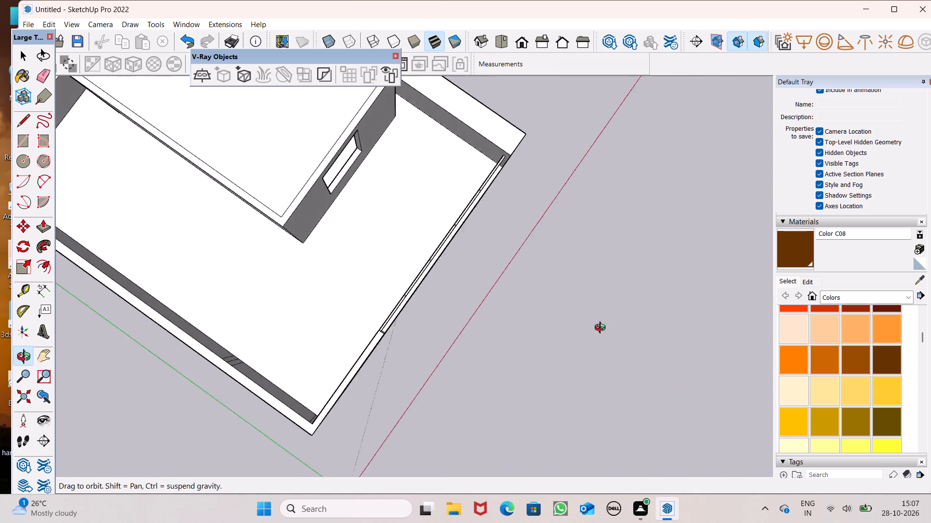
pyautogui.moveTo(602, 329); pyautogui.dragTo(930, 148, button='middle')
pyautogui.scroll(9, 348, 138)
pyautogui.scroll(3, 331, 209)
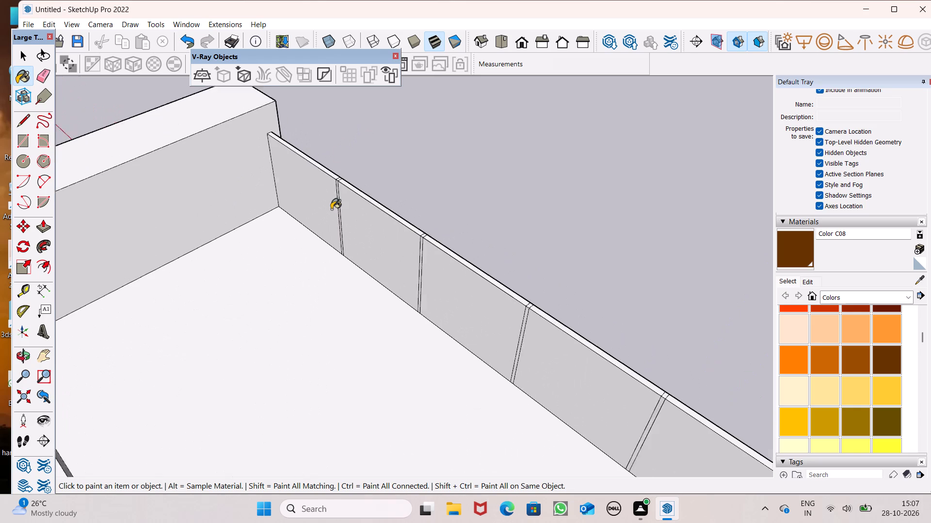
pyautogui.scroll(16, 331, 209)
pyautogui.click(338, 151)
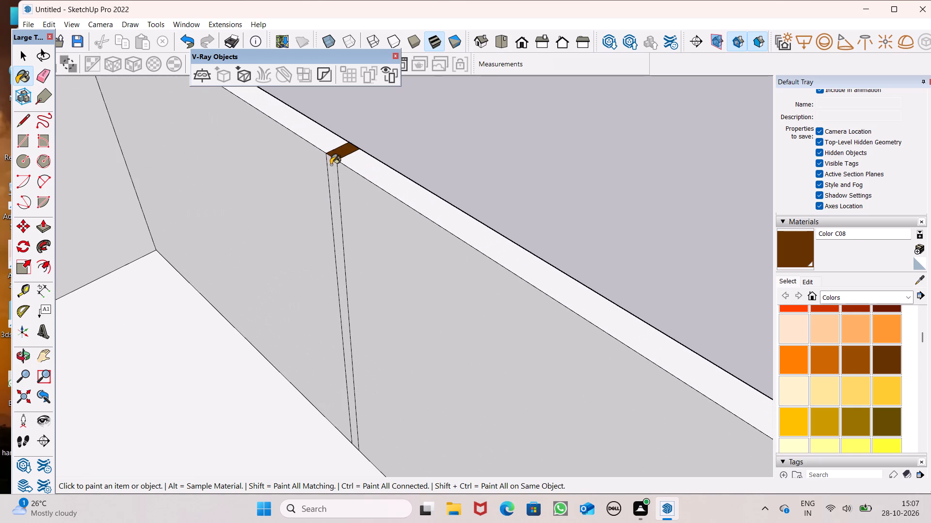
pyautogui.click(330, 165)
pyautogui.scroll(-7, 332, 133)
pyautogui.scroll(5, 586, 412)
pyautogui.click(637, 266)
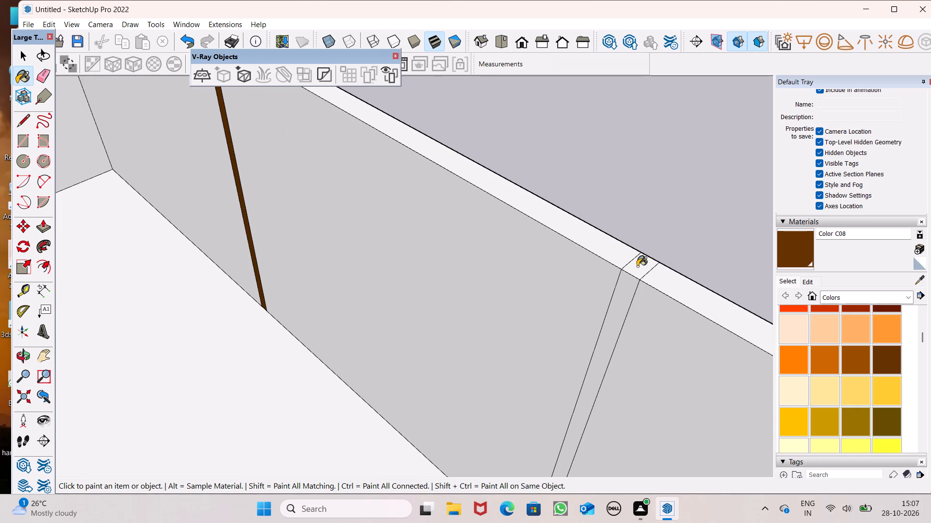
pyautogui.click(625, 285)
pyautogui.scroll(-9, 523, 249)
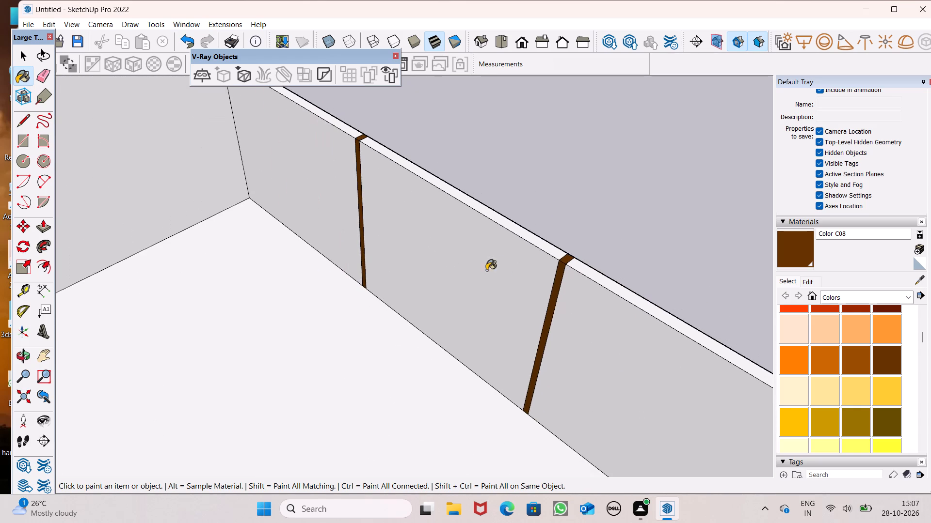
# Paint the top and back faces of the other two strips with Color C08.
pyautogui.scroll(-9, 353, 216)
pyautogui.scroll(7, 464, 278)
pyautogui.scroll(6, 520, 292)
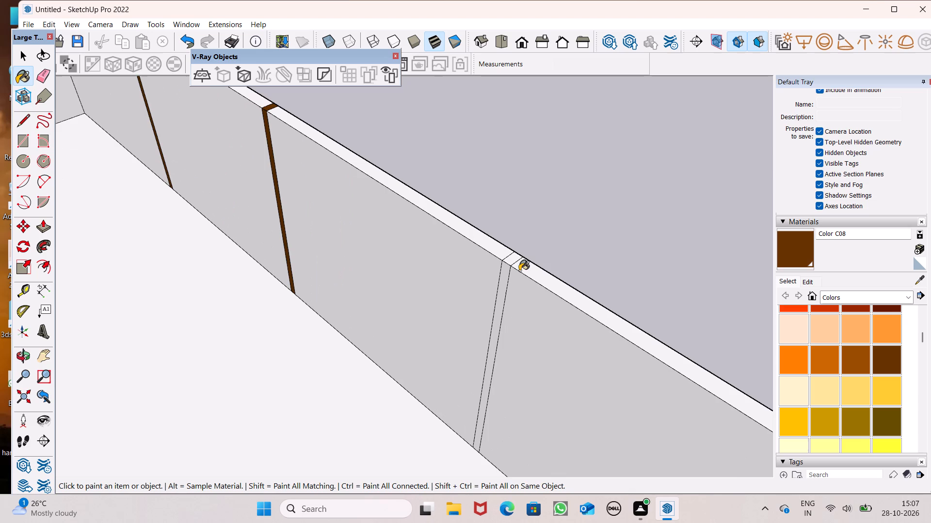
pyautogui.click(511, 256)
pyautogui.click(501, 265)
pyautogui.scroll(-7, 412, 211)
pyautogui.scroll(5, 665, 407)
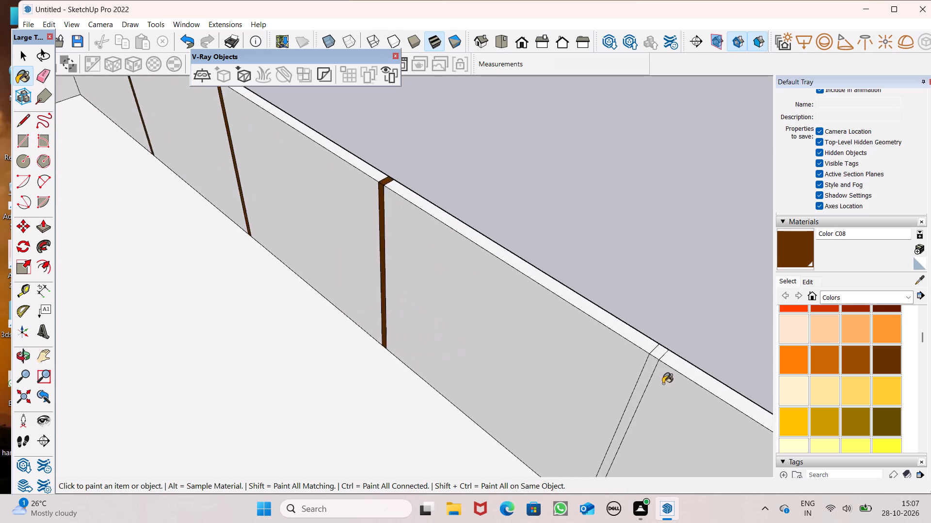
pyautogui.scroll(2, 663, 384)
pyautogui.click(655, 342)
pyautogui.click(642, 354)
pyautogui.scroll(-10, 453, 278)
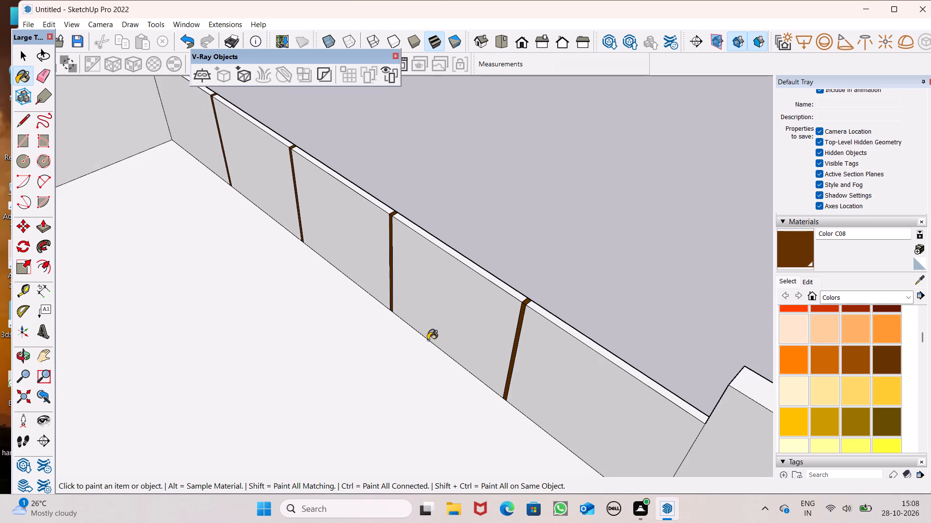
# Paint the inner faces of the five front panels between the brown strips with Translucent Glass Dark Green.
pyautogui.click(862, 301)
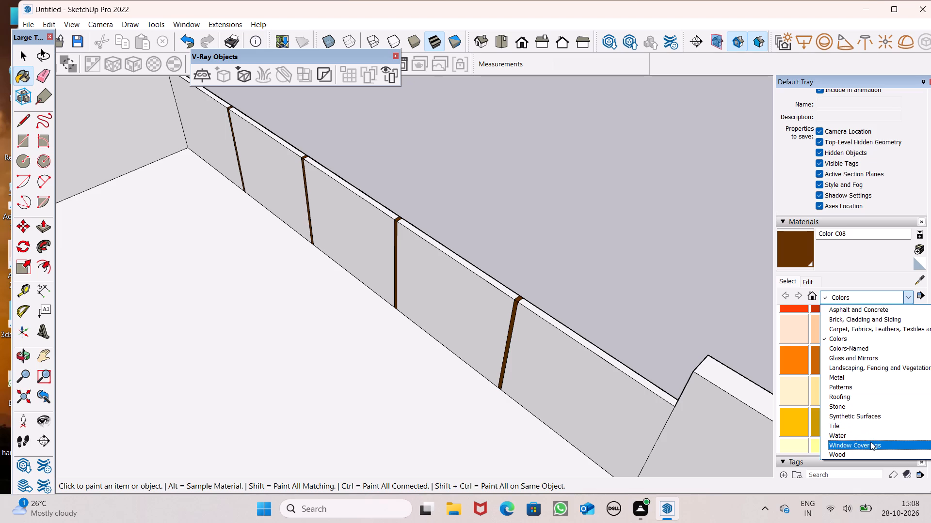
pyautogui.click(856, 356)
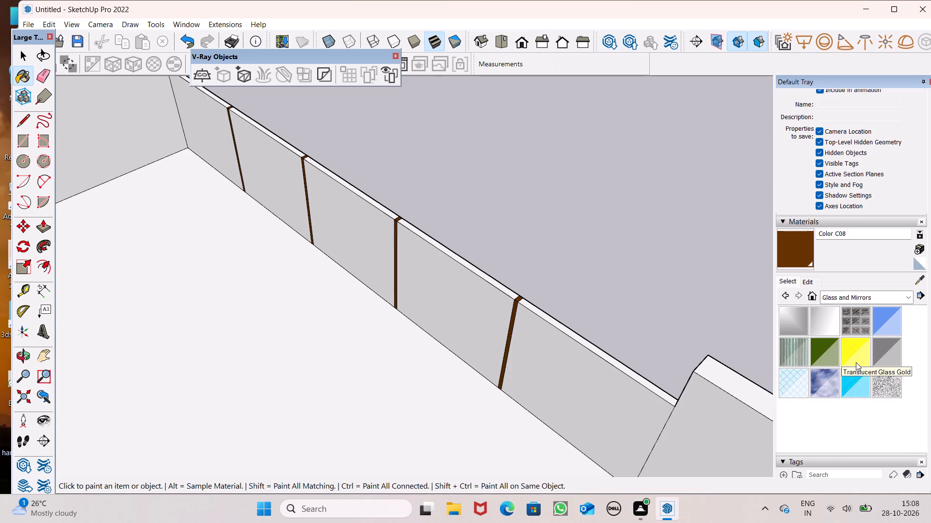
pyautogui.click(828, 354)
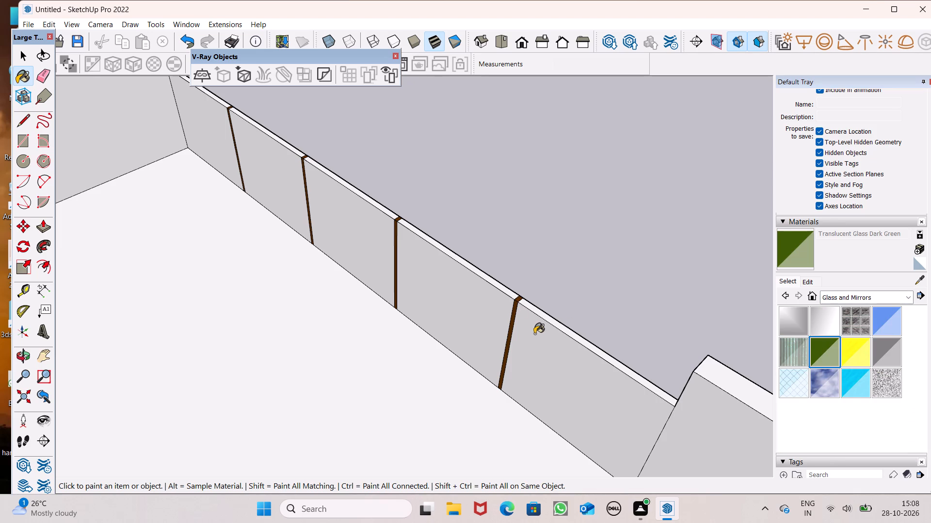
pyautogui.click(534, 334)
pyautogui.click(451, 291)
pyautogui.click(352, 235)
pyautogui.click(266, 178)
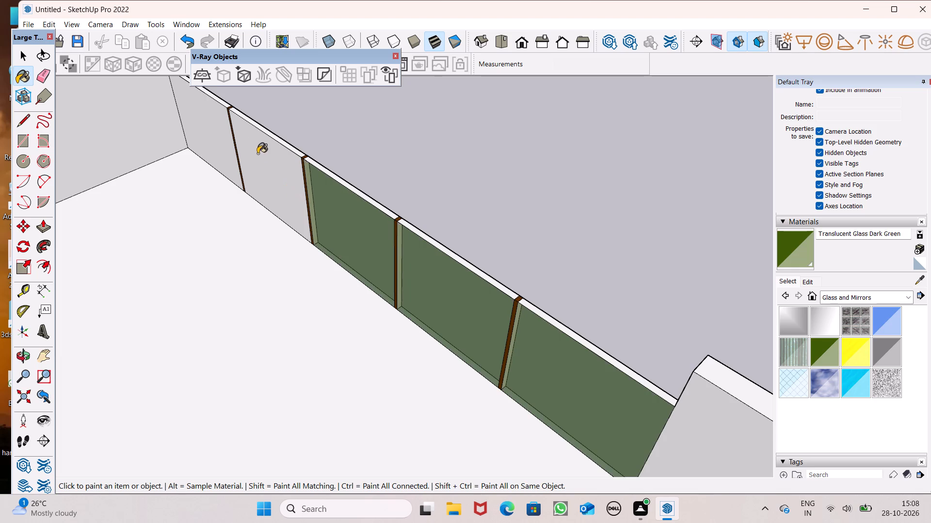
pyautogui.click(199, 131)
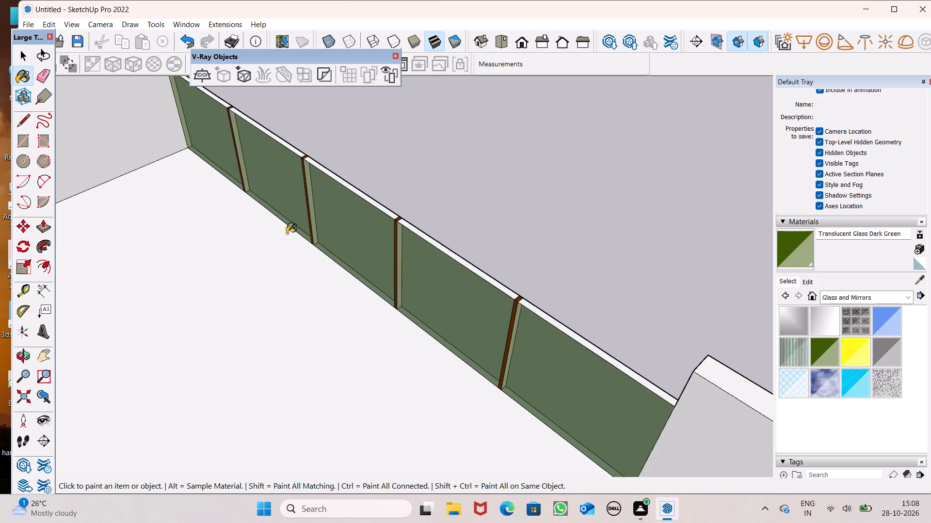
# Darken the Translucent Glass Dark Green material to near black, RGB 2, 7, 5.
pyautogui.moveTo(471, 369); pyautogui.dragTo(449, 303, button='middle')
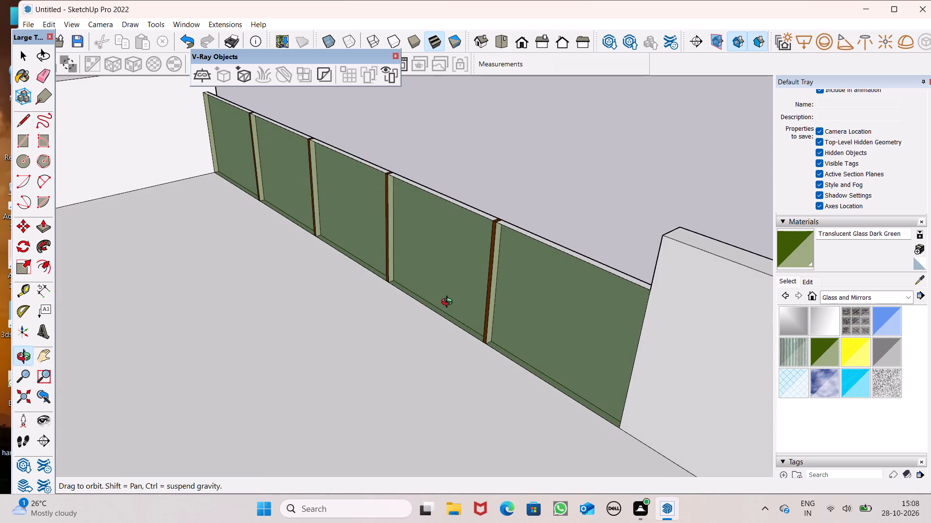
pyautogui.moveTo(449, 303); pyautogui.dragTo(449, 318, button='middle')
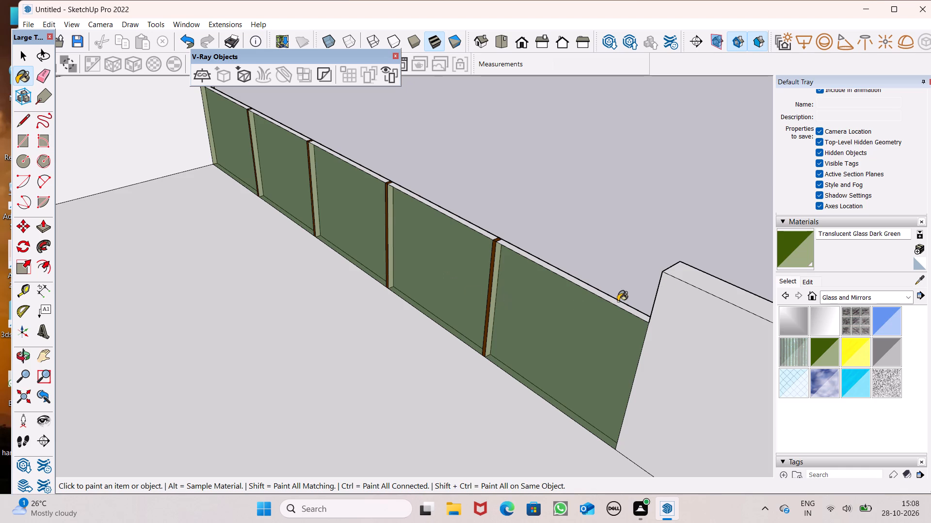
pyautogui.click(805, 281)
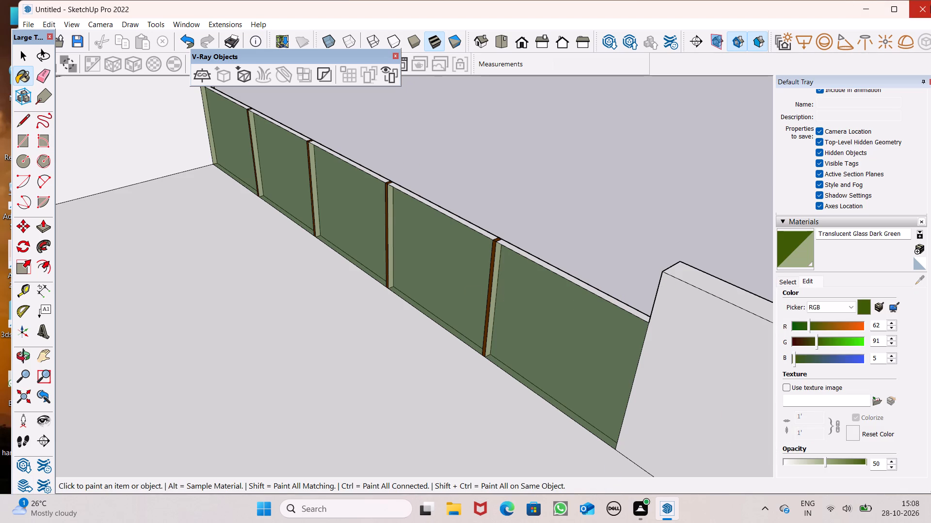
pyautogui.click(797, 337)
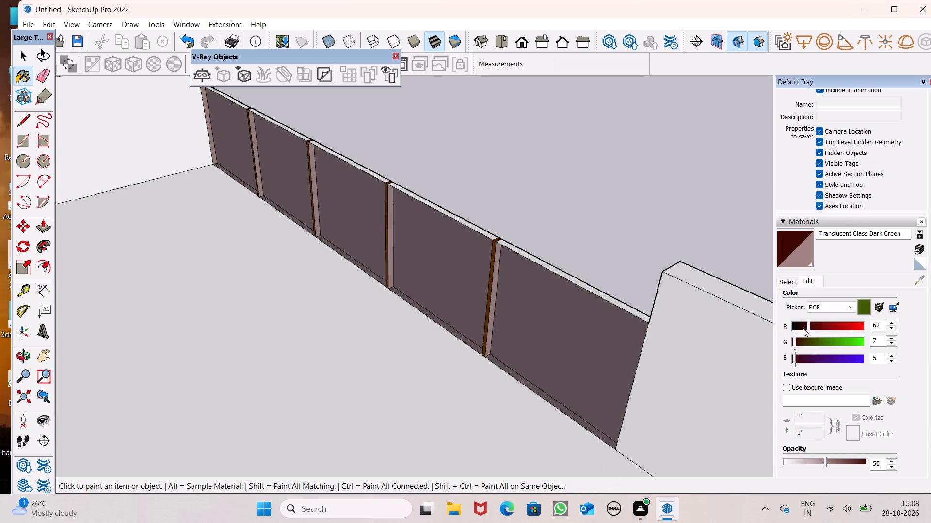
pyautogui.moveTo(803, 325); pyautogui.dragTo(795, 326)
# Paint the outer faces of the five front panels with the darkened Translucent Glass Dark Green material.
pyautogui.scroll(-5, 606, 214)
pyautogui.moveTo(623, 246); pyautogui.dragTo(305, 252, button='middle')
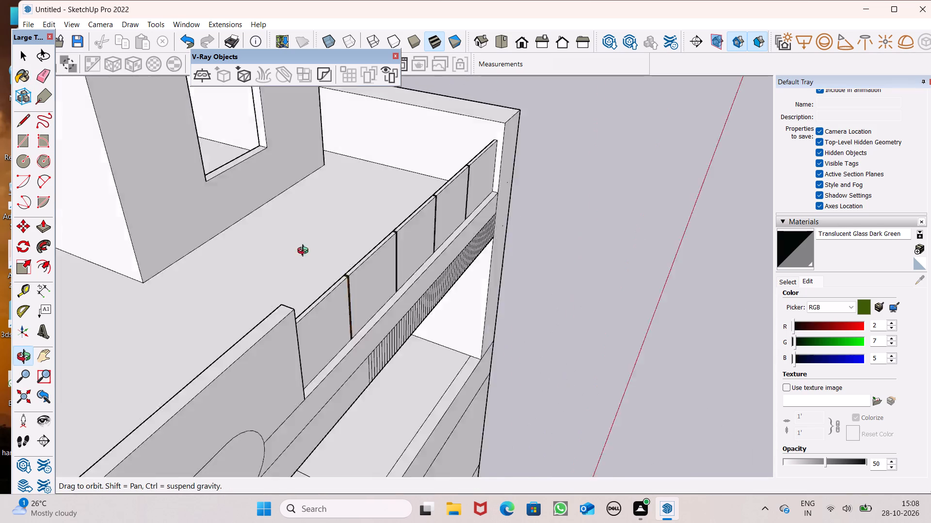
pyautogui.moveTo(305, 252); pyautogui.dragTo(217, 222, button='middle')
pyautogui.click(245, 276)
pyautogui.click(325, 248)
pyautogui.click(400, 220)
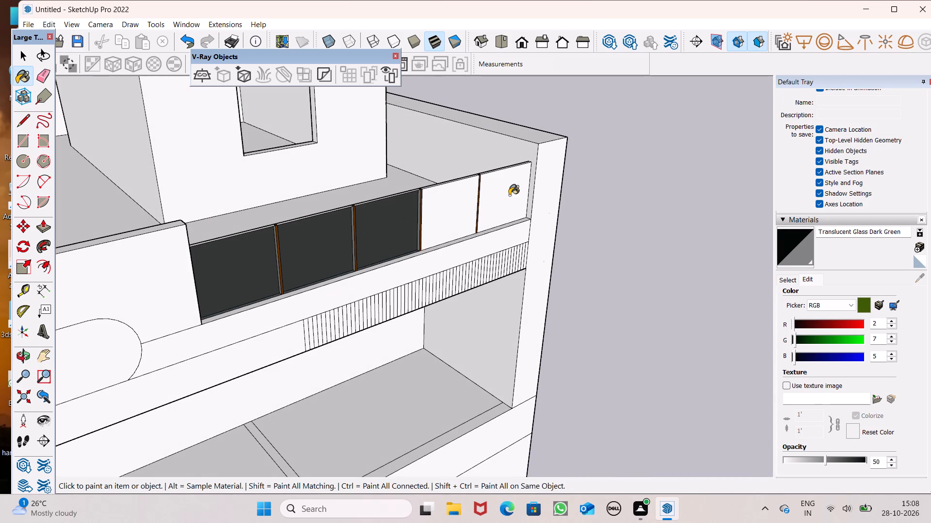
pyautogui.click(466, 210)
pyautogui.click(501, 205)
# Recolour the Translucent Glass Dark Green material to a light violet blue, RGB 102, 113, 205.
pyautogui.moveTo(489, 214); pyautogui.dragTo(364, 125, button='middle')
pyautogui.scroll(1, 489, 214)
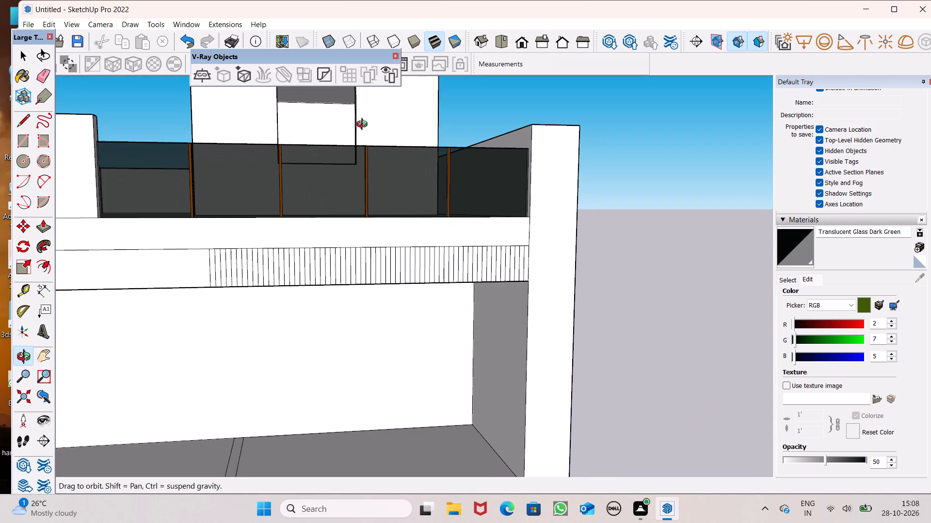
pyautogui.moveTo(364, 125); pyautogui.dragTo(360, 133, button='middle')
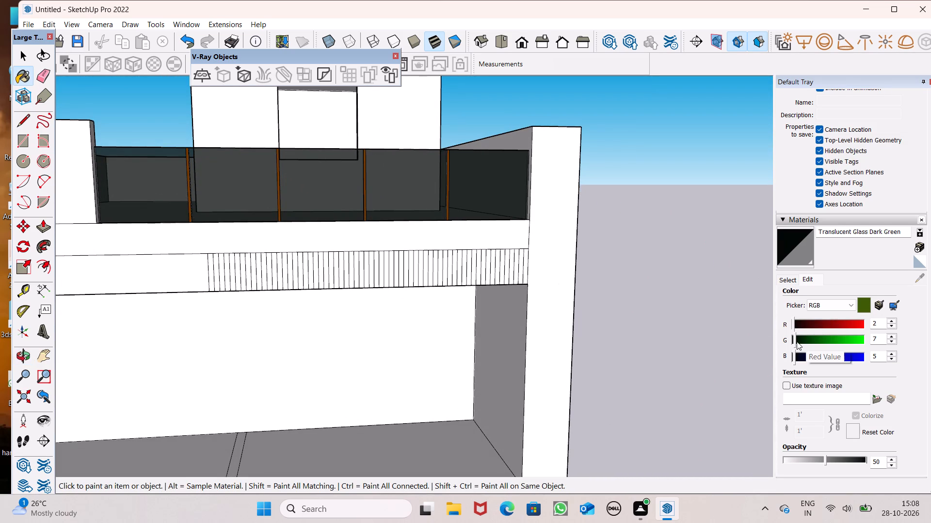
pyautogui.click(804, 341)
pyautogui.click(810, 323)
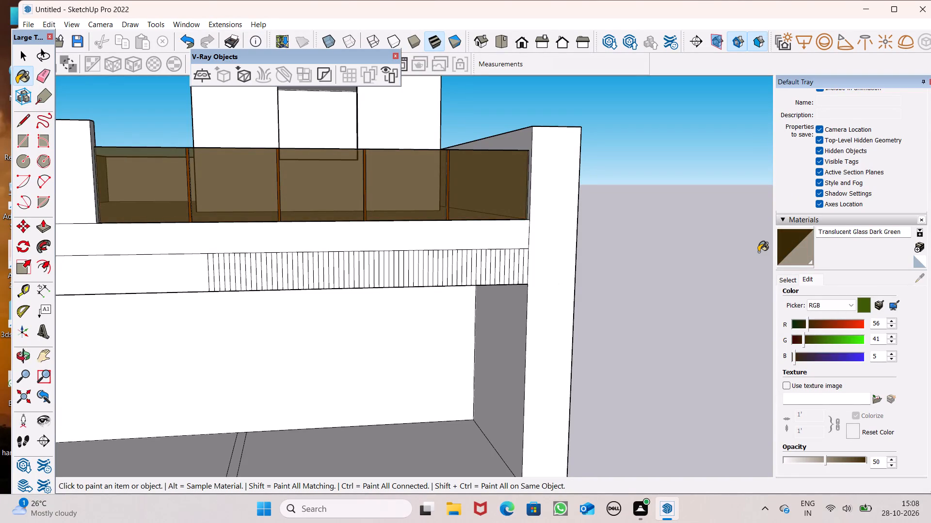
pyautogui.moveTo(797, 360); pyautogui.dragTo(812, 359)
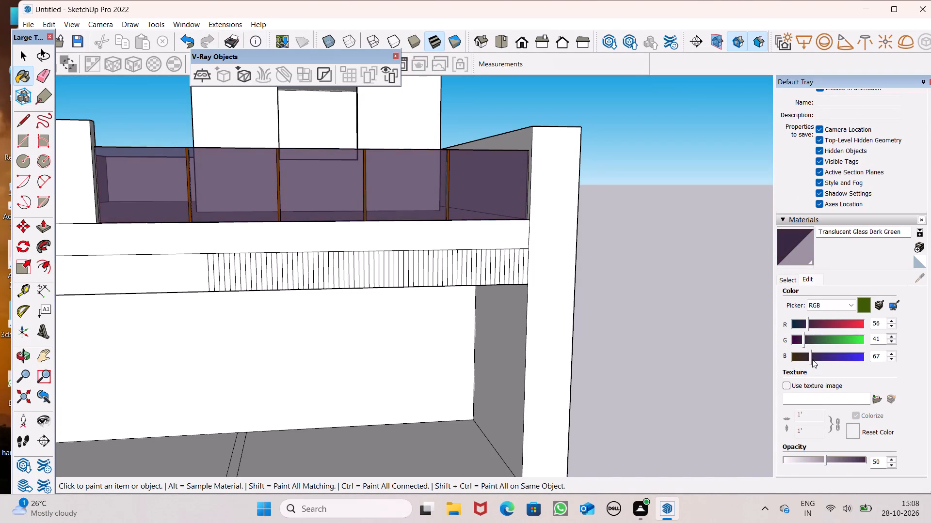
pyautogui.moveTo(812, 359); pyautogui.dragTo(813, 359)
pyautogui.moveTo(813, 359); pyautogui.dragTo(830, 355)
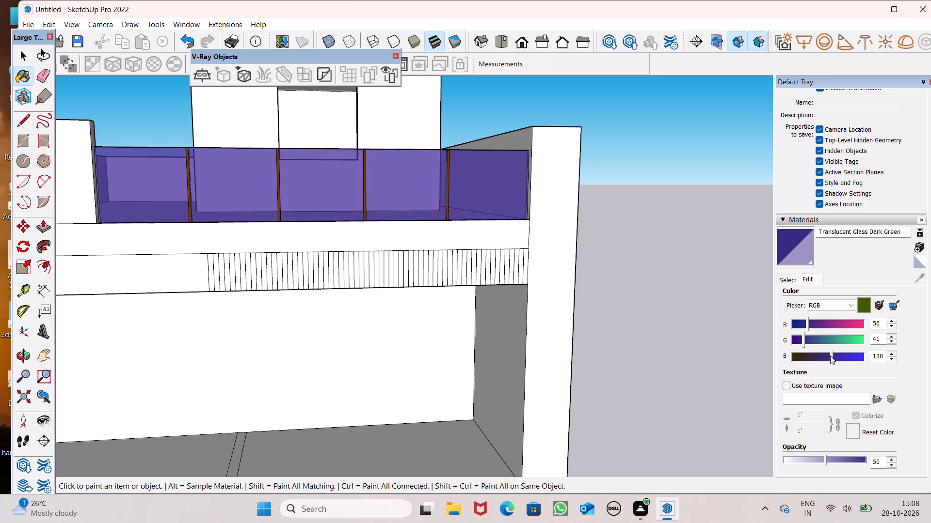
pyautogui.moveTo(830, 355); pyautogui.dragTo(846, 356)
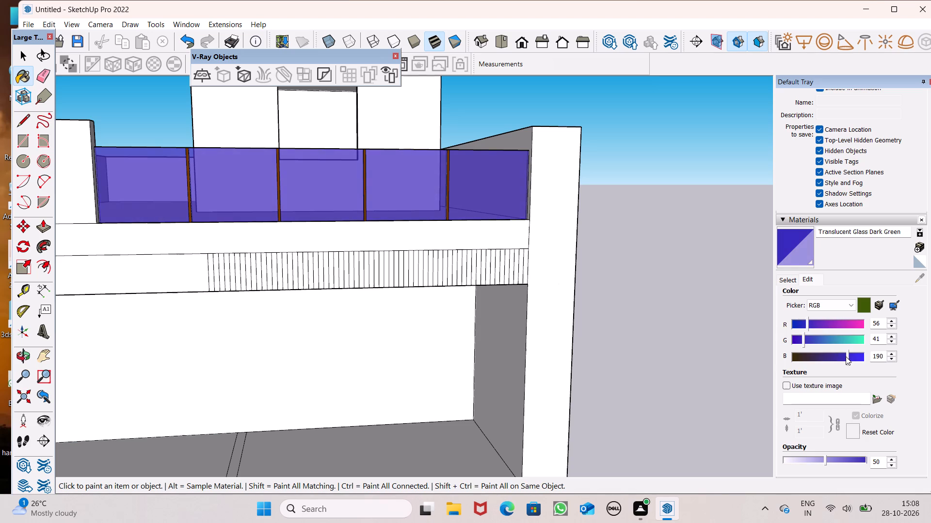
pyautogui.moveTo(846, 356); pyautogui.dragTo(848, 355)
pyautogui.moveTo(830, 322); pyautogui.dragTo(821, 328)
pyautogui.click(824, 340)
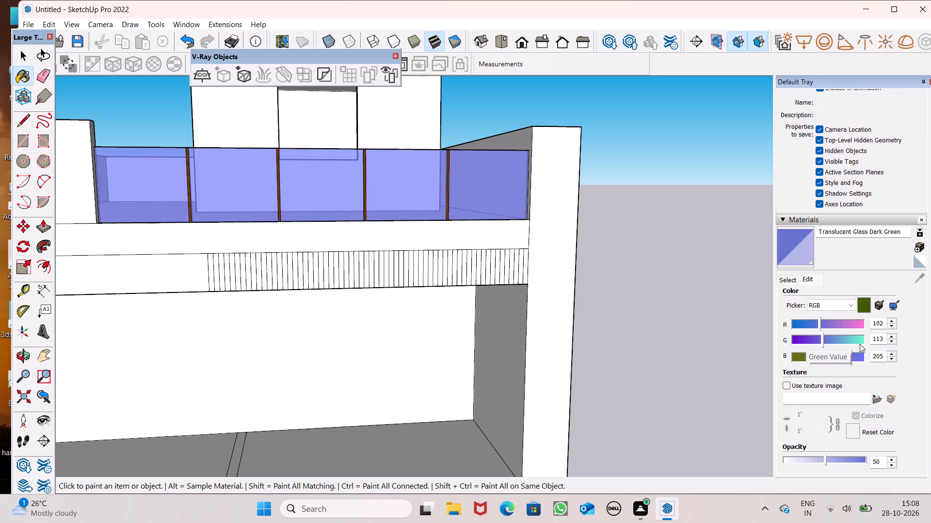
# Paint the outer faces of the five front panels with Translucent Glass Gray.
pyautogui.click(790, 278)
pyautogui.click(882, 347)
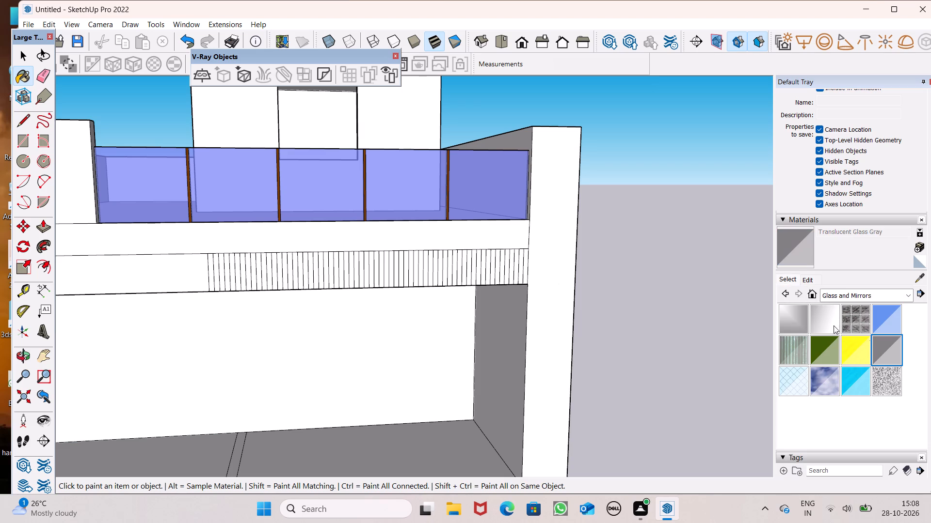
pyautogui.click(391, 179)
pyautogui.click(498, 208)
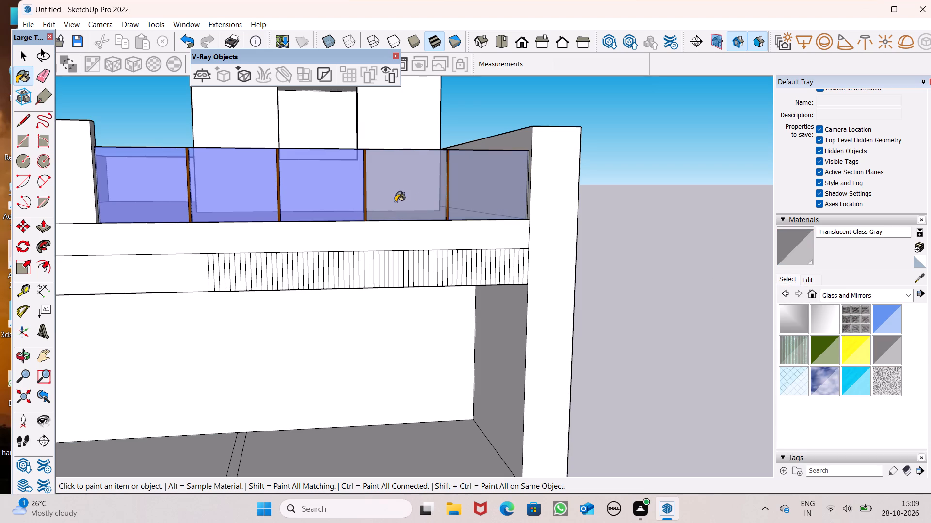
pyautogui.scroll(1, 373, 196)
pyautogui.click(310, 200)
pyautogui.click(225, 178)
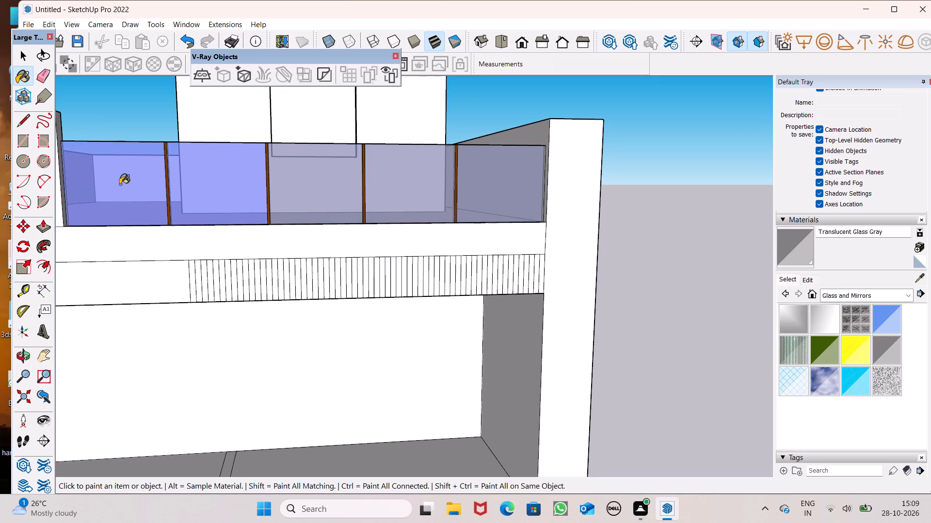
pyautogui.click(121, 185)
# Paint the inner faces of the five front panels with Translucent Glass Gray.
pyautogui.scroll(-3, 278, 161)
pyautogui.moveTo(338, 184); pyautogui.dragTo(914, 323, button='middle')
pyautogui.scroll(2, 603, 274)
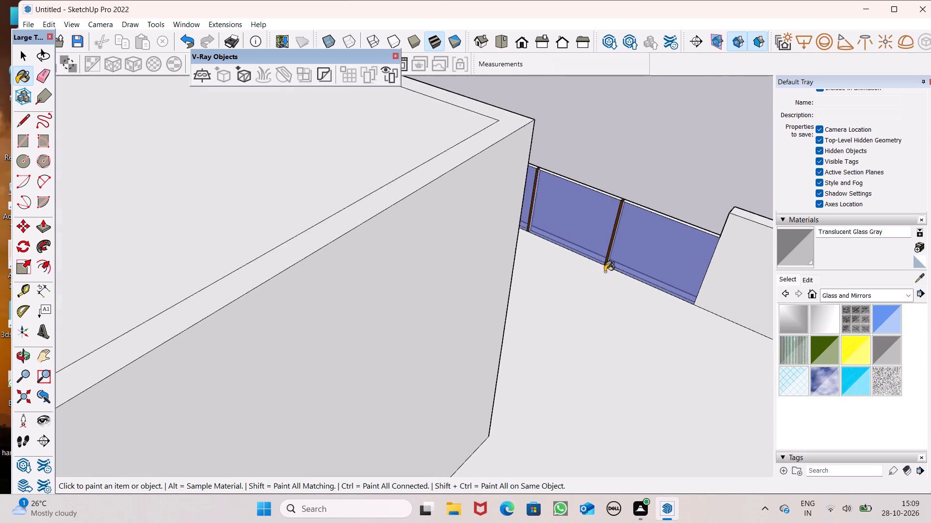
pyautogui.scroll(2, 605, 272)
pyautogui.moveTo(639, 250); pyautogui.dragTo(628, 246)
pyautogui.click(537, 200)
pyautogui.moveTo(571, 246); pyautogui.dragTo(432, 201, button='middle')
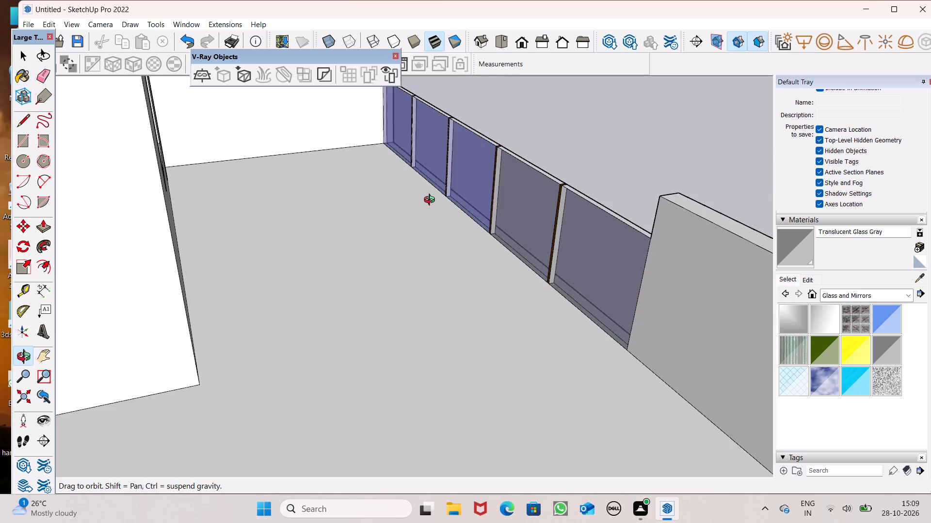
pyautogui.moveTo(432, 201); pyautogui.dragTo(431, 201, button='middle')
pyautogui.scroll(1, 431, 201)
pyautogui.scroll(3, 427, 154)
pyautogui.click(434, 118)
pyautogui.moveTo(374, 115); pyautogui.dragTo(383, 115)
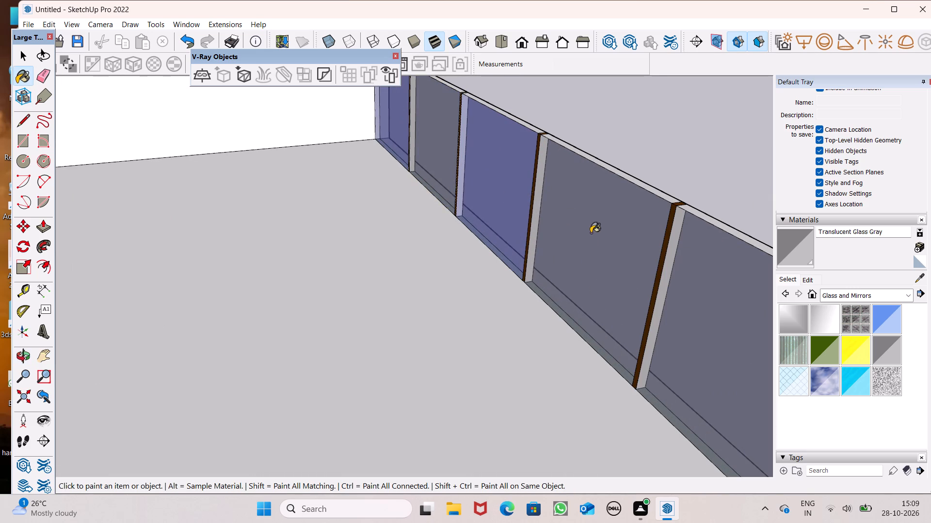
pyautogui.click(491, 194)
# Paint the outer face of one of the two middle strips between the glass panels with Color C08.
pyautogui.scroll(-5, 488, 205)
pyautogui.moveTo(488, 239); pyautogui.dragTo(465, 241, button='middle')
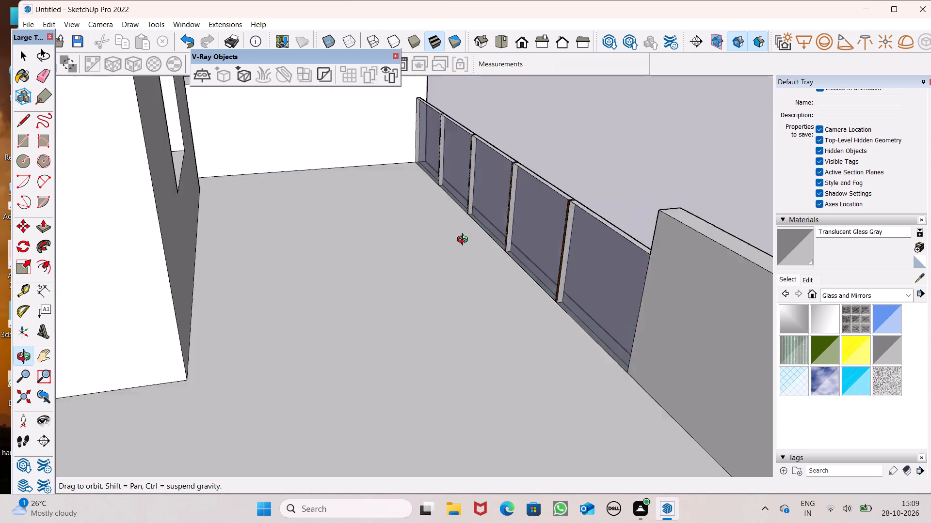
pyautogui.moveTo(465, 241); pyautogui.dragTo(21, 201, button='middle')
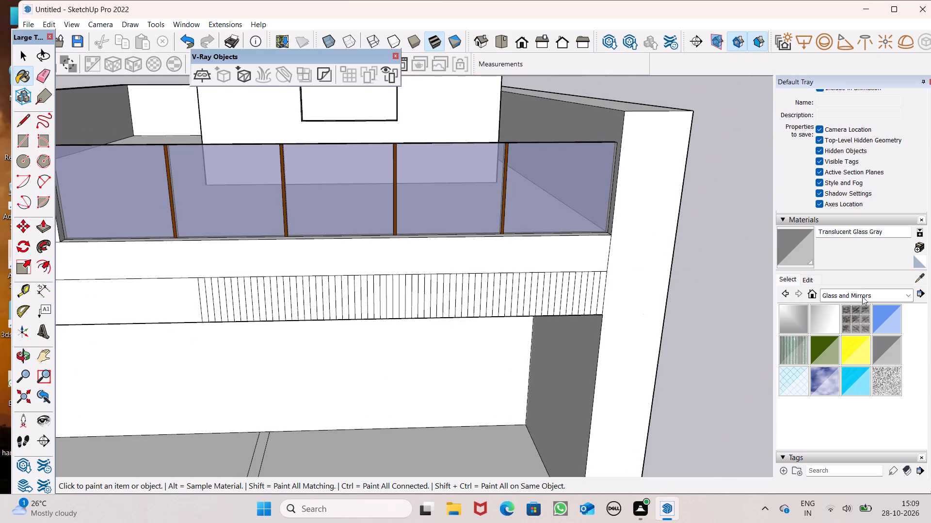
pyautogui.click(862, 296)
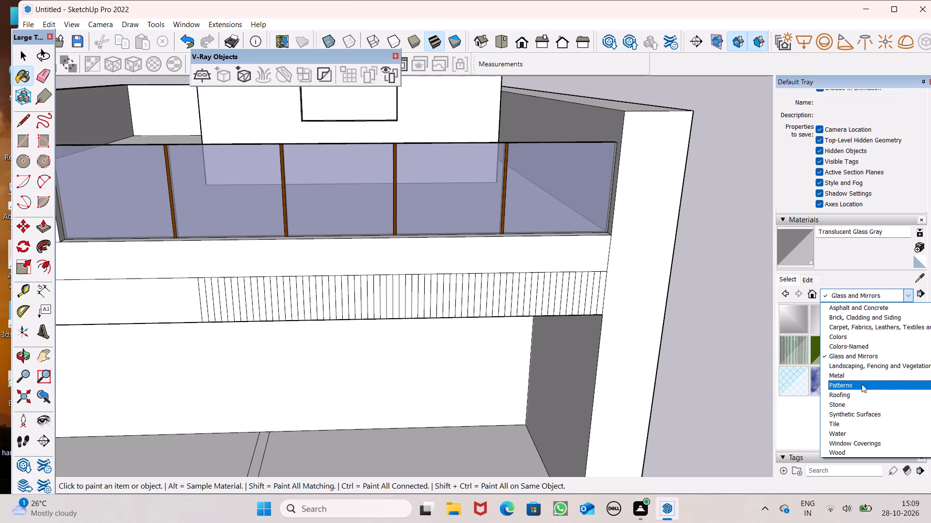
pyautogui.click(869, 336)
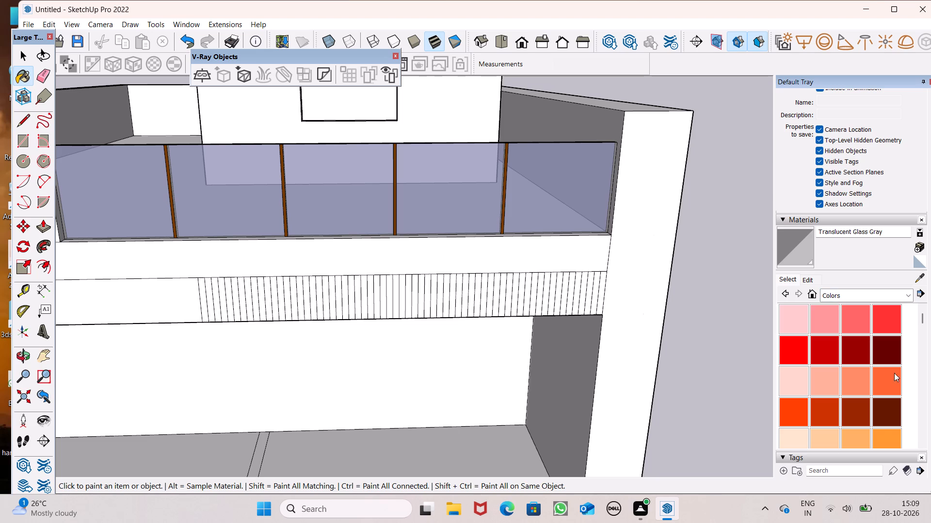
pyautogui.scroll(-1, 882, 400)
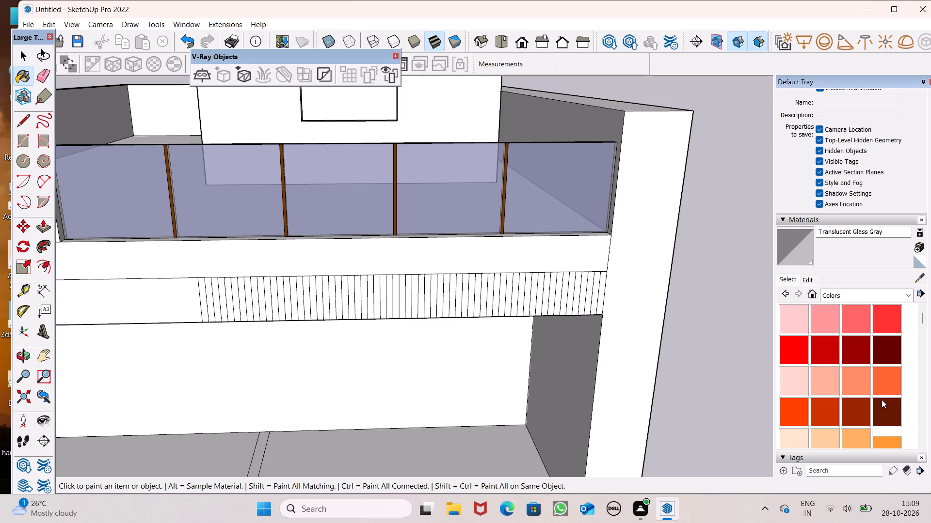
pyautogui.click(884, 404)
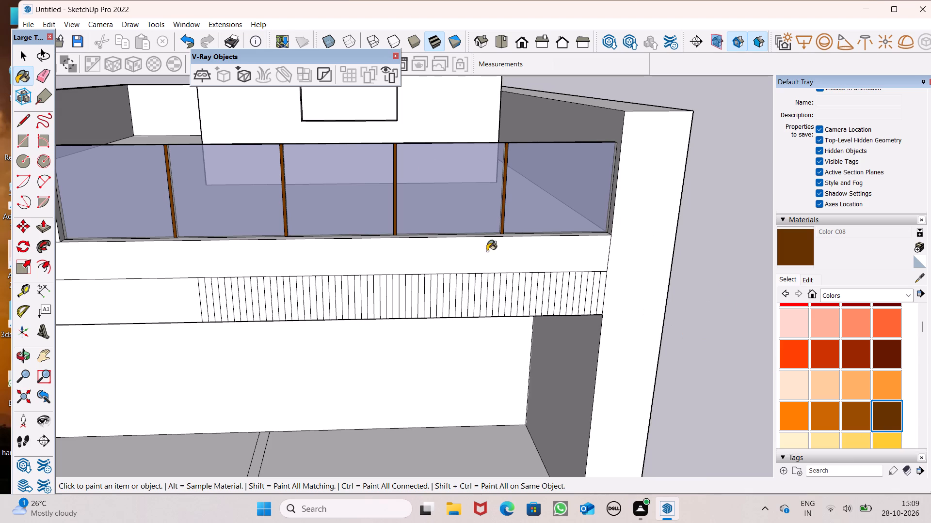
pyautogui.scroll(7, 290, 82)
pyautogui.scroll(8, 448, 156)
pyautogui.scroll(6, 399, 121)
pyautogui.click(403, 112)
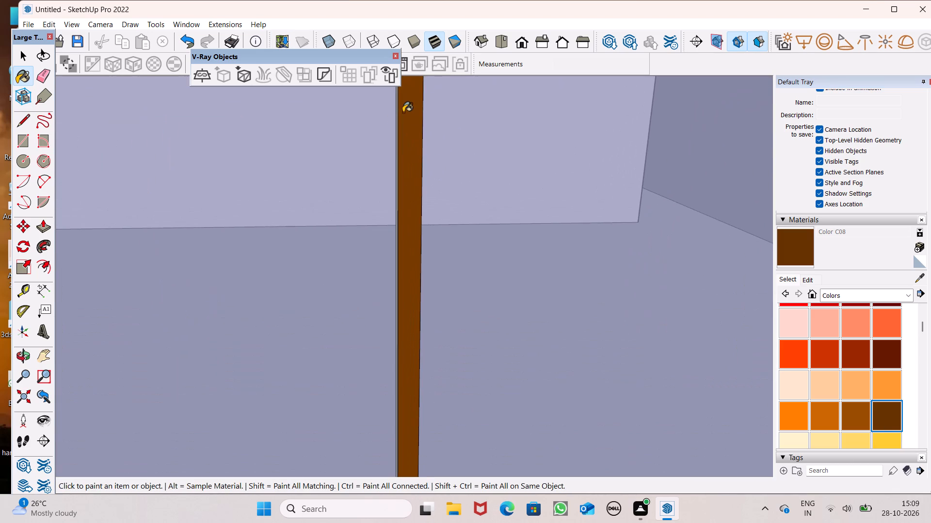
pyautogui.scroll(-1, 414, 138)
pyautogui.click(414, 138)
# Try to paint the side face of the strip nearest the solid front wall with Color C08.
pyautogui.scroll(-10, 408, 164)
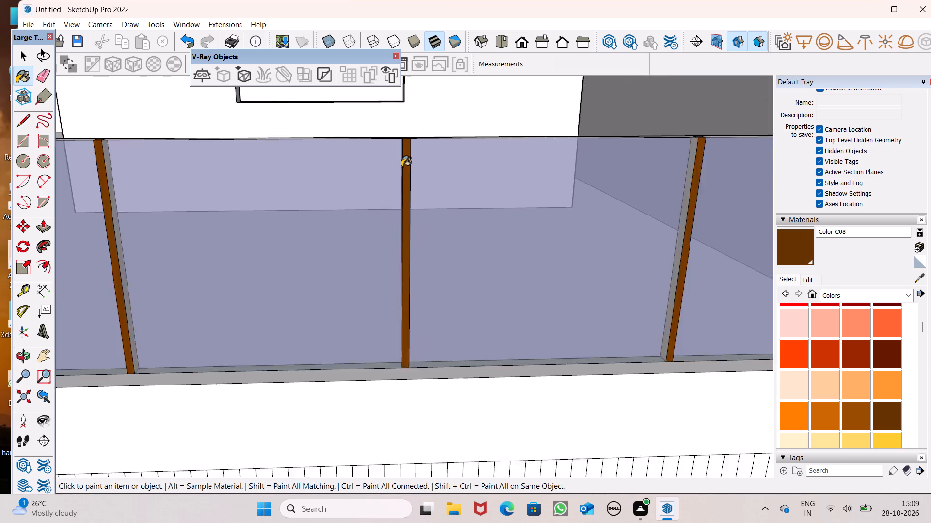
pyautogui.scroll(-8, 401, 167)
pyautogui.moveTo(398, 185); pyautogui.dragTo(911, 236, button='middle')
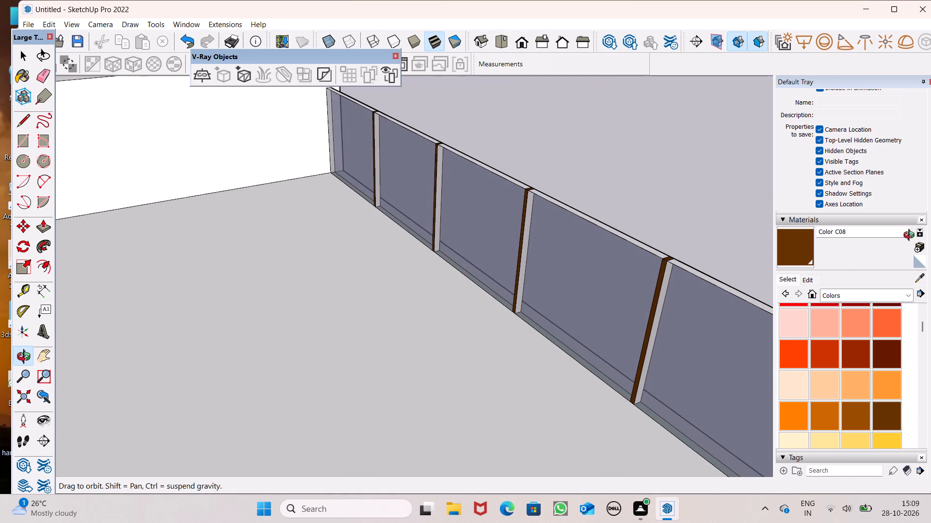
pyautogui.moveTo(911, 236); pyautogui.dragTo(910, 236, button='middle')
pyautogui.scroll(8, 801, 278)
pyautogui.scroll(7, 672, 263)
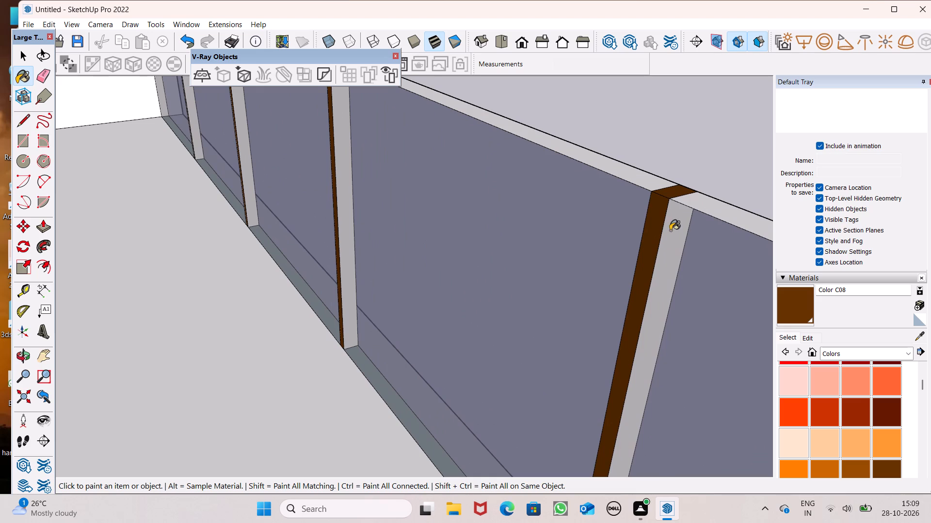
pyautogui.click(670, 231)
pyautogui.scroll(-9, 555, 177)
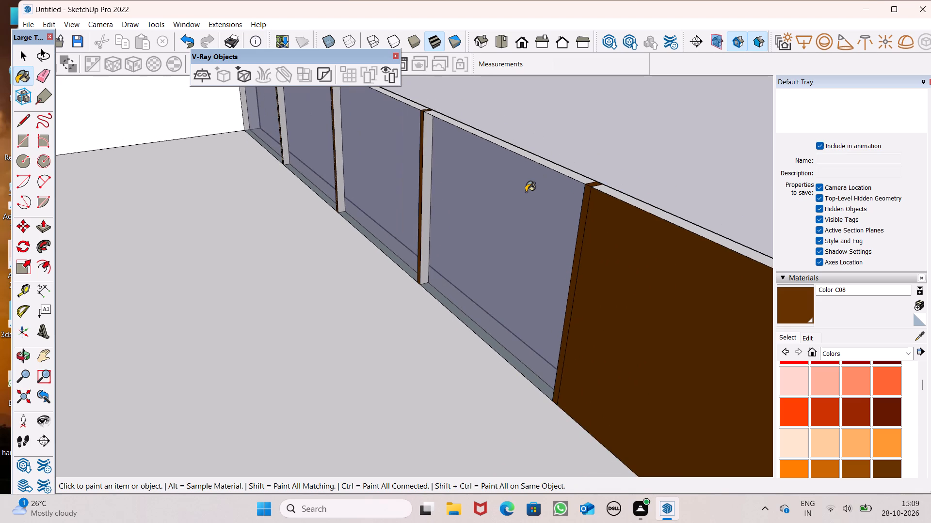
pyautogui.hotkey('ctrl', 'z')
# Paint the side face of the first strip that faces the solid front wall with Color C08.
pyautogui.scroll(-6, 523, 187)
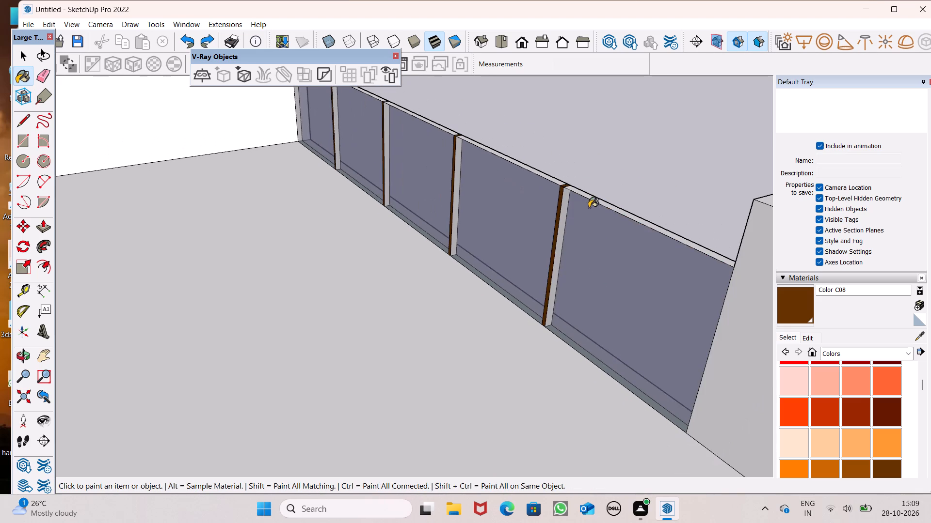
pyautogui.scroll(8, 589, 208)
pyautogui.moveTo(651, 238); pyautogui.dragTo(435, 226, button='middle')
pyautogui.scroll(8, 372, 197)
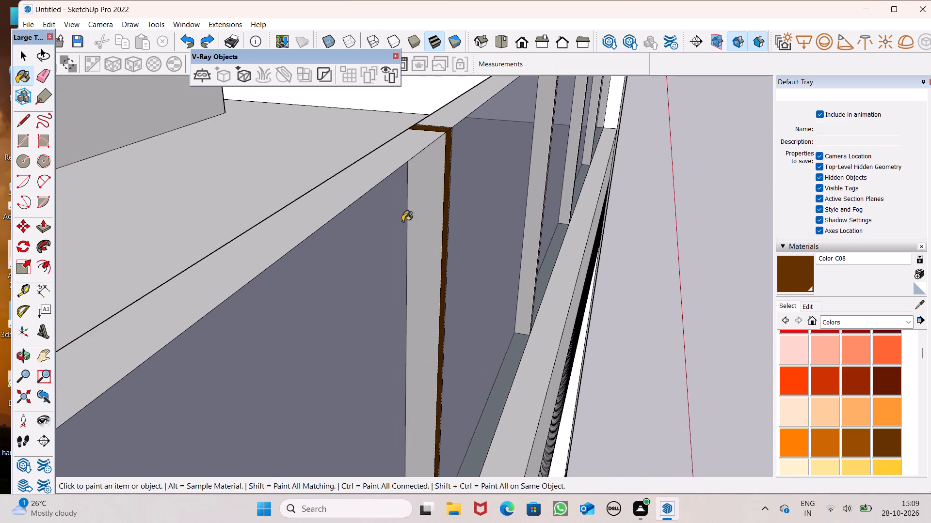
pyautogui.scroll(17, 402, 221)
pyautogui.middleClick(430, 226)
pyautogui.scroll(8, 429, 222)
pyautogui.moveTo(449, 279); pyautogui.dragTo(478, 259, button='middle')
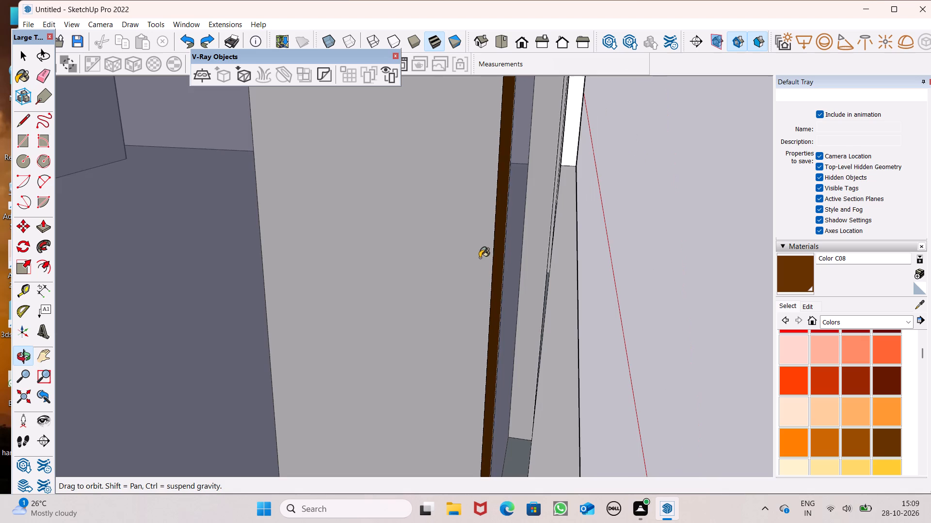
pyautogui.moveTo(417, 242); pyautogui.dragTo(453, 207, button='middle')
pyautogui.scroll(1, 449, 222)
pyautogui.scroll(15, 380, 222)
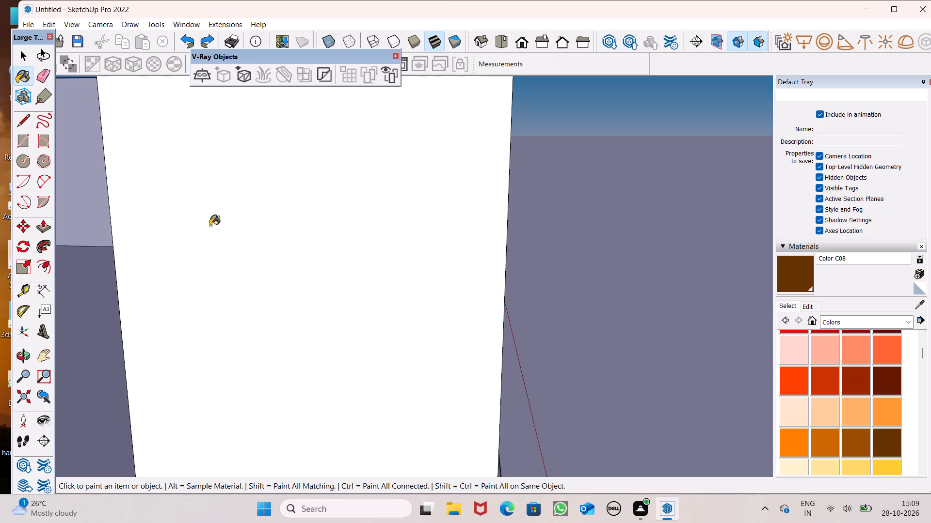
pyautogui.click(211, 224)
# Paint the opposite side face of the first strip, facing away from the solid front wall, with Color C08.
pyautogui.scroll(-2, 357, 264)
pyautogui.moveTo(416, 291); pyautogui.dragTo(8, 295, button='middle')
pyautogui.scroll(1, 8, 295)
pyautogui.moveTo(642, 261); pyautogui.dragTo(532, 269, button='middle')
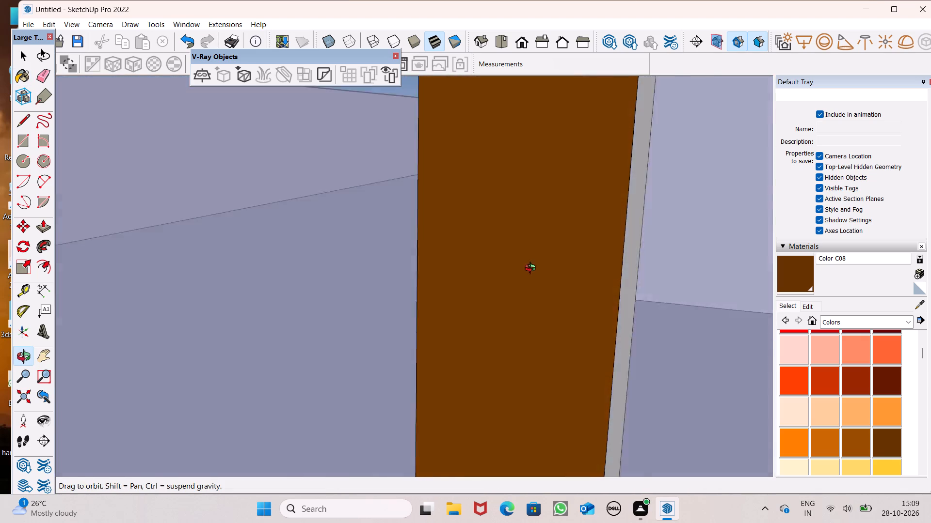
pyautogui.moveTo(532, 269); pyautogui.dragTo(342, 276, button='middle')
pyautogui.scroll(-6, 367, 217)
pyautogui.scroll(4, 477, 237)
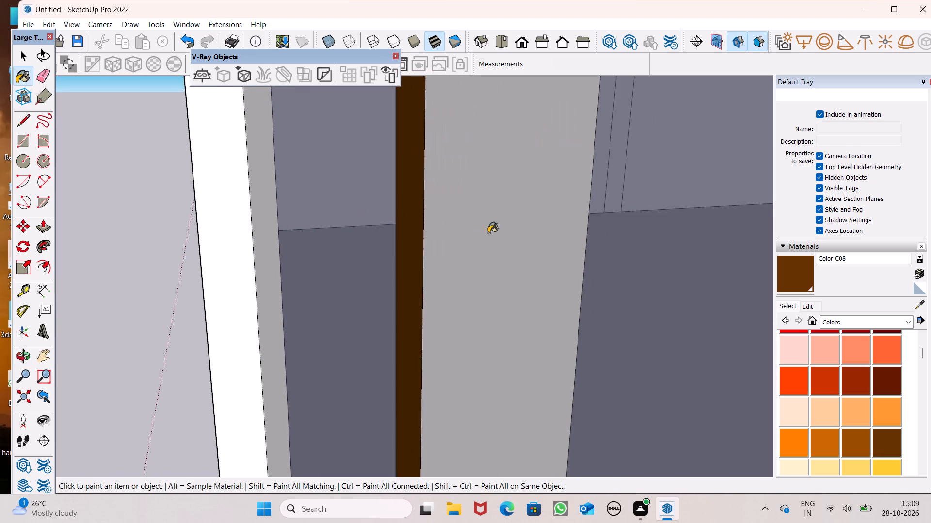
pyautogui.scroll(20, 488, 233)
pyautogui.scroll(12, 488, 233)
pyautogui.middleClick(518, 231)
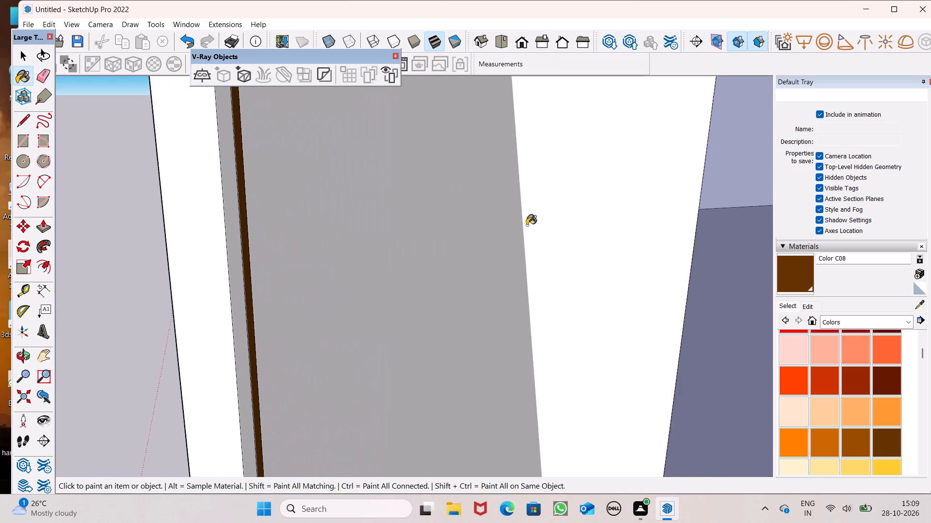
pyautogui.scroll(4, 526, 230)
pyautogui.click(530, 235)
# Paint the side face of the second strip that faces the first strip with Color C08.
pyautogui.scroll(-5, 464, 180)
pyautogui.moveTo(416, 219); pyautogui.dragTo(595, 222, button='middle')
pyautogui.scroll(-4, 385, 194)
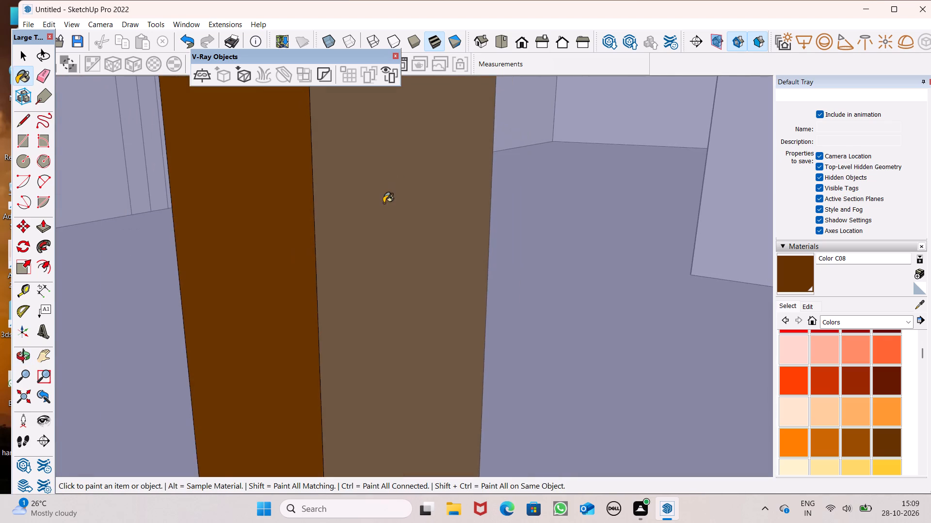
pyautogui.scroll(-17, 384, 203)
pyautogui.scroll(-19, 642, 78)
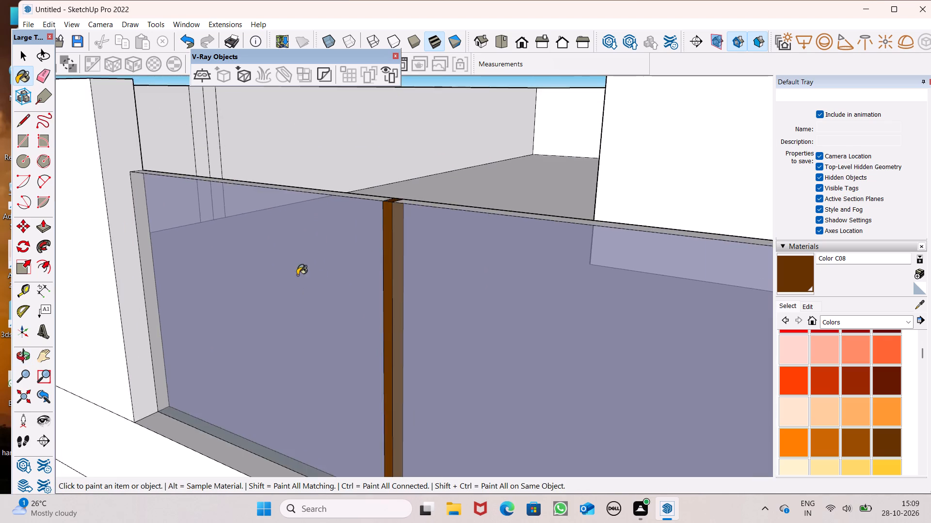
pyautogui.scroll(-3, 297, 275)
pyautogui.moveTo(330, 307); pyautogui.dragTo(549, 339, button='middle')
pyautogui.scroll(-6, 257, 230)
pyautogui.scroll(8, 513, 239)
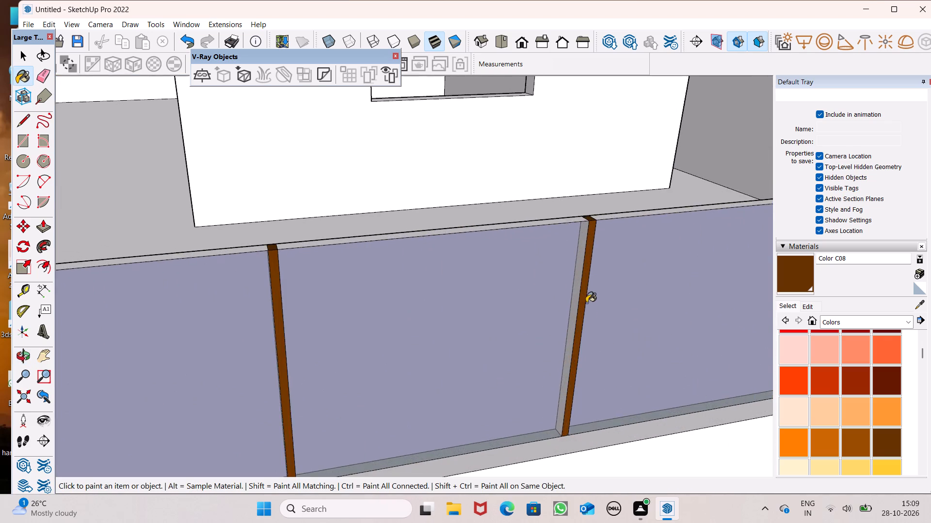
pyautogui.scroll(5, 584, 298)
pyautogui.scroll(7, 574, 260)
pyautogui.moveTo(553, 246); pyautogui.dragTo(638, 216, button='middle')
pyautogui.scroll(8, 571, 243)
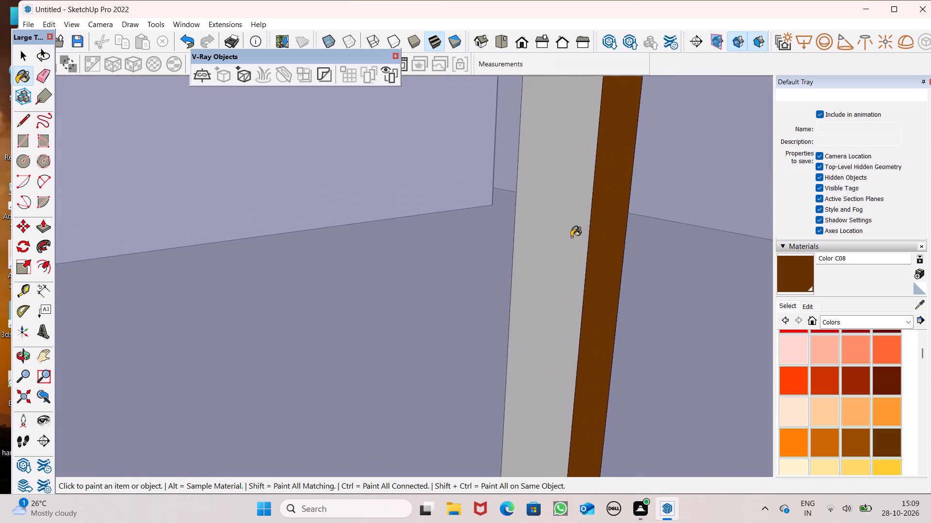
pyautogui.scroll(20, 571, 237)
pyautogui.scroll(18, 571, 237)
pyautogui.moveTo(572, 233); pyautogui.dragTo(581, 221, button='middle')
pyautogui.middleClick(593, 232)
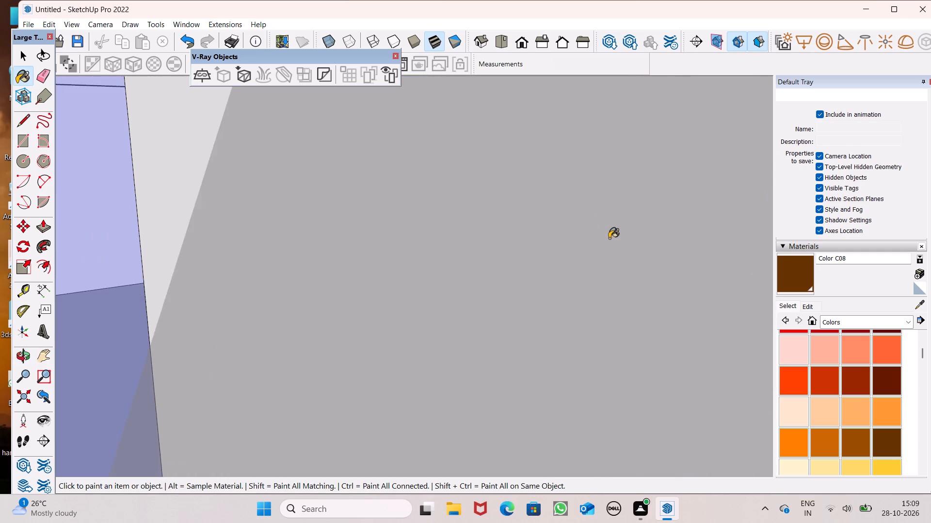
pyautogui.scroll(5, 609, 238)
pyautogui.click(572, 227)
# Paint the opposite side face of the second strip, facing the third strip, with Color C08.
pyautogui.scroll(-4, 457, 197)
pyautogui.moveTo(566, 276); pyautogui.dragTo(196, 260, button='middle')
pyautogui.scroll(1, 196, 260)
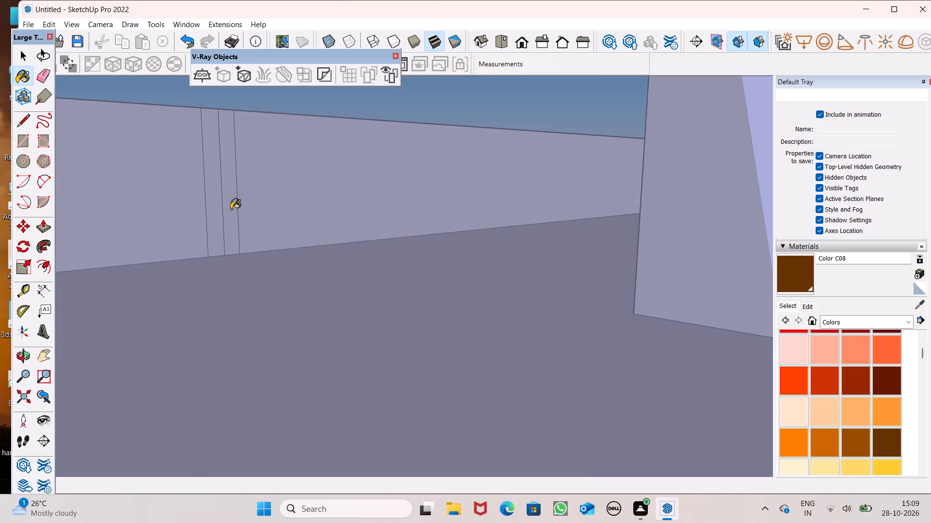
pyautogui.scroll(-20, 233, 202)
pyautogui.scroll(-10, 233, 202)
pyautogui.moveTo(427, 220); pyautogui.dragTo(299, 248, button='middle')
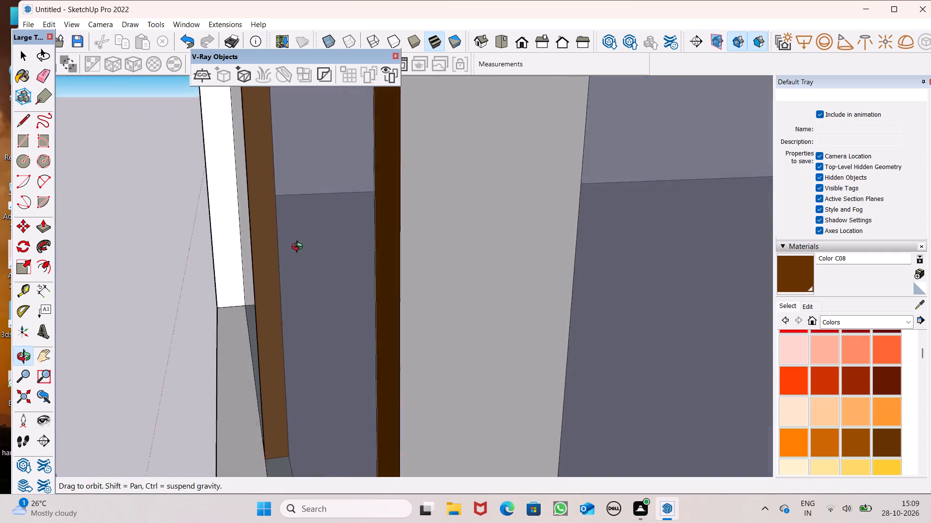
pyautogui.moveTo(299, 248); pyautogui.dragTo(126, 249, button='middle')
pyautogui.scroll(1, 133, 253)
pyautogui.click(503, 309)
# Paint the side face of the third strip that faces the second strip with Color C08.
pyautogui.moveTo(385, 311); pyautogui.dragTo(448, 328, button='middle')
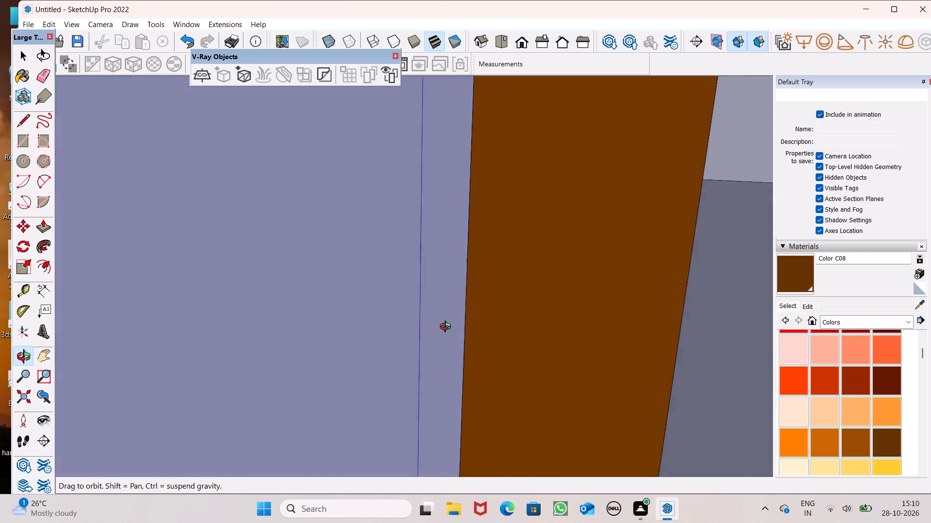
pyautogui.moveTo(448, 328); pyautogui.dragTo(825, 301, button='middle')
pyautogui.scroll(-7, 394, 212)
pyautogui.scroll(-19, 393, 181)
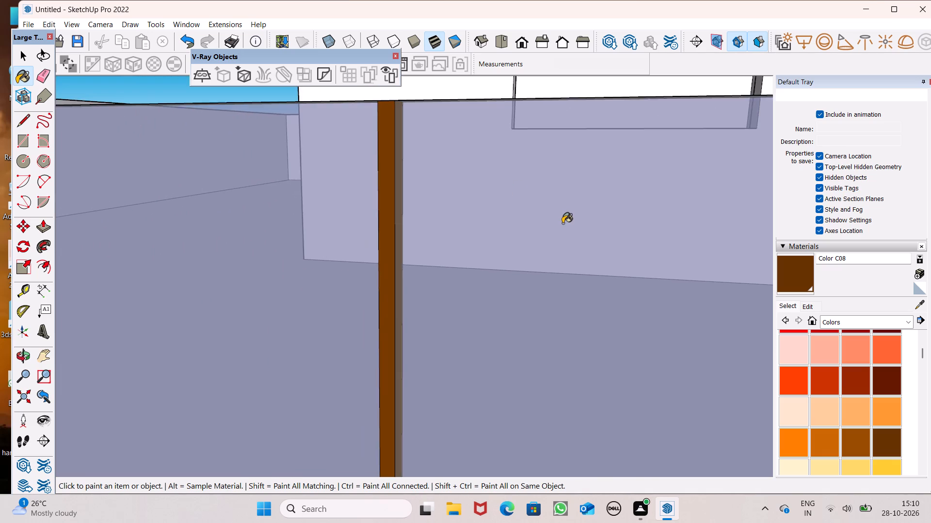
pyautogui.scroll(-12, 562, 223)
pyautogui.scroll(-6, 525, 246)
pyautogui.moveTo(471, 271); pyautogui.dragTo(664, 280, button='middle')
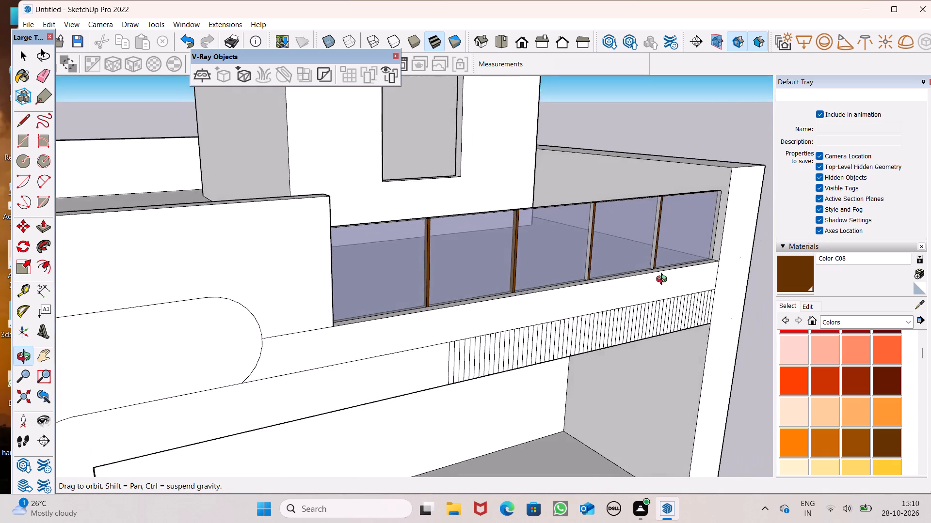
pyautogui.moveTo(664, 280); pyautogui.dragTo(665, 277, button='middle')
pyautogui.scroll(8, 594, 232)
pyautogui.scroll(18, 588, 179)
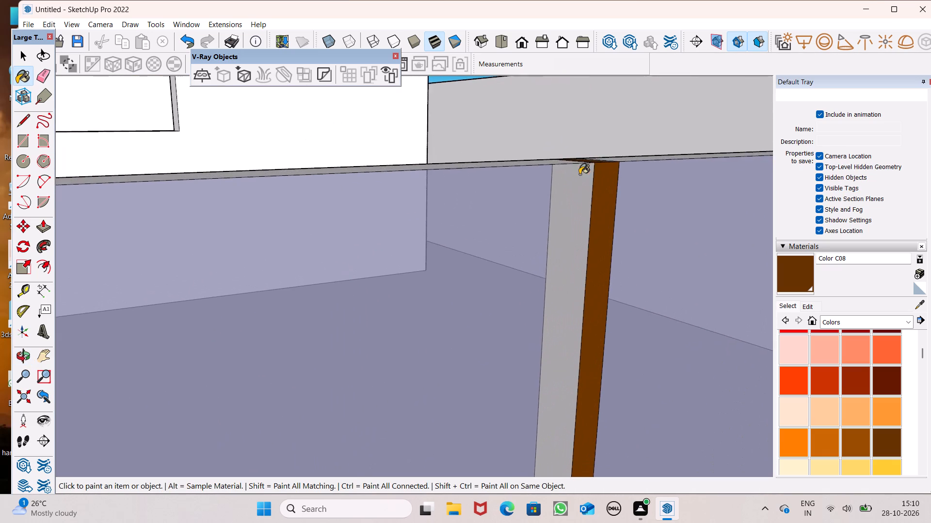
pyautogui.moveTo(575, 181); pyautogui.dragTo(620, 172, button='middle')
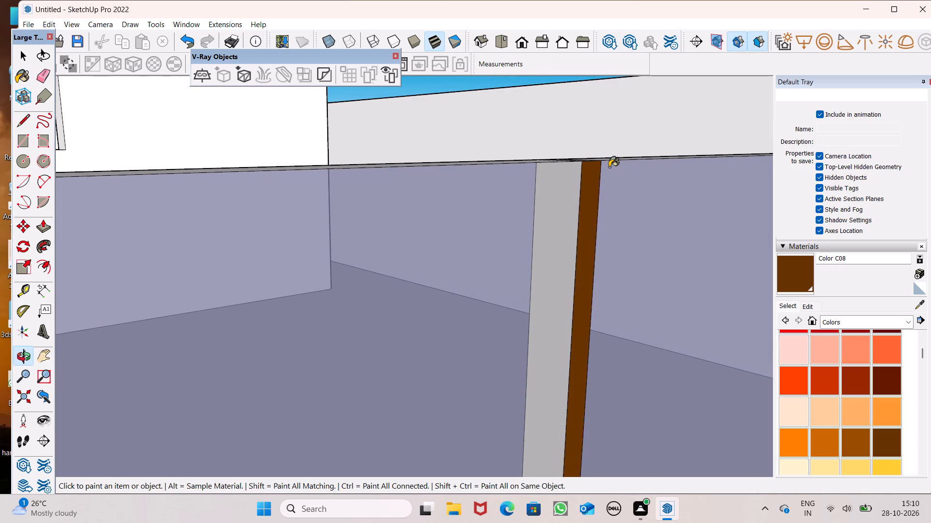
pyautogui.moveTo(596, 193); pyautogui.dragTo(723, 171, button='middle')
pyautogui.scroll(1, 723, 171)
pyautogui.scroll(8, 96, 318)
pyautogui.scroll(3, 367, 291)
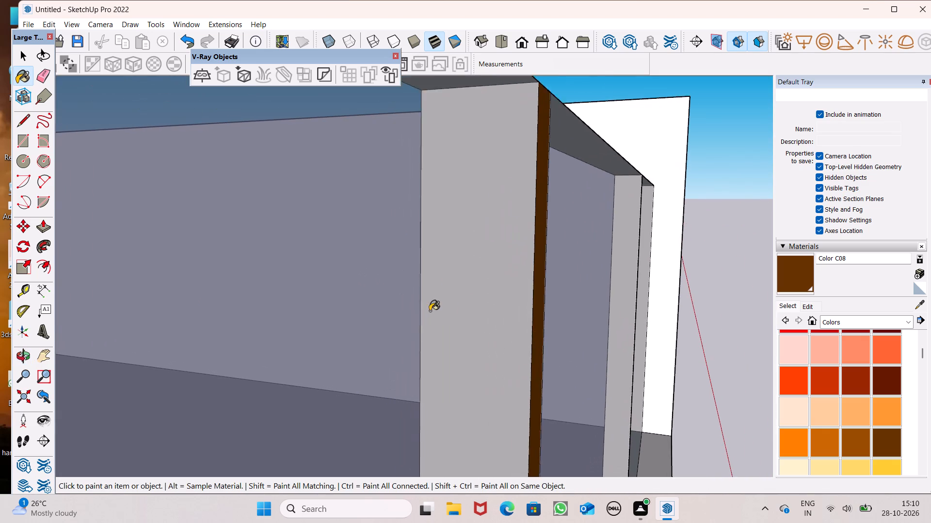
pyautogui.scroll(3, 430, 311)
pyautogui.moveTo(495, 324); pyautogui.dragTo(590, 305, button='middle')
pyautogui.scroll(2, 452, 301)
pyautogui.click(399, 291)
# Paint the opposite side face of the third strip, facing away from the second strip, with Color C08.
pyautogui.moveTo(461, 311); pyautogui.dragTo(0, 363, button='middle')
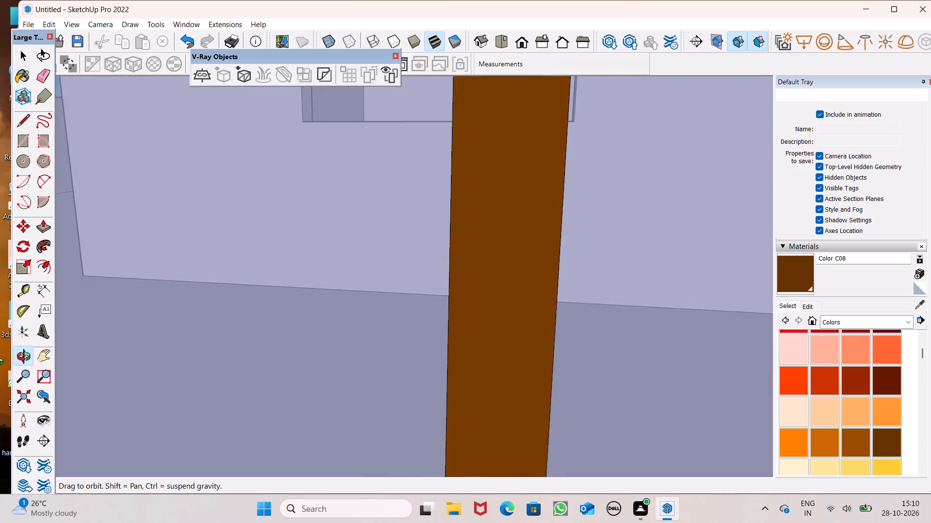
pyautogui.moveTo(0, 363); pyautogui.dragTo(0, 326, button='middle')
pyautogui.moveTo(696, 342); pyautogui.dragTo(417, 354, button='middle')
pyautogui.scroll(1, 417, 354)
pyautogui.scroll(-7, 368, 284)
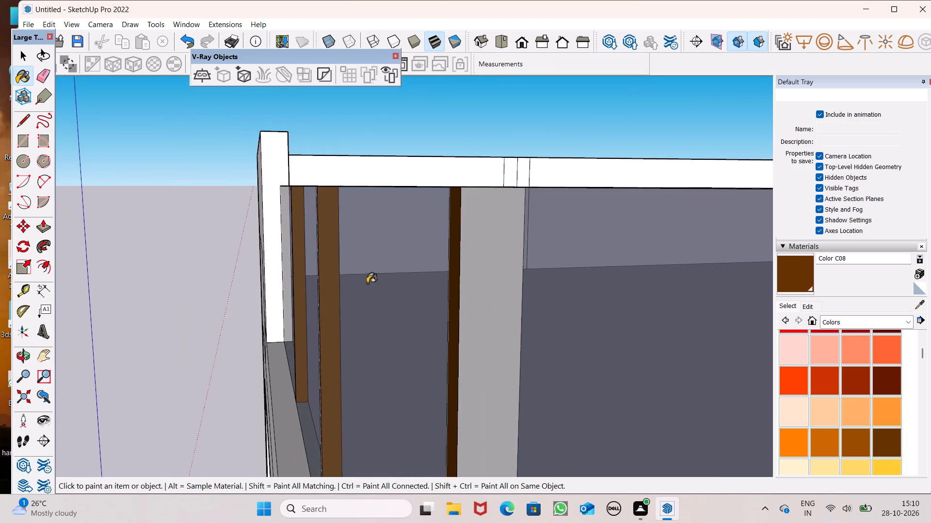
pyautogui.scroll(20, 491, 298)
pyautogui.scroll(15, 491, 298)
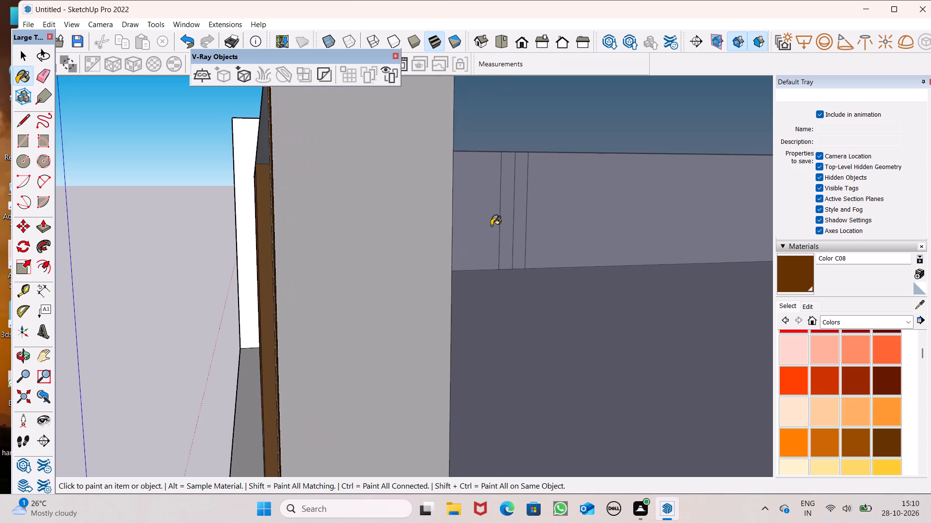
pyautogui.scroll(13, 491, 226)
pyautogui.moveTo(389, 240); pyautogui.dragTo(383, 240)
# Examine the painted strips and glass panels along the top floor's front wall from outside and above.
pyautogui.scroll(-5, 363, 247)
pyautogui.moveTo(344, 258); pyautogui.dragTo(456, 262, button='middle')
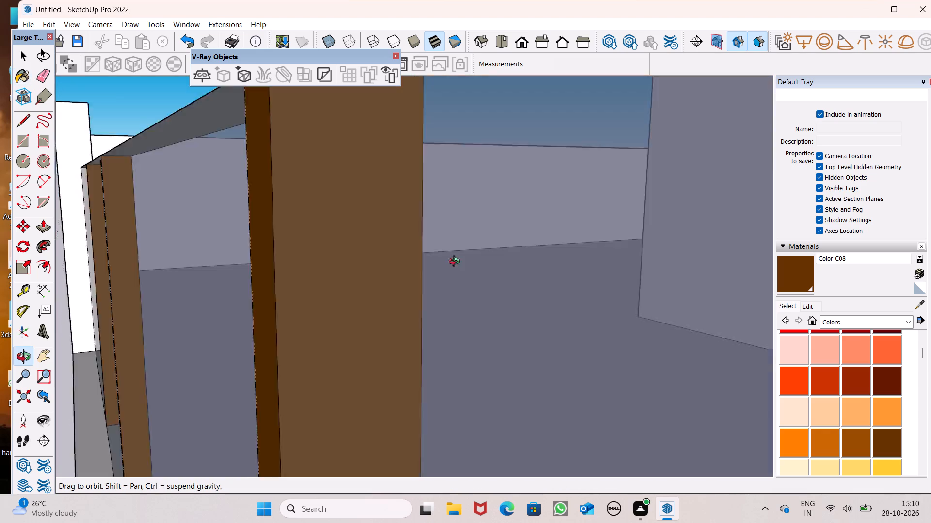
pyautogui.moveTo(456, 262); pyautogui.dragTo(556, 225, button='middle')
pyautogui.scroll(-20, 442, 225)
pyautogui.scroll(-8, 442, 225)
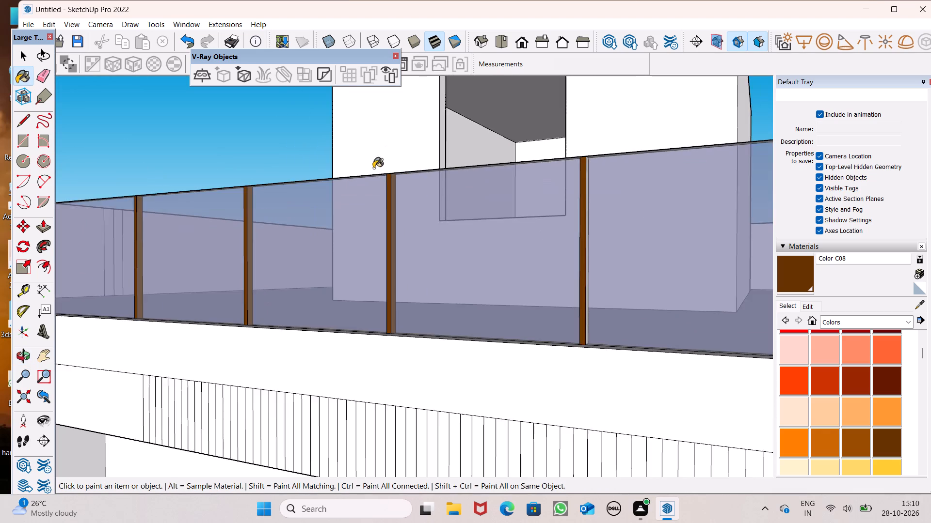
pyautogui.scroll(-7, 373, 168)
pyautogui.moveTo(409, 197); pyautogui.dragTo(447, 299, button='middle')
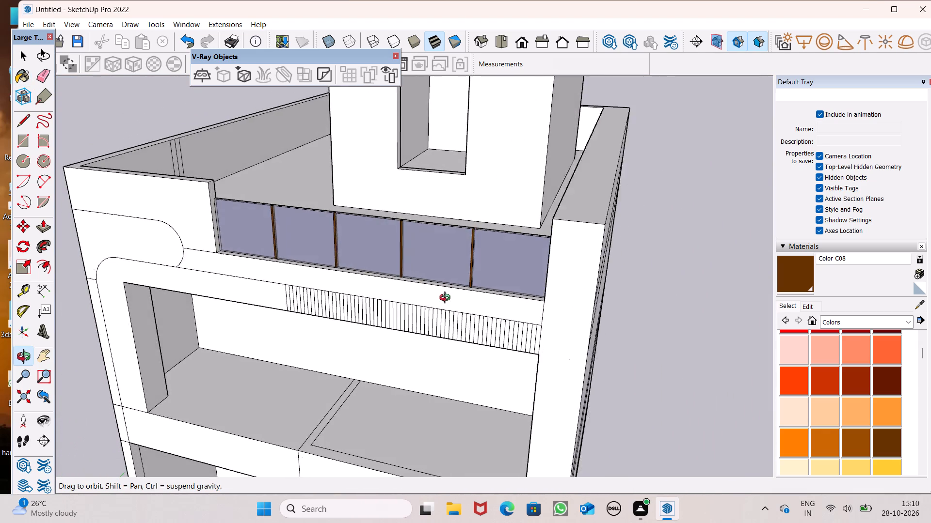
pyautogui.moveTo(447, 299); pyautogui.dragTo(446, 300, button='middle')
pyautogui.moveTo(460, 338); pyautogui.dragTo(489, 357, button='middle')
pyautogui.moveTo(496, 361); pyautogui.dragTo(541, 382, button='middle')
pyautogui.middleClick(544, 382)
pyautogui.scroll(7, 369, 275)
pyautogui.scroll(-5, 370, 229)
pyautogui.moveTo(360, 251); pyautogui.dragTo(379, 350, button='middle')
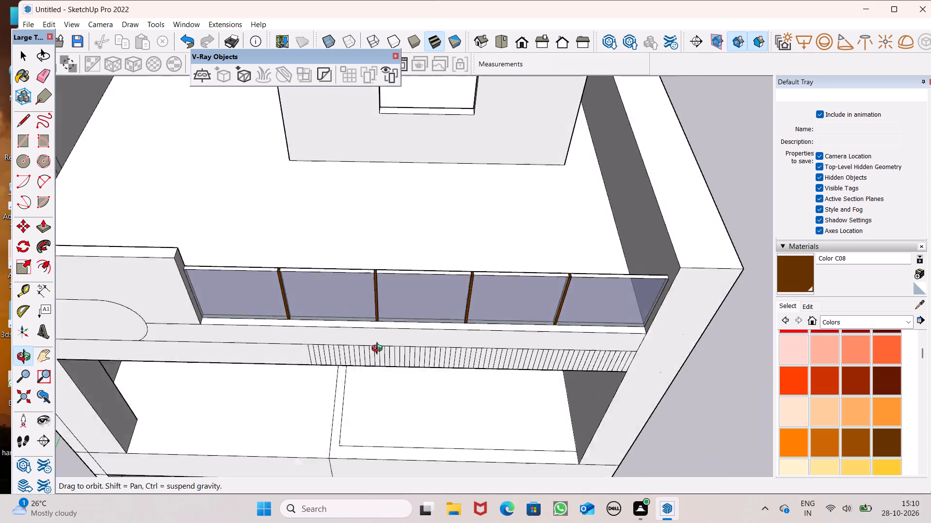
pyautogui.moveTo(379, 350); pyautogui.dragTo(385, 407, button='middle')
pyautogui.scroll(8, 314, 351)
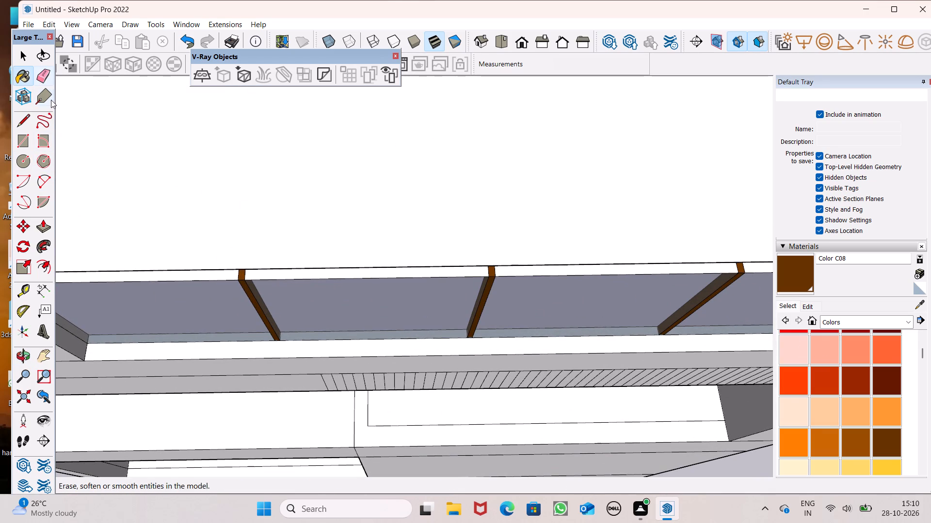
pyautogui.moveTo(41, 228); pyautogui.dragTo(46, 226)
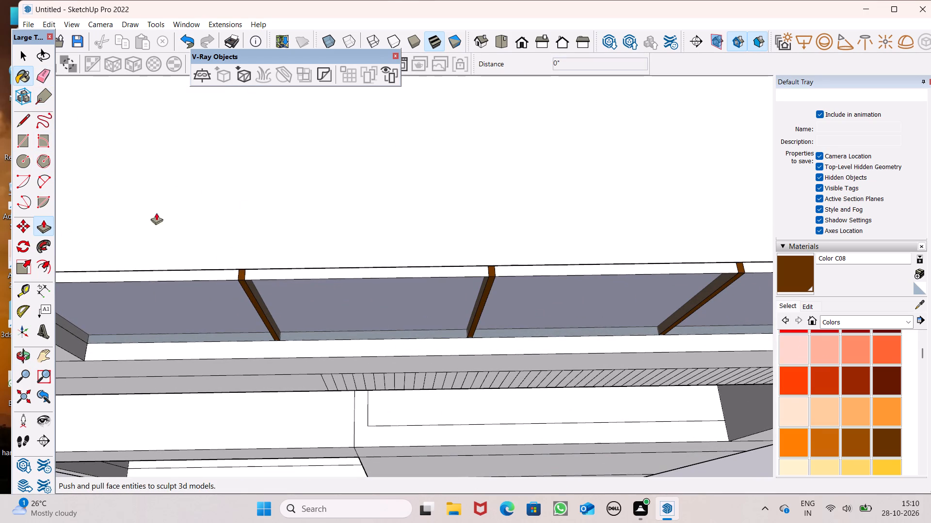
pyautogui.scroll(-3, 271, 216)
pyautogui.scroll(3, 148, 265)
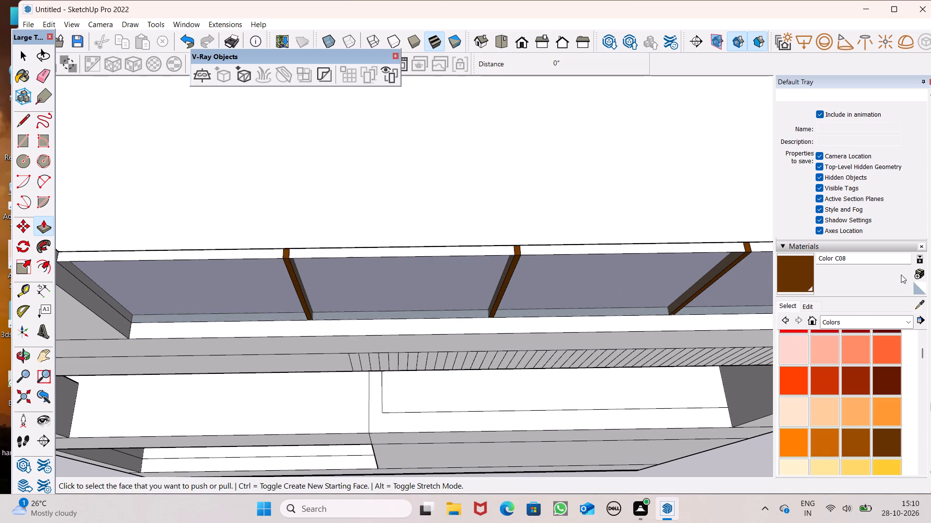
# Paint the top faces of the first three glass panels along the top floor's front wall with dark gray Color M06.
pyautogui.click(844, 324)
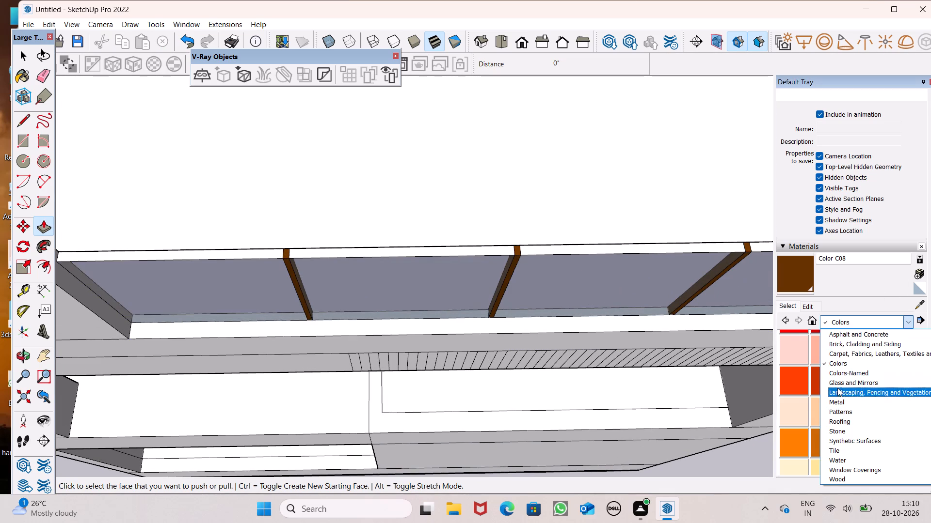
pyautogui.click(864, 363)
pyautogui.scroll(-9, 874, 425)
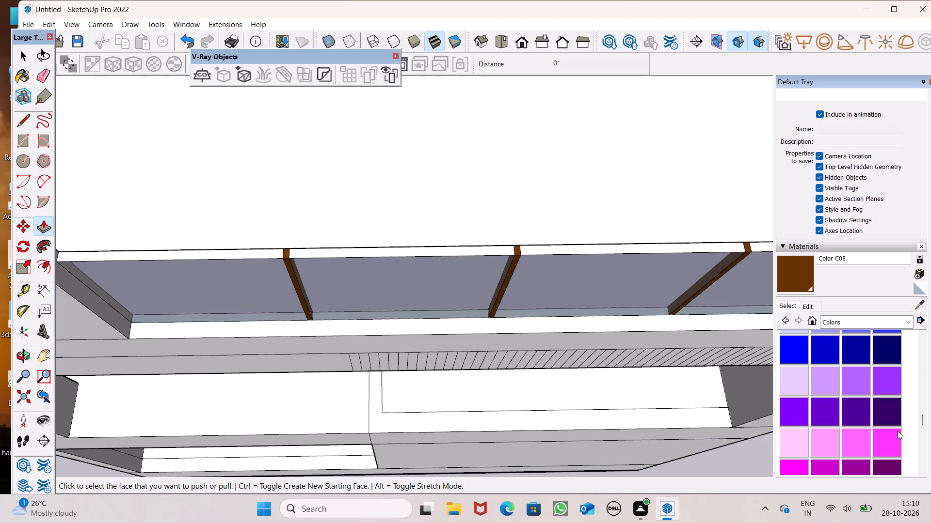
pyautogui.scroll(-5, 898, 431)
pyautogui.scroll(1, 864, 413)
pyautogui.click(861, 378)
pyautogui.scroll(5, 524, 273)
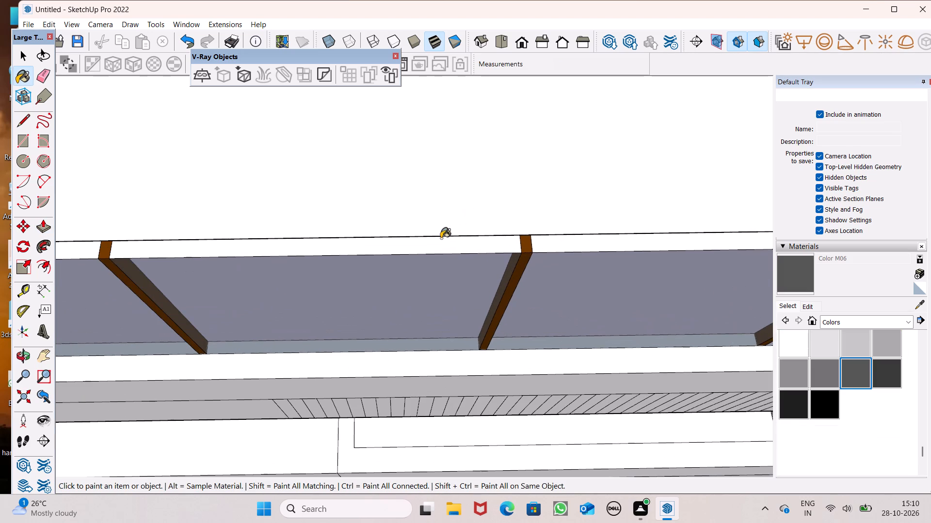
pyautogui.click(441, 238)
pyautogui.click(547, 248)
pyautogui.scroll(-4, 527, 236)
pyautogui.scroll(4, 168, 106)
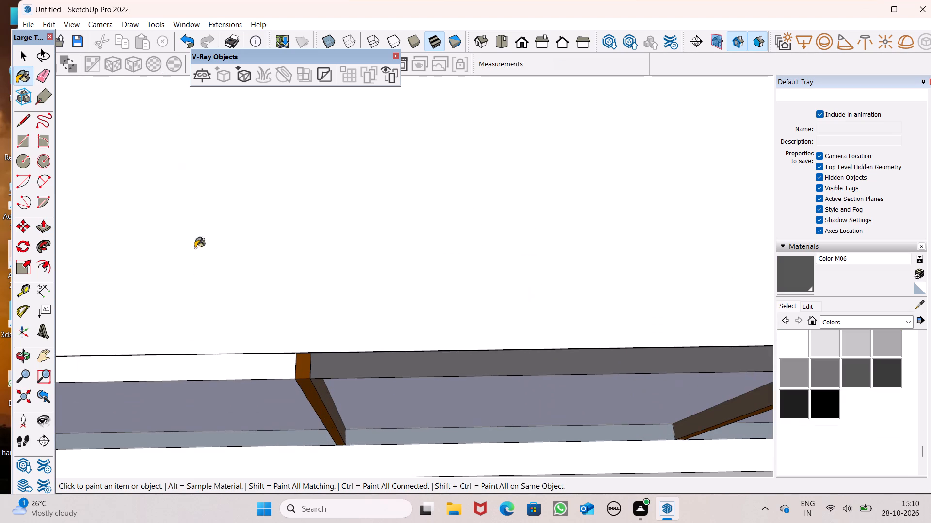
pyautogui.click(187, 359)
pyautogui.scroll(-3, 309, 162)
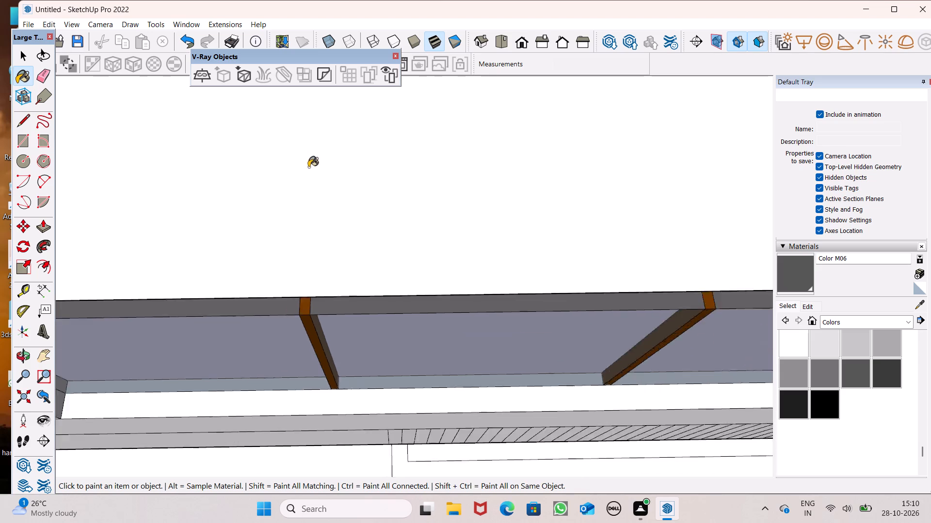
# Paint the top faces of the last two glass panels along the front wall with Color M06.
pyautogui.scroll(-5, 308, 167)
pyautogui.scroll(-4, 344, 270)
pyautogui.scroll(4, 659, 232)
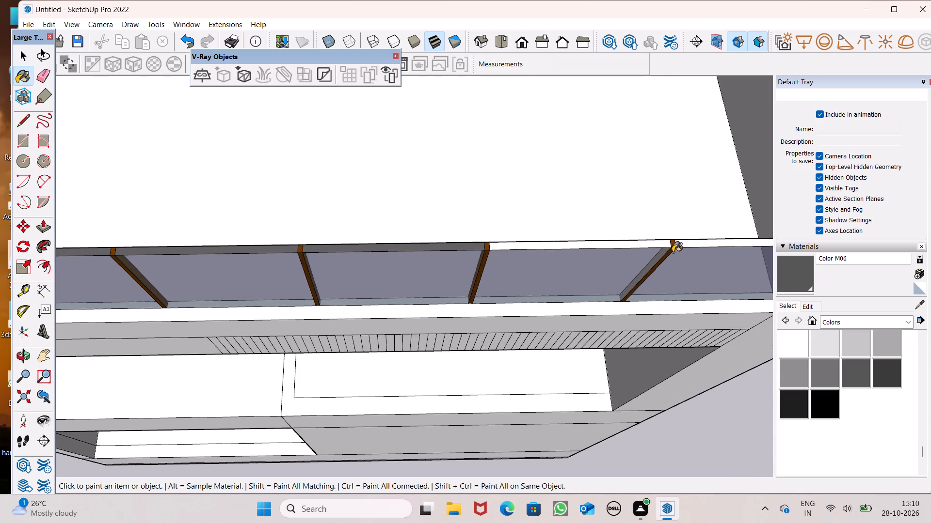
pyautogui.scroll(6, 679, 246)
pyautogui.click(688, 241)
pyautogui.click(643, 249)
pyautogui.scroll(-9, 638, 204)
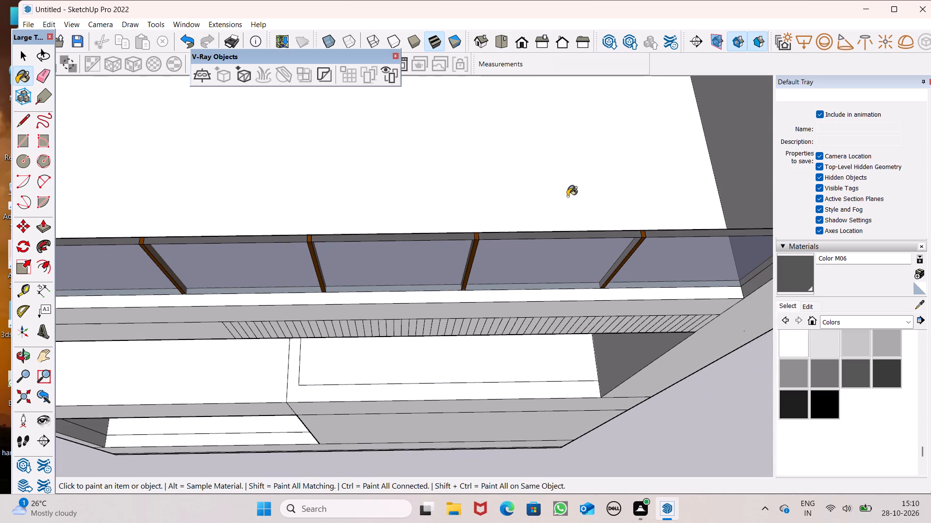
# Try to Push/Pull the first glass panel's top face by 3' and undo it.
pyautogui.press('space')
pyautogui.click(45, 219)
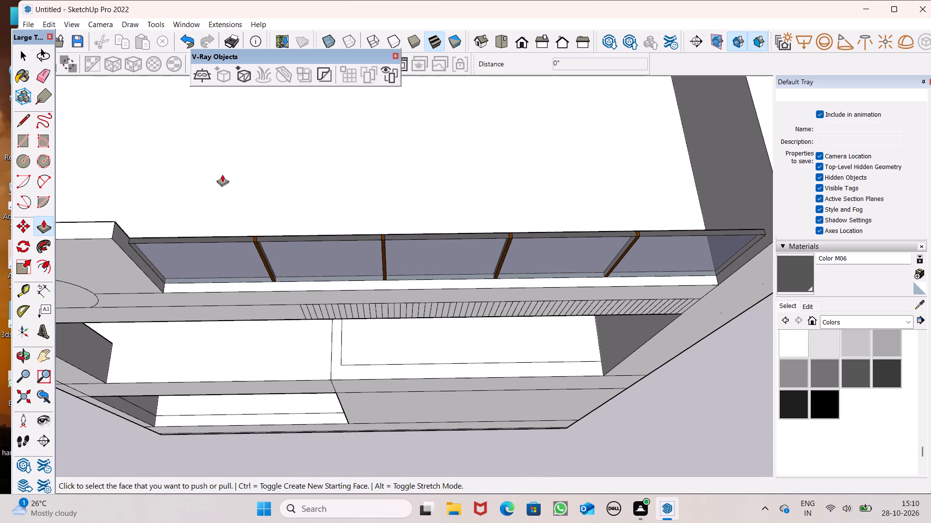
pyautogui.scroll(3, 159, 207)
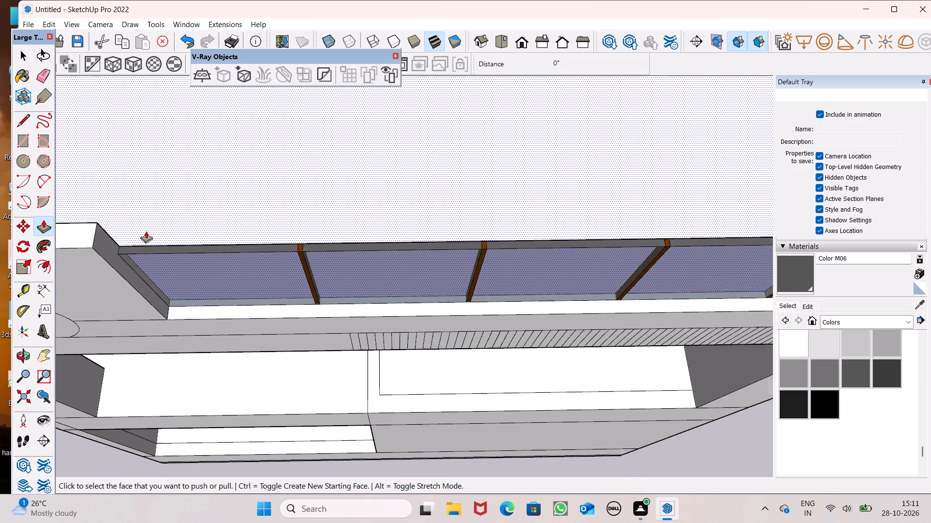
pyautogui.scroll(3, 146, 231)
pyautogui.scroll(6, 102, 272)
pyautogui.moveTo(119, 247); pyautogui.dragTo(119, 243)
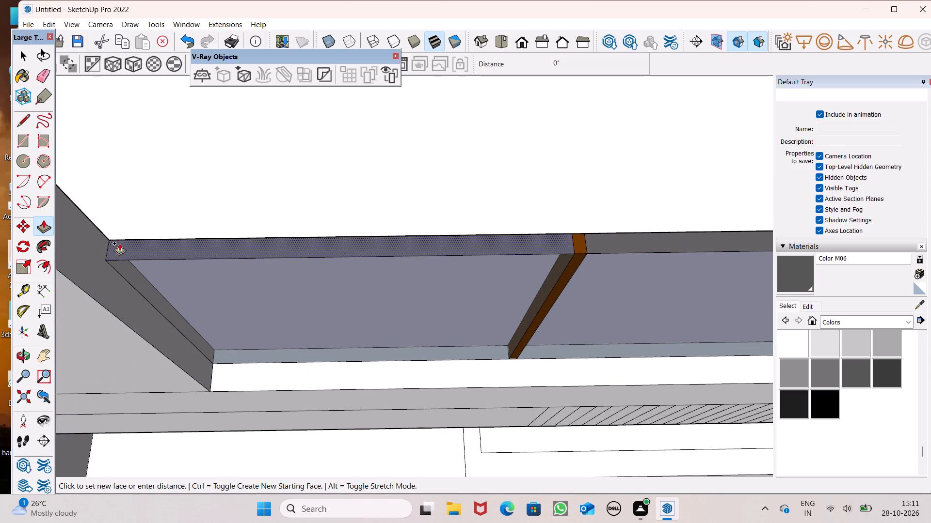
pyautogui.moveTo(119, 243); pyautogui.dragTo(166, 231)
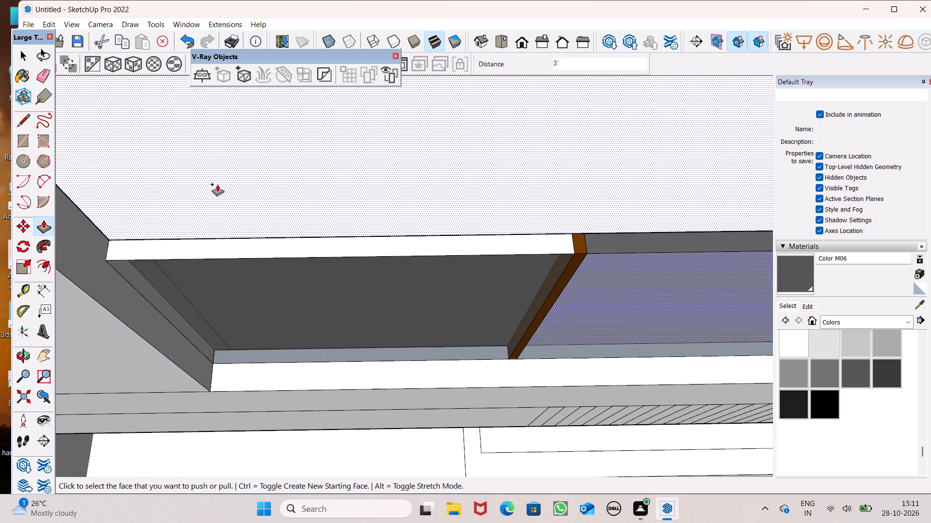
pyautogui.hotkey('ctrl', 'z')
# Push/Pull the first glass panel's dark gray top face up by 2".
pyautogui.moveTo(267, 247); pyautogui.dragTo(266, 239)
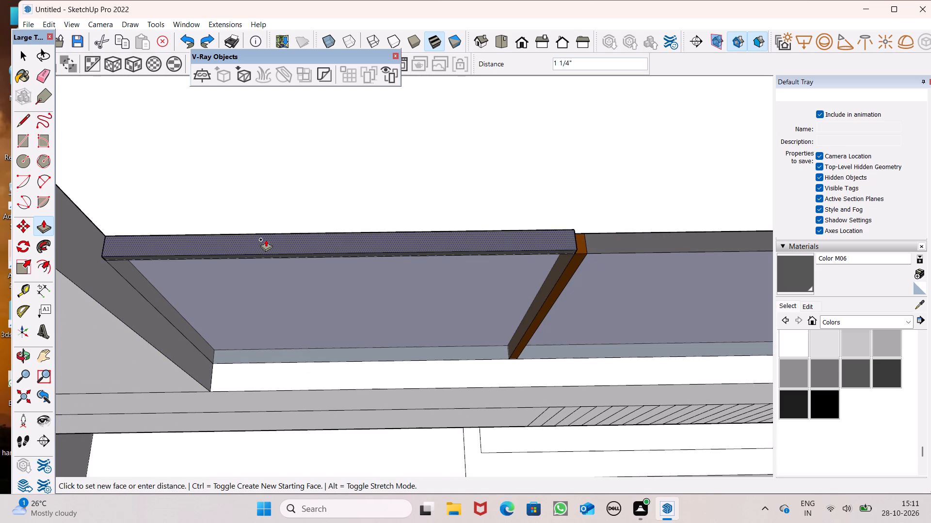
pyautogui.moveTo(266, 239); pyautogui.dragTo(265, 239)
pyautogui.press('2')
pyautogui.hotkey('shift', '"')
pyautogui.press('Return')
pyautogui.scroll(-2, 191, 191)
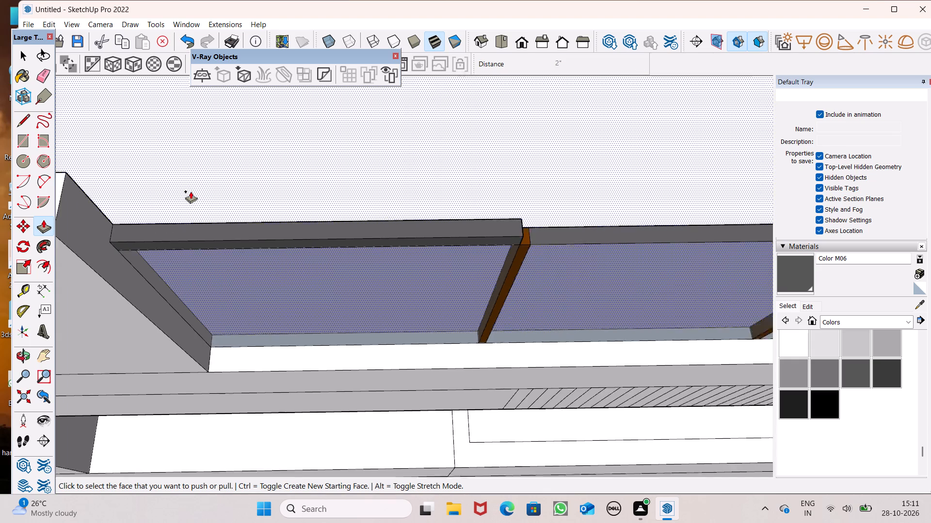
# Measure the height of the first panel's raised top piece with the Dimension tool, without placing the dimension.
pyautogui.scroll(-4, 191, 191)
pyautogui.moveTo(339, 231); pyautogui.dragTo(284, 123, button='middle')
pyautogui.scroll(8, 347, 160)
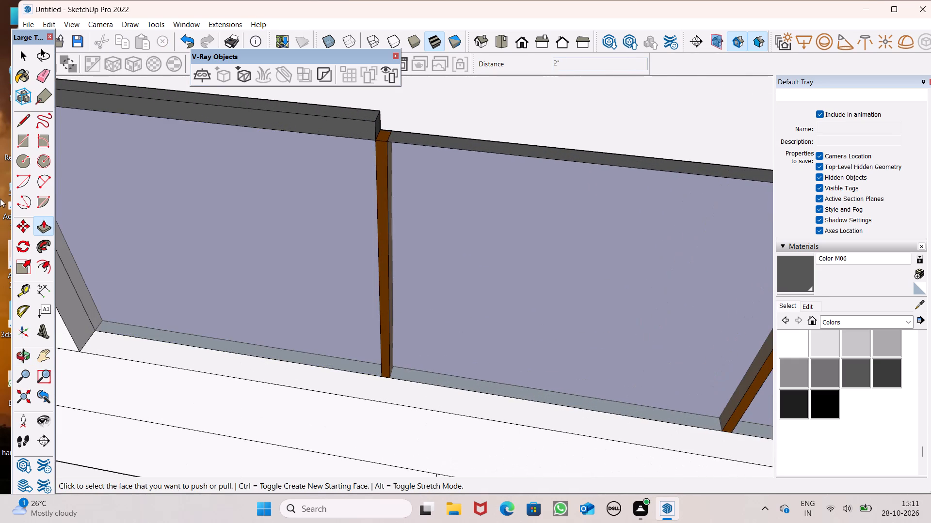
pyautogui.click(43, 295)
pyautogui.scroll(7, 307, 108)
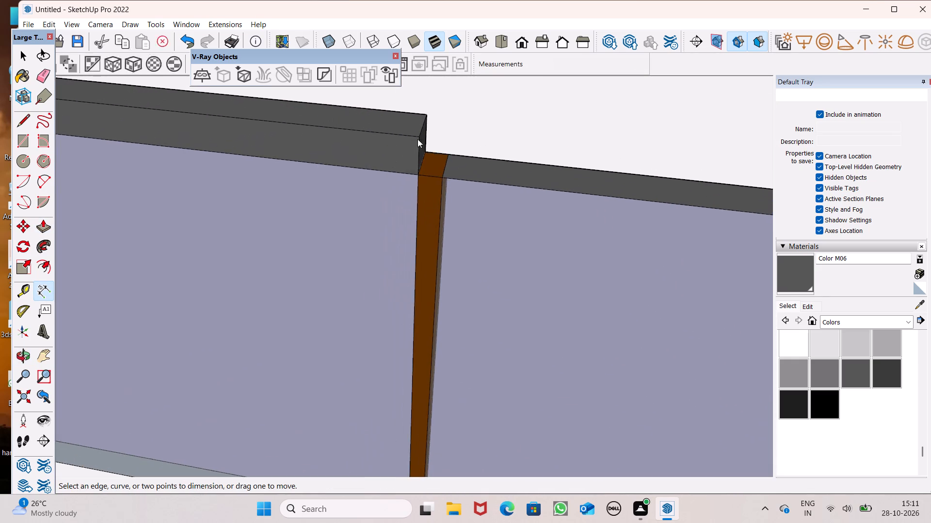
pyautogui.scroll(5, 429, 136)
pyautogui.middleClick(423, 150)
pyautogui.scroll(-20, 426, 149)
pyautogui.scroll(-3, 426, 149)
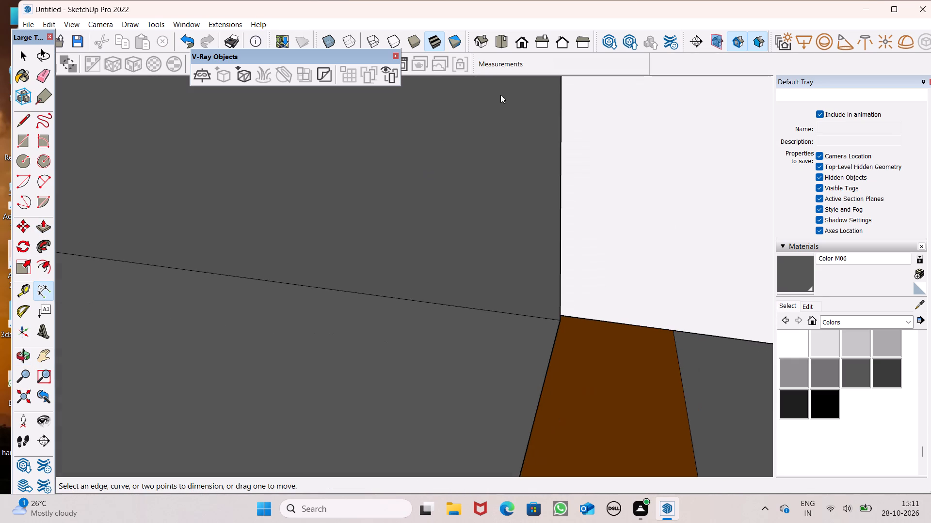
pyautogui.click(517, 43)
pyautogui.scroll(-16, 468, 169)
pyautogui.scroll(-8, 436, 203)
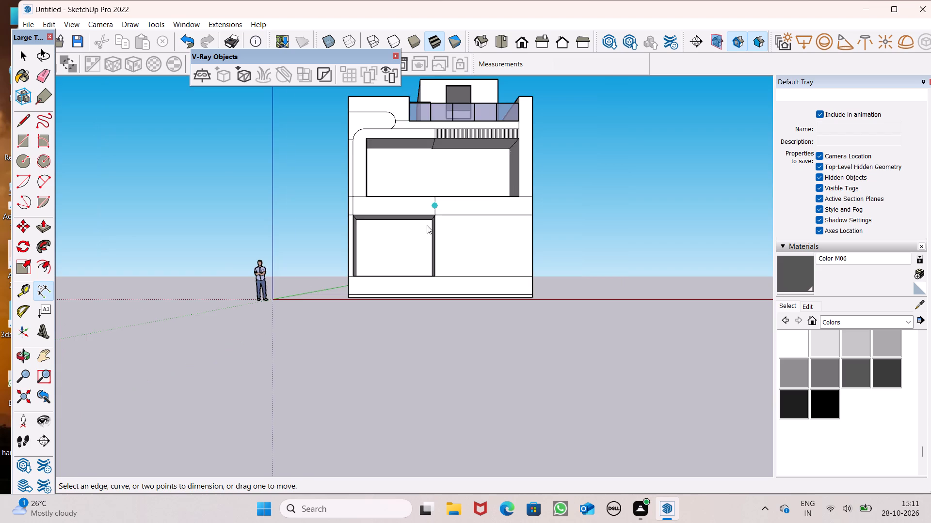
pyautogui.moveTo(445, 196); pyautogui.dragTo(412, 278, button='middle')
pyautogui.scroll(18, 436, 122)
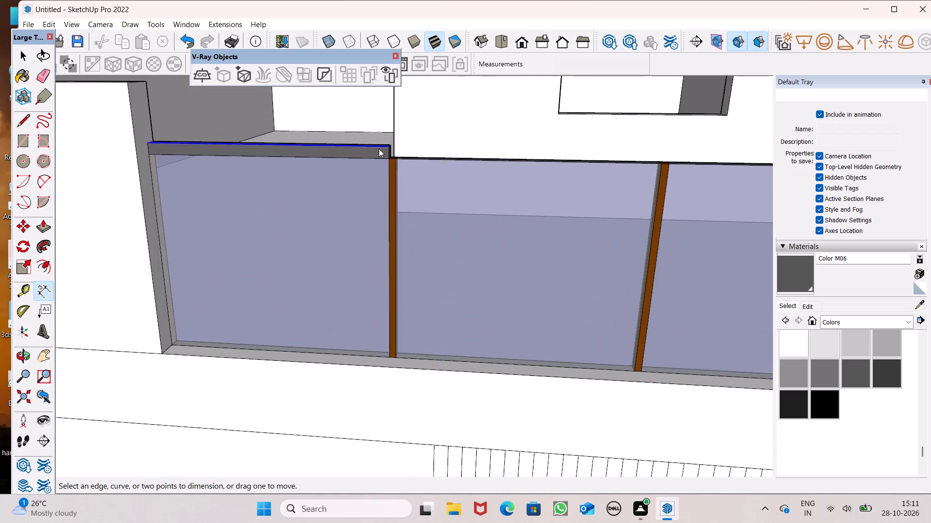
pyautogui.scroll(9, 379, 149)
pyautogui.scroll(7, 430, 162)
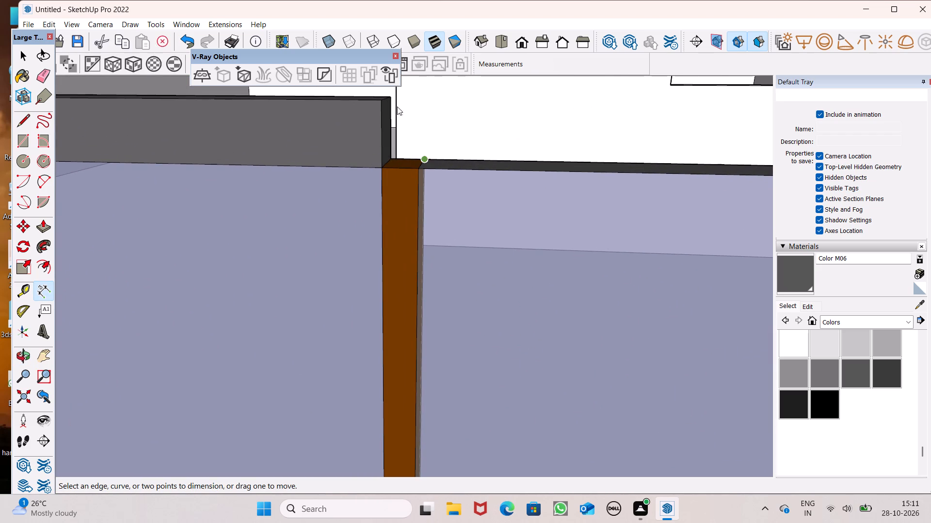
pyautogui.click(382, 102)
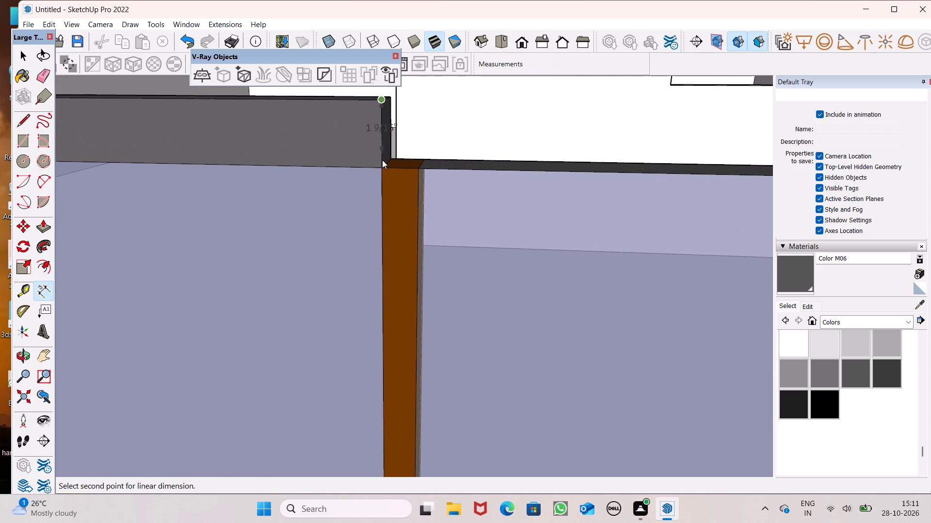
pyautogui.click(381, 168)
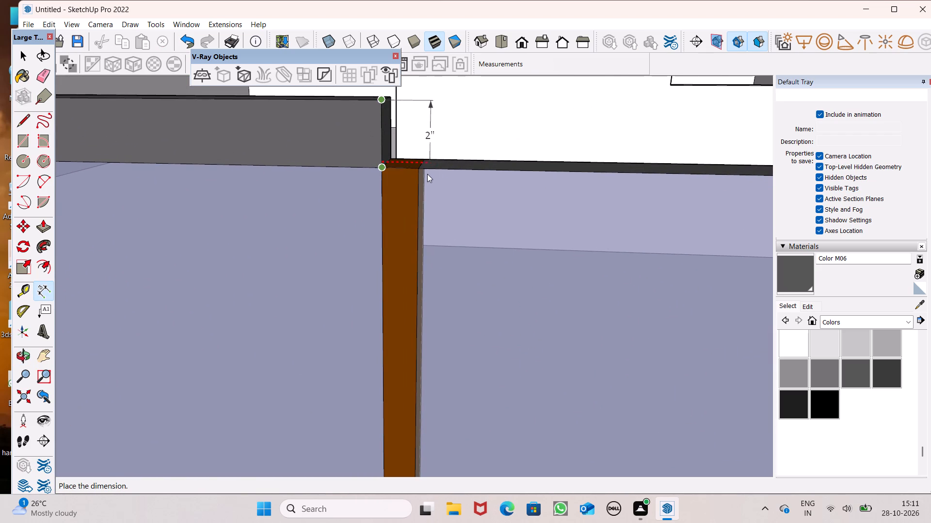
pyautogui.press('space')
# Push/Pull the tops of the second glass panel and the first brown strip up 2", level with the first panel.
pyautogui.scroll(-14, 310, 158)
pyautogui.moveTo(317, 163); pyautogui.dragTo(326, 259, button='middle')
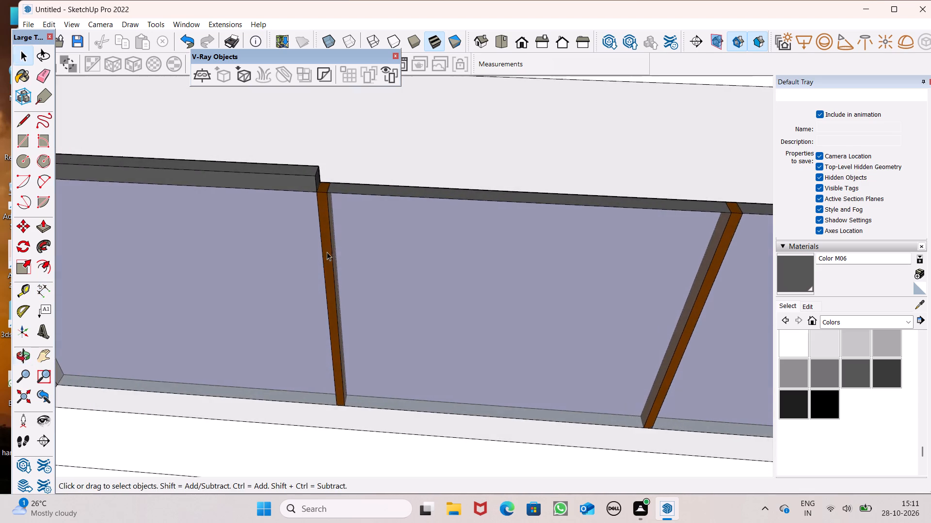
pyautogui.scroll(-5, 337, 195)
pyautogui.scroll(4, 307, 153)
pyautogui.click(48, 228)
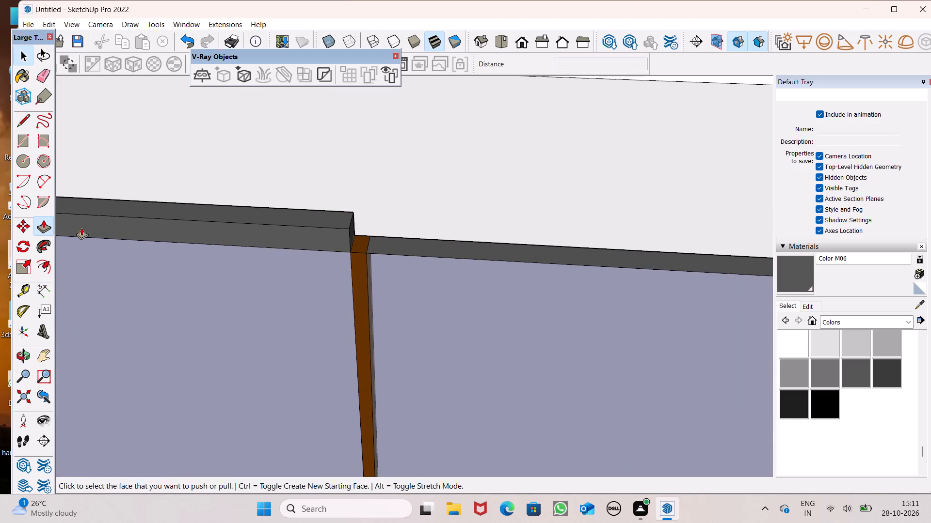
pyautogui.scroll(4, 378, 224)
pyautogui.scroll(-5, 376, 257)
pyautogui.moveTo(386, 271); pyautogui.dragTo(347, 259)
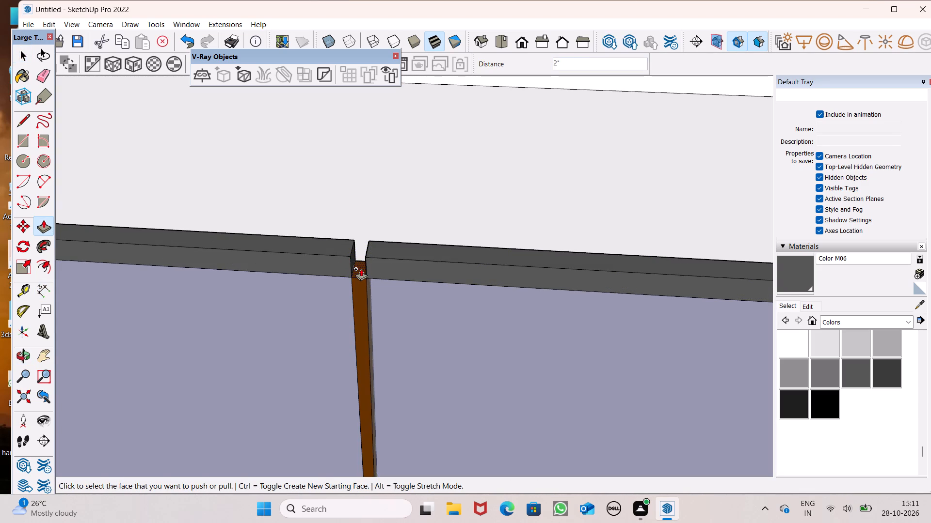
pyautogui.moveTo(361, 269); pyautogui.dragTo(347, 255)
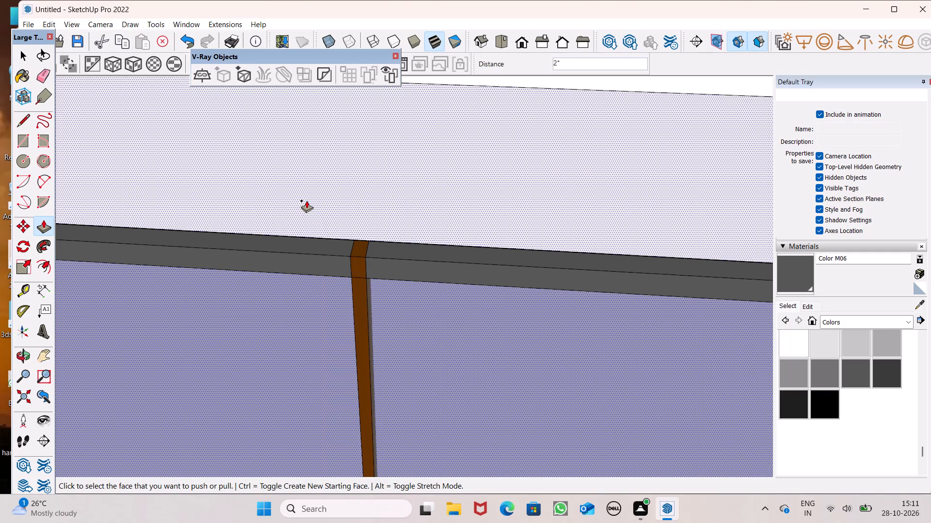
# Push/Pull the tops of the third glass panel and the second brown strip up 2", level with the raised rail.
pyautogui.scroll(-7, 292, 214)
pyautogui.scroll(7, 555, 224)
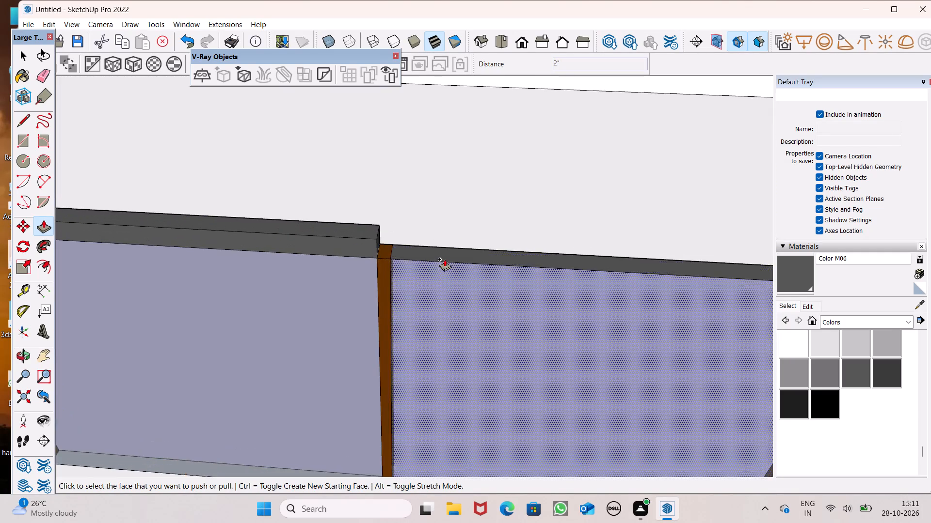
pyautogui.scroll(6, 445, 259)
pyautogui.moveTo(406, 264); pyautogui.dragTo(343, 230)
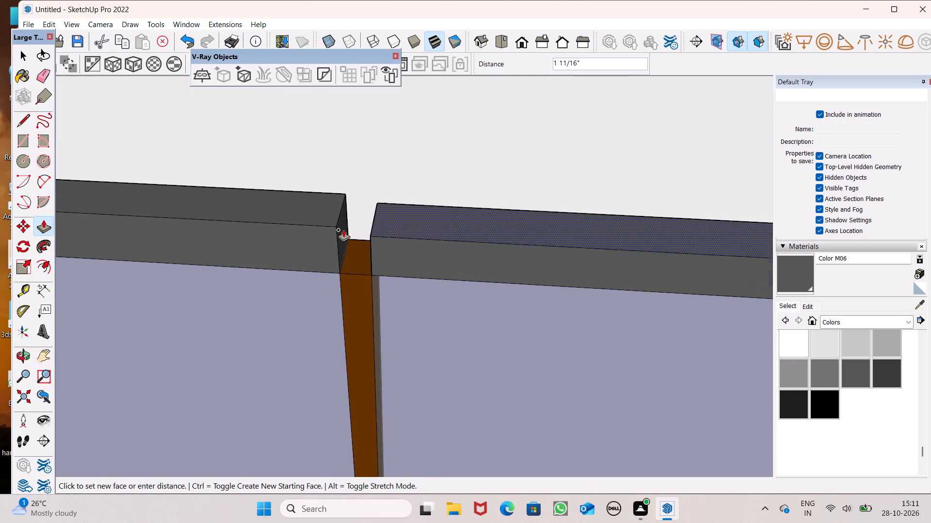
pyautogui.moveTo(343, 230); pyautogui.dragTo(337, 228)
pyautogui.moveTo(361, 264); pyautogui.dragTo(350, 242)
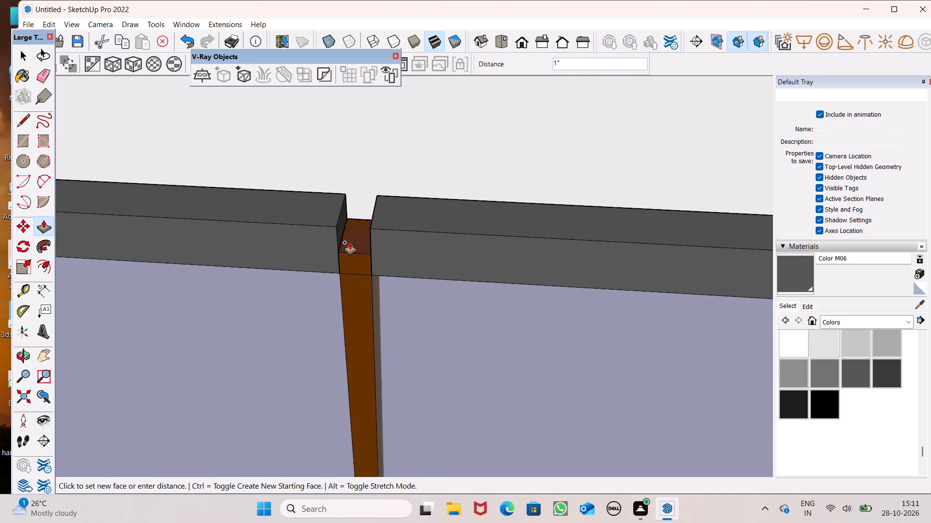
pyautogui.moveTo(350, 242); pyautogui.dragTo(337, 225)
pyautogui.scroll(-7, 290, 154)
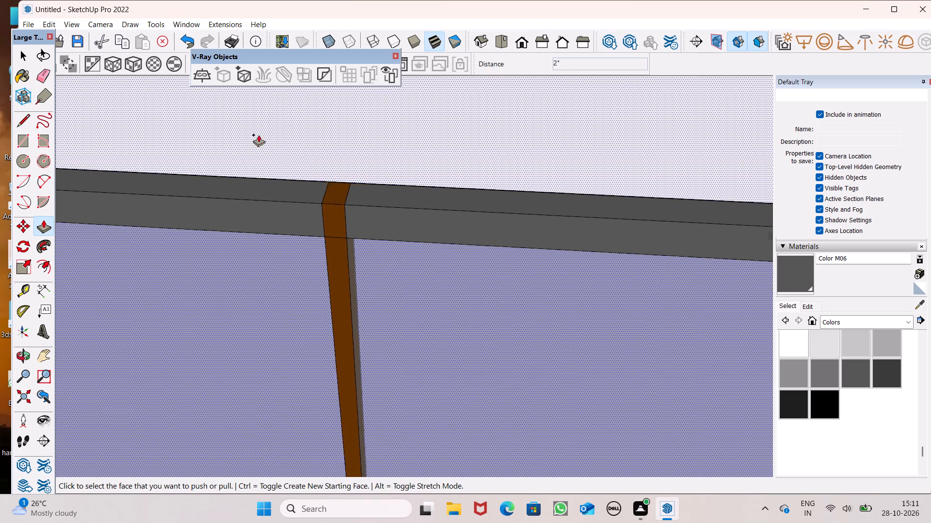
# Push/Pull the tops of the third brown strip and the fourth glass panel up 2", level with the raised rail.
pyautogui.scroll(-5, 253, 138)
pyautogui.scroll(-7, 549, 145)
pyautogui.scroll(9, 578, 143)
pyautogui.scroll(-8, 479, 161)
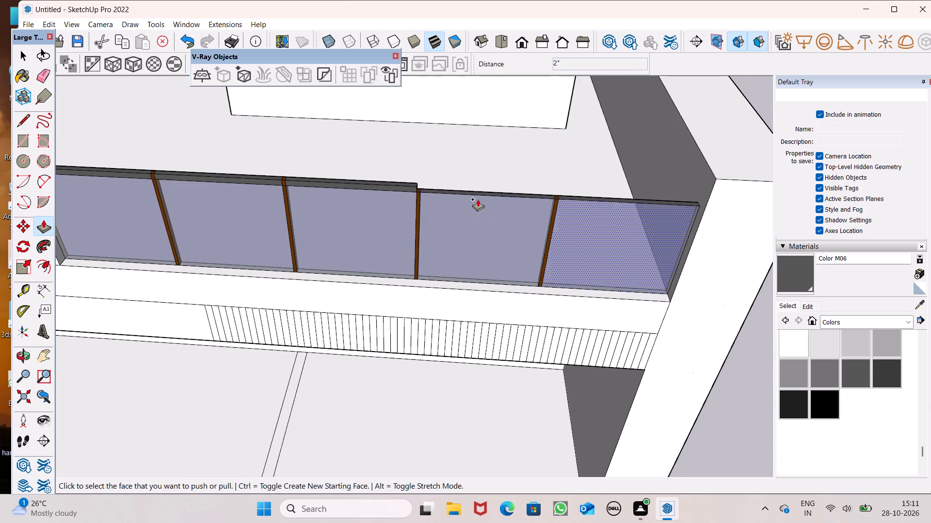
pyautogui.scroll(6, 421, 179)
pyautogui.scroll(-5, 324, 203)
pyautogui.scroll(7, 399, 159)
pyautogui.scroll(-3, 367, 237)
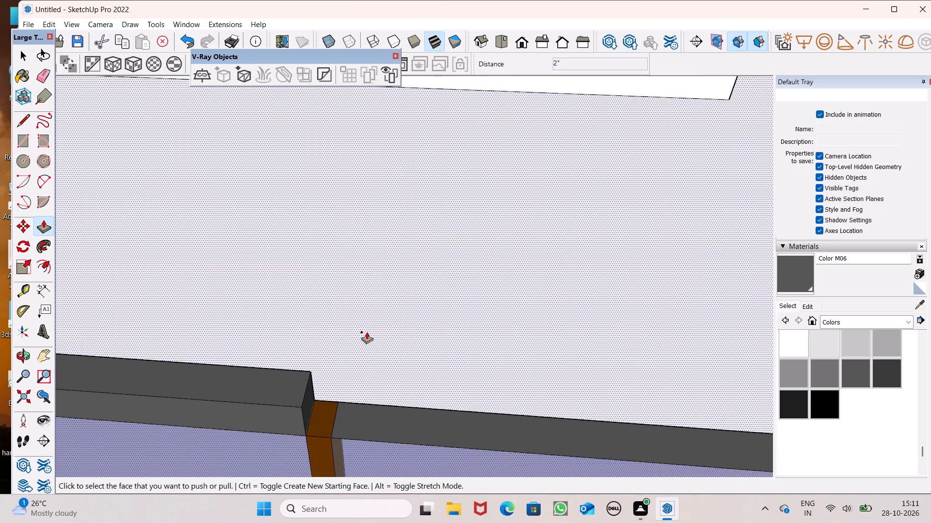
pyautogui.scroll(4, 358, 383)
pyautogui.moveTo(326, 373); pyautogui.dragTo(290, 347)
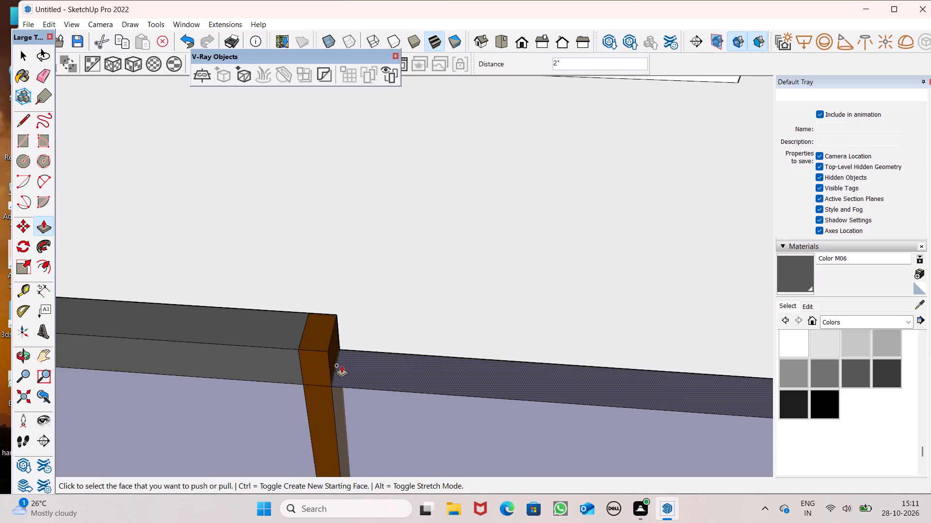
pyautogui.moveTo(341, 367); pyautogui.dragTo(326, 338)
pyautogui.scroll(-14, 262, 318)
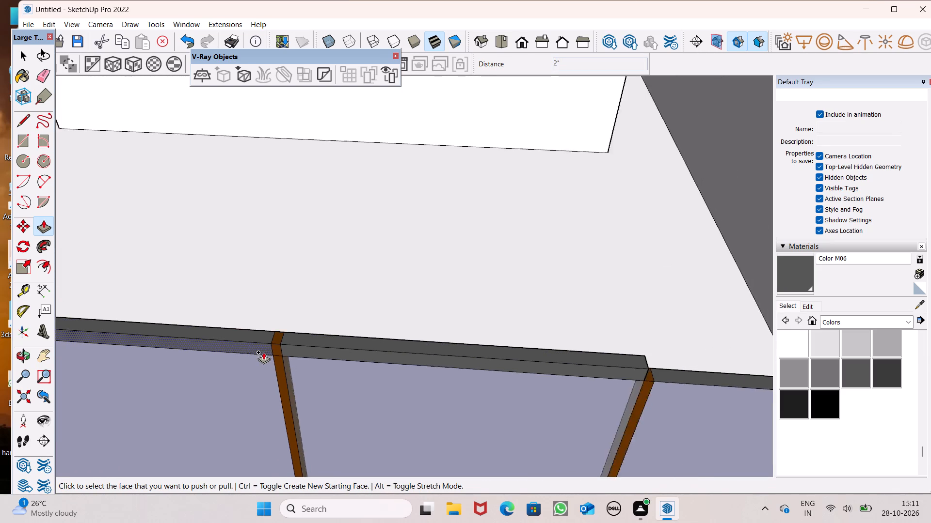
# Push/Pull the tops of the fourth brown strip and the fifth glass panel up 2", level with the raised rail.
pyautogui.scroll(-7, 256, 311)
pyautogui.scroll(7, 455, 345)
pyautogui.scroll(7, 249, 324)
pyautogui.scroll(15, 292, 315)
pyautogui.scroll(-7, 333, 360)
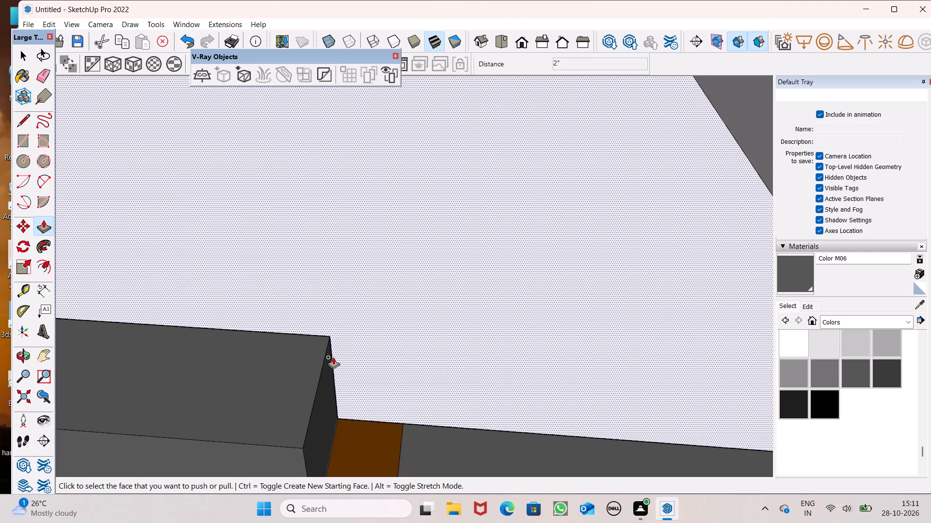
pyautogui.scroll(-3, 349, 357)
pyautogui.scroll(5, 344, 411)
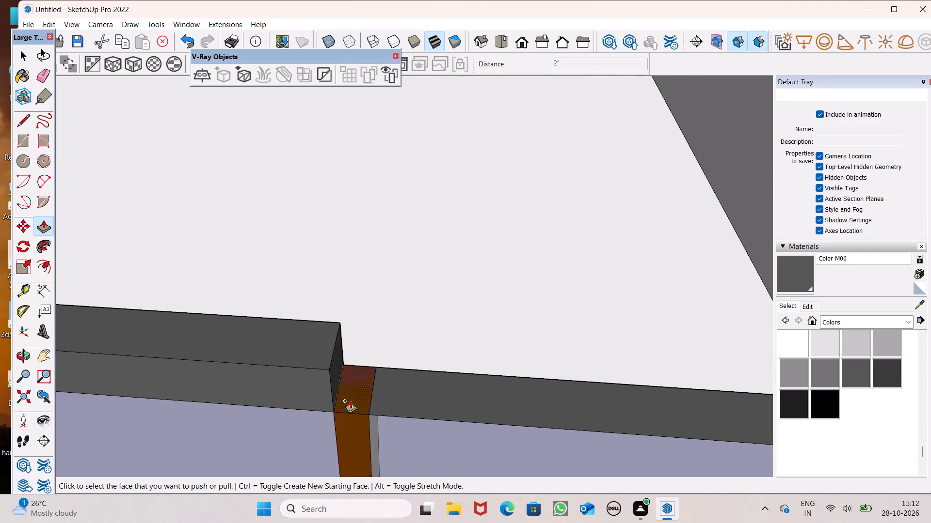
pyautogui.moveTo(350, 400); pyautogui.dragTo(328, 361)
pyautogui.moveTo(411, 406); pyautogui.dragTo(373, 369)
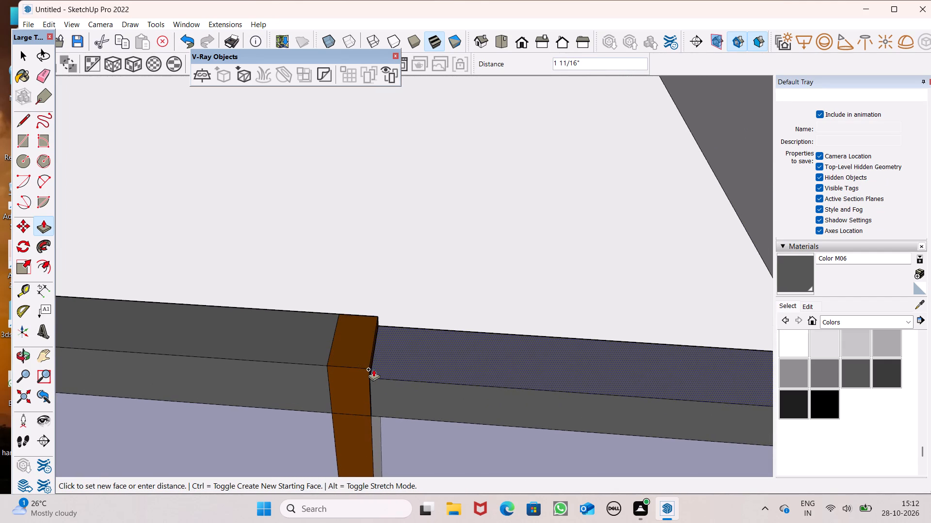
pyautogui.moveTo(373, 369); pyautogui.dragTo(356, 359)
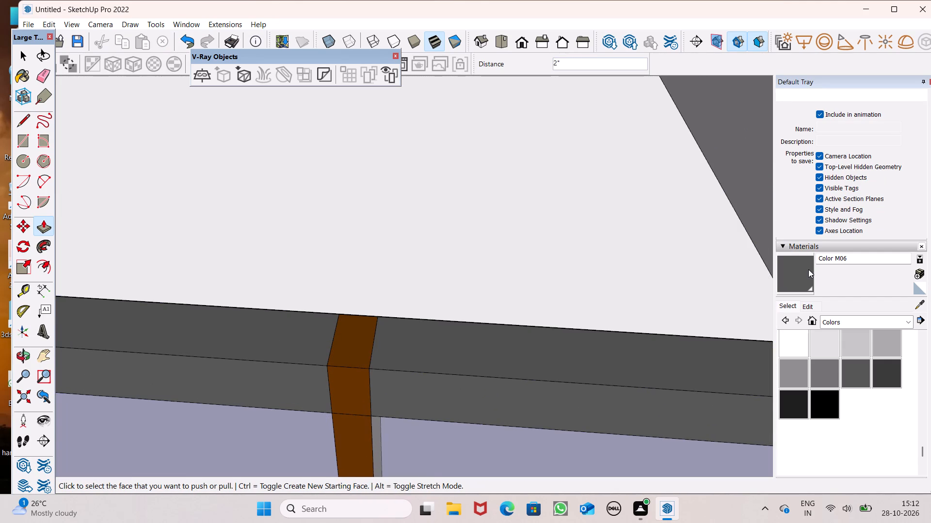
# Paint the top, front and back faces of the rail piece above the fourth brown strip with Color M06.
pyautogui.click(809, 268)
pyautogui.click(355, 341)
pyautogui.click(365, 385)
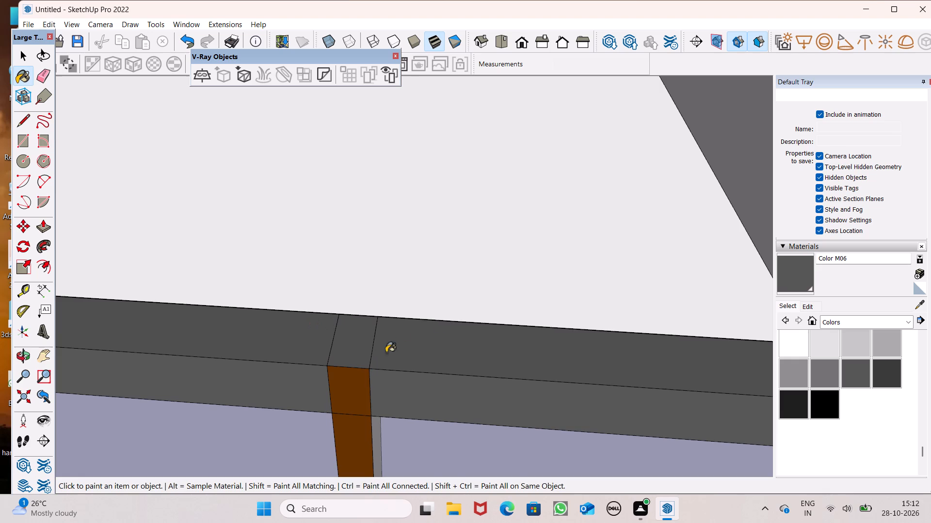
pyautogui.moveTo(472, 325); pyautogui.dragTo(5, 236, button='middle')
pyautogui.scroll(1, 0, 237)
pyautogui.scroll(2, 382, 292)
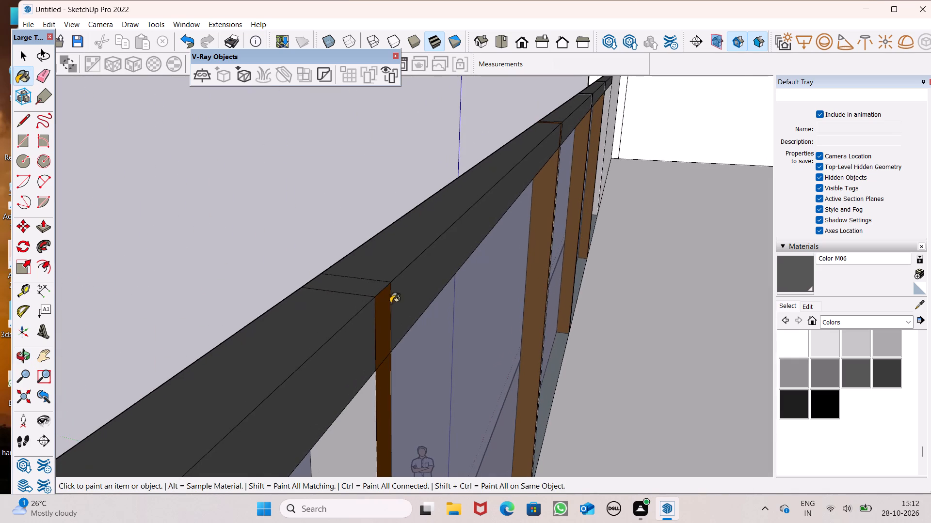
pyautogui.click(387, 322)
# Paint the top, back and front faces of the rail piece above the third brown strip with Color M06.
pyautogui.scroll(8, 565, 126)
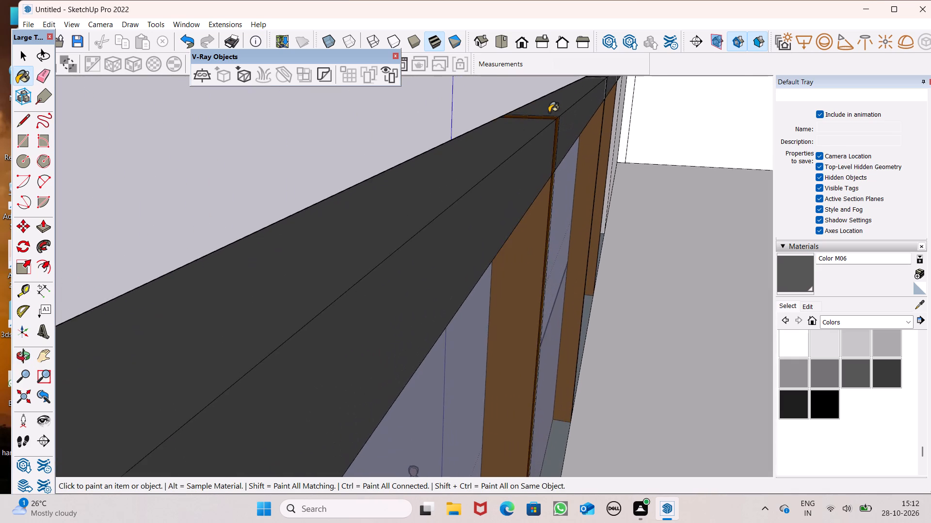
pyautogui.scroll(9, 549, 112)
pyautogui.click(536, 124)
pyautogui.moveTo(558, 171); pyautogui.dragTo(400, 169, button='middle')
pyautogui.click(543, 194)
pyautogui.scroll(-6, 374, 215)
pyautogui.moveTo(369, 238); pyautogui.dragTo(758, 293, button='middle')
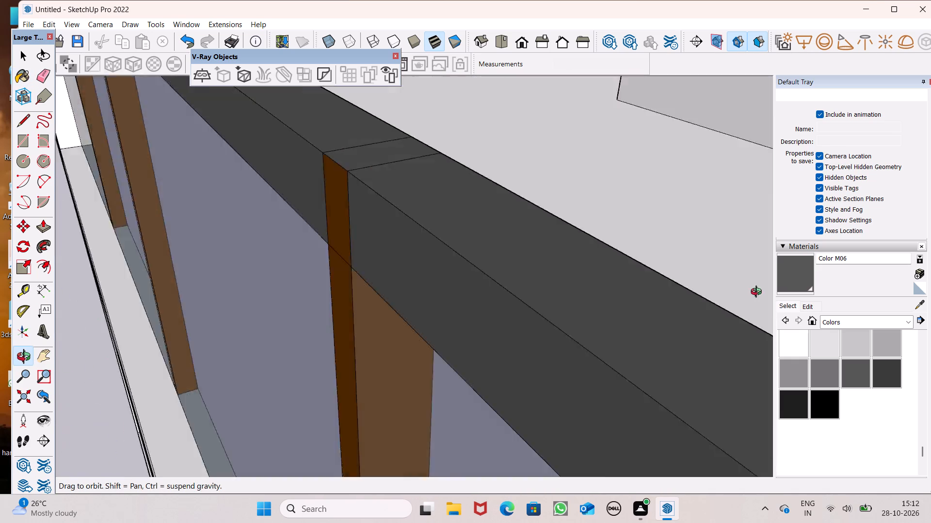
pyautogui.moveTo(758, 293); pyautogui.dragTo(836, 267, button='middle')
pyautogui.click(323, 215)
# Paint the top and front faces of the rail piece above the second brown strip with Color M06.
pyautogui.scroll(-8, 456, 201)
pyautogui.scroll(-7, 546, 262)
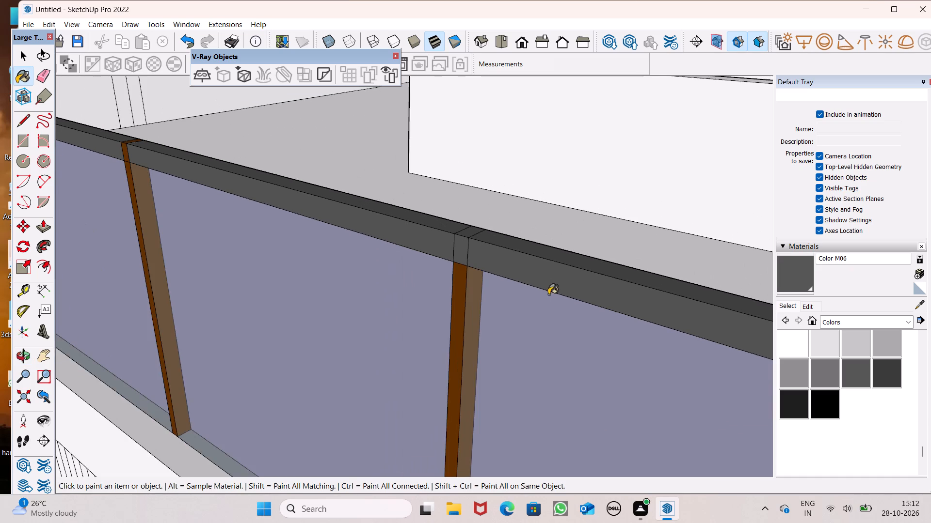
pyautogui.scroll(-7, 517, 261)
pyautogui.scroll(8, 44, 111)
pyautogui.scroll(8, 250, 193)
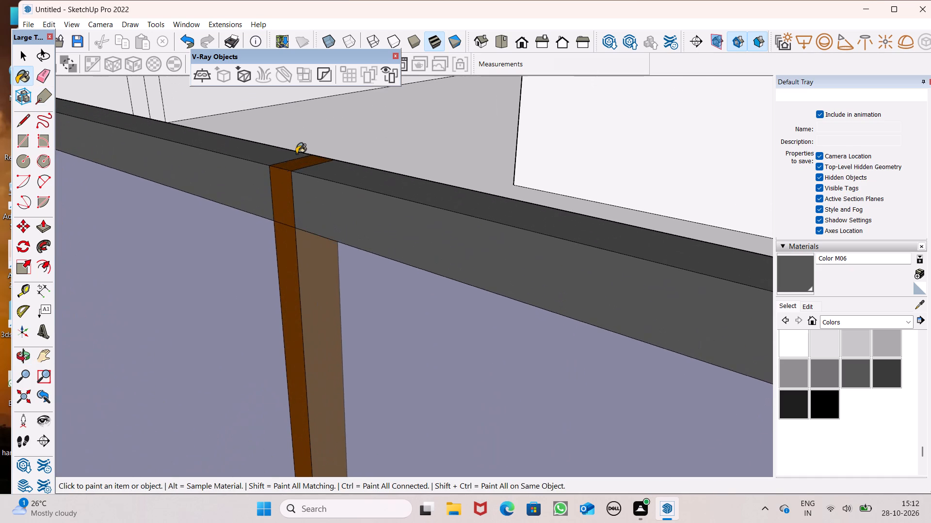
pyautogui.scroll(7, 296, 154)
pyautogui.moveTo(292, 169); pyautogui.dragTo(286, 173)
pyautogui.click(270, 183)
# Paint the front and top faces of the rail piece above the first brown strip with Color M06.
pyautogui.scroll(-8, 361, 171)
pyautogui.scroll(-8, 445, 247)
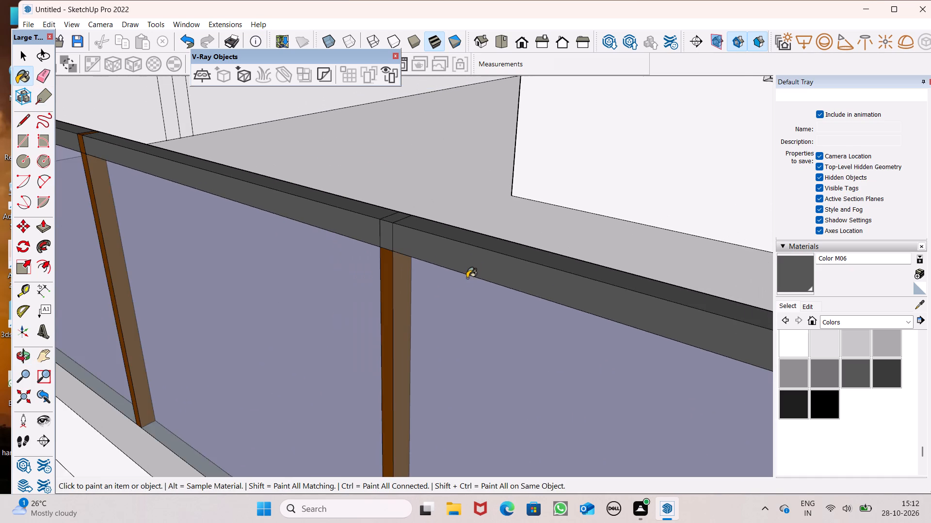
pyautogui.scroll(-5, 473, 286)
pyautogui.scroll(8, 152, 141)
pyautogui.scroll(-10, 213, 215)
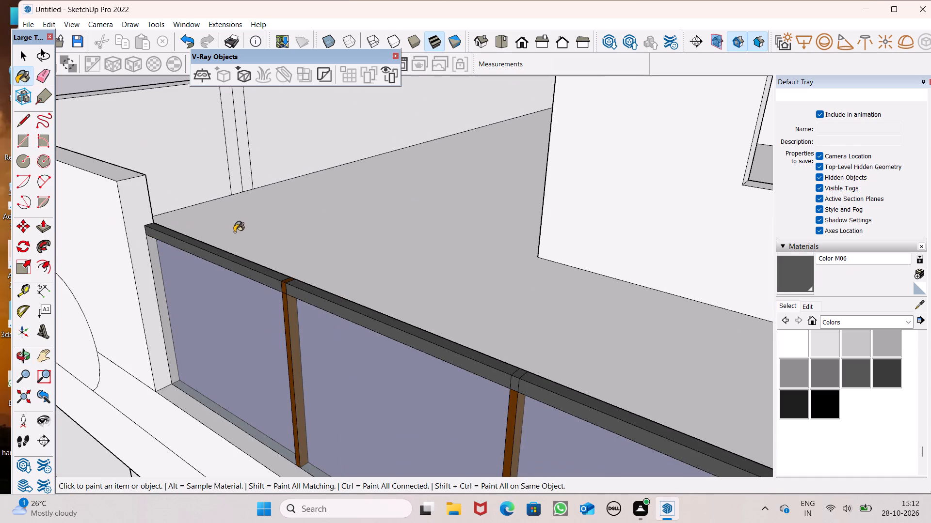
pyautogui.scroll(10, 281, 308)
pyautogui.click(288, 261)
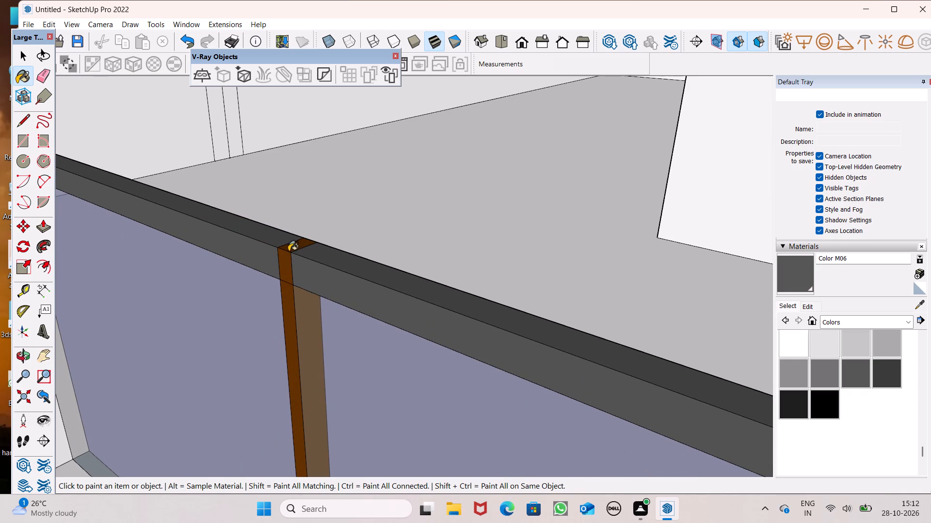
pyautogui.click(289, 251)
# Paint the back face of the rail piece above the first brown strip with Color M06.
pyautogui.scroll(-4, 296, 247)
pyautogui.moveTo(379, 317); pyautogui.dragTo(112, 257, button='middle')
pyautogui.scroll(1, 240, 185)
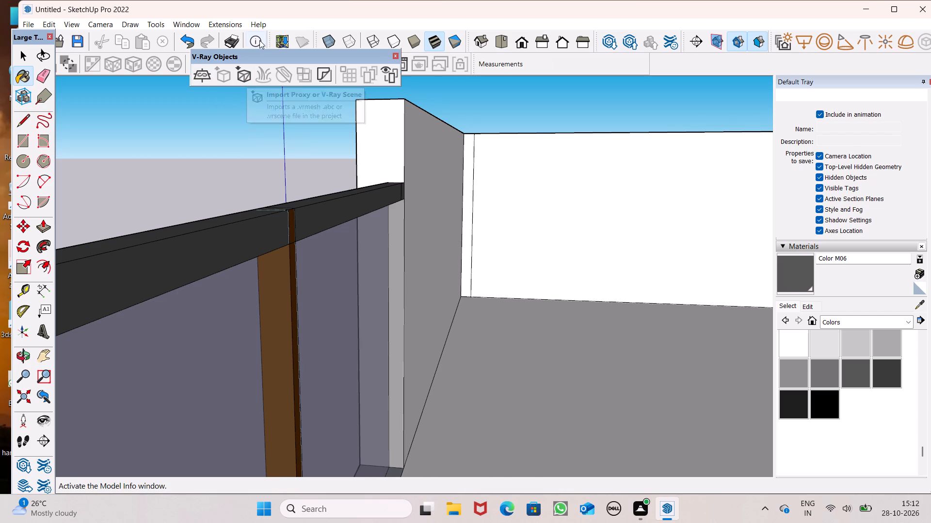
pyautogui.scroll(4, 287, 228)
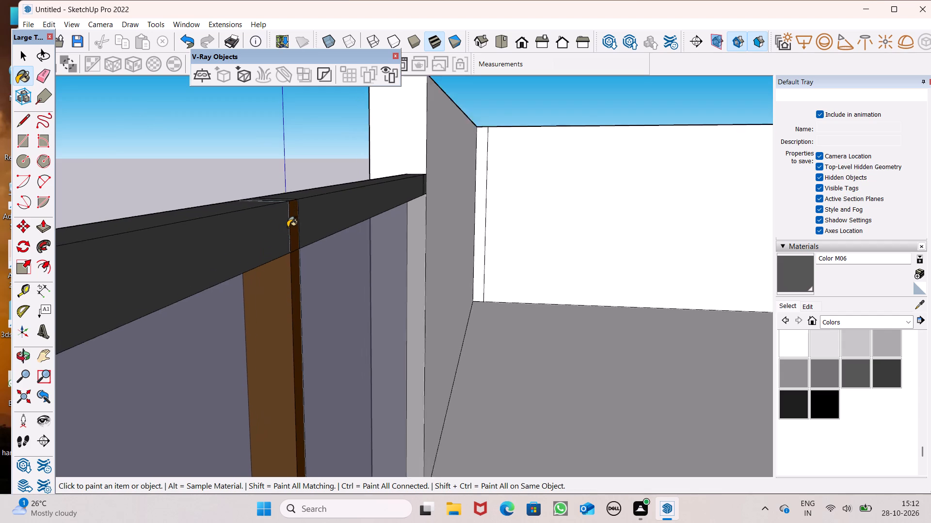
pyautogui.scroll(9, 288, 227)
pyautogui.moveTo(280, 287); pyautogui.dragTo(246, 315, button='middle')
pyautogui.scroll(1, 246, 315)
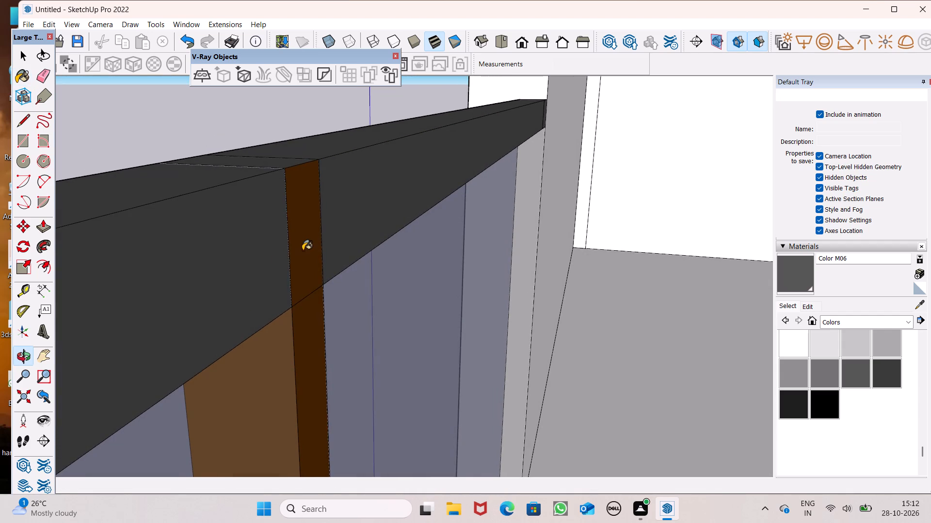
pyautogui.click(303, 250)
# Erase the seam lines across the rail's top, back and front faces above the first brown strip.
pyautogui.moveTo(254, 242); pyautogui.dragTo(258, 269, button='middle')
pyautogui.scroll(1, 258, 270)
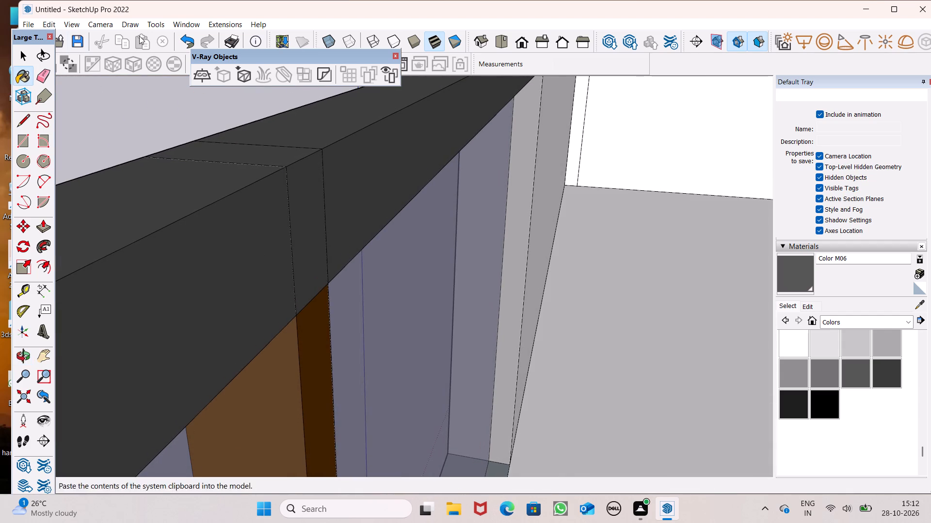
pyautogui.click(50, 72)
pyautogui.moveTo(258, 141); pyautogui.dragTo(239, 169)
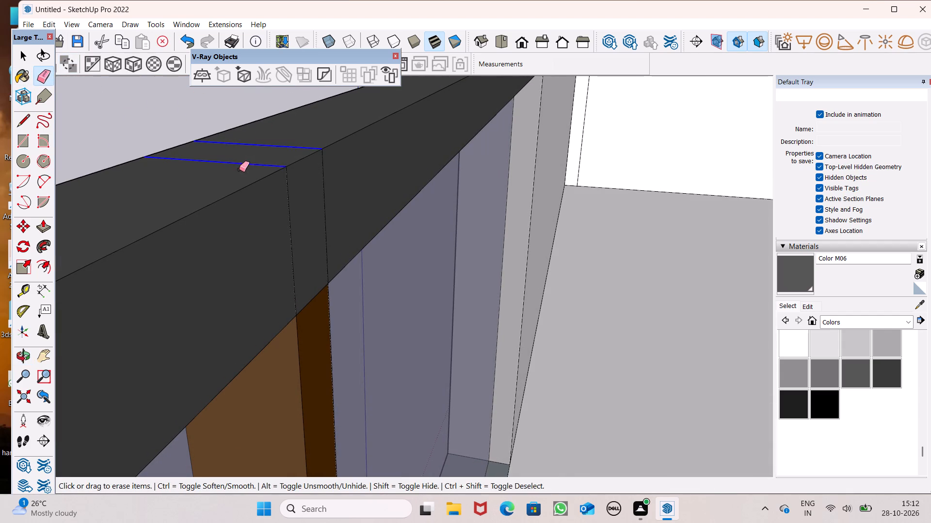
pyautogui.moveTo(239, 169); pyautogui.dragTo(239, 167)
pyautogui.moveTo(285, 212); pyautogui.dragTo(342, 185)
pyautogui.scroll(-4, 306, 176)
pyautogui.moveTo(177, 194); pyautogui.dragTo(501, 181, button='middle')
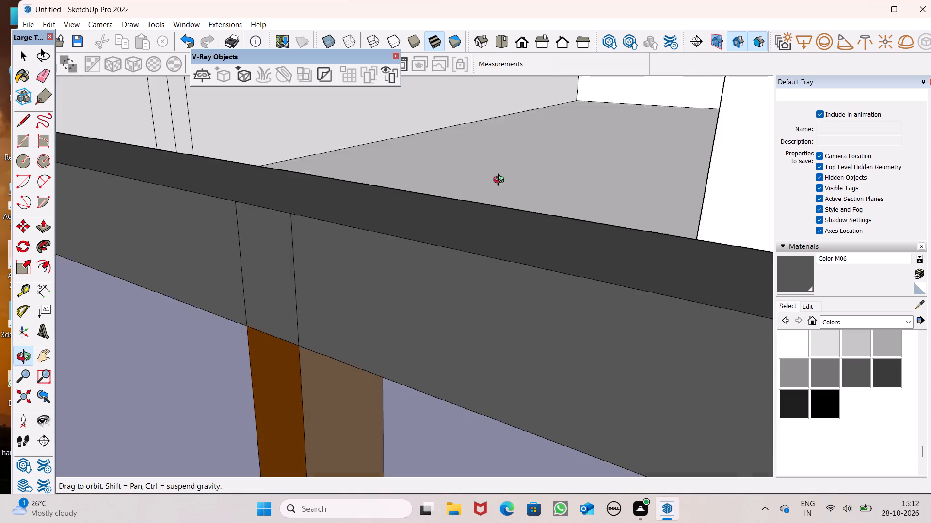
pyautogui.moveTo(501, 181); pyautogui.dragTo(502, 172, button='middle')
pyautogui.moveTo(211, 262); pyautogui.dragTo(330, 285)
pyautogui.moveTo(295, 235); pyautogui.dragTo(318, 240)
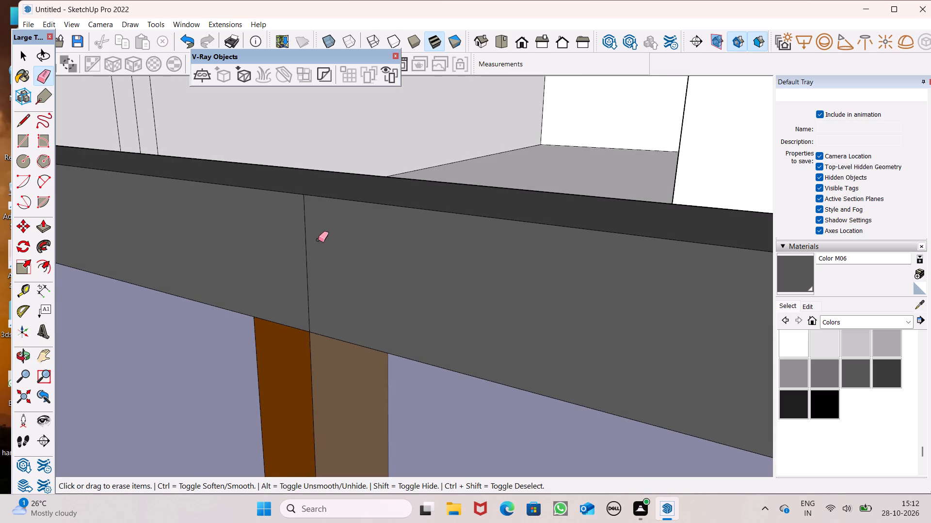
pyautogui.moveTo(318, 240); pyautogui.dragTo(319, 240)
# Erase the two seam lines on the rail's front face above the second brown strip.
pyautogui.scroll(-13, 283, 208)
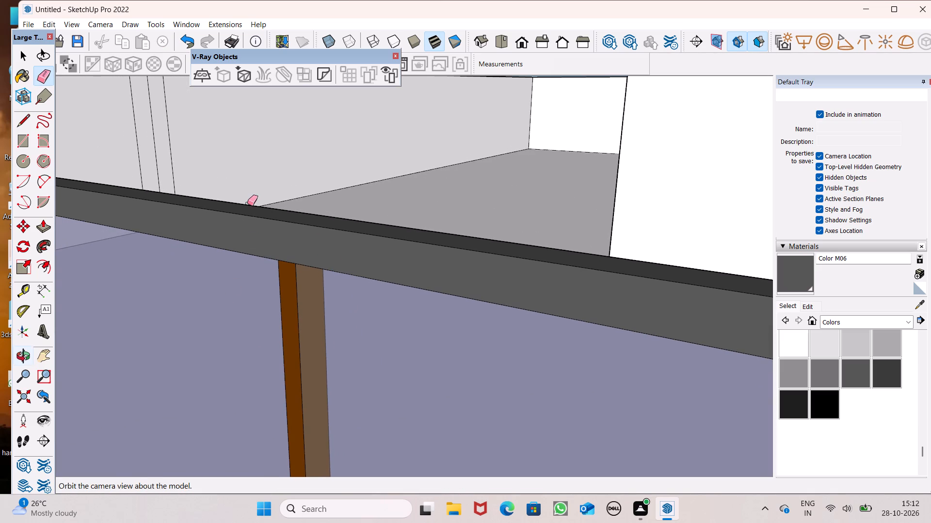
pyautogui.scroll(-6, 359, 225)
pyautogui.scroll(-2, 220, 121)
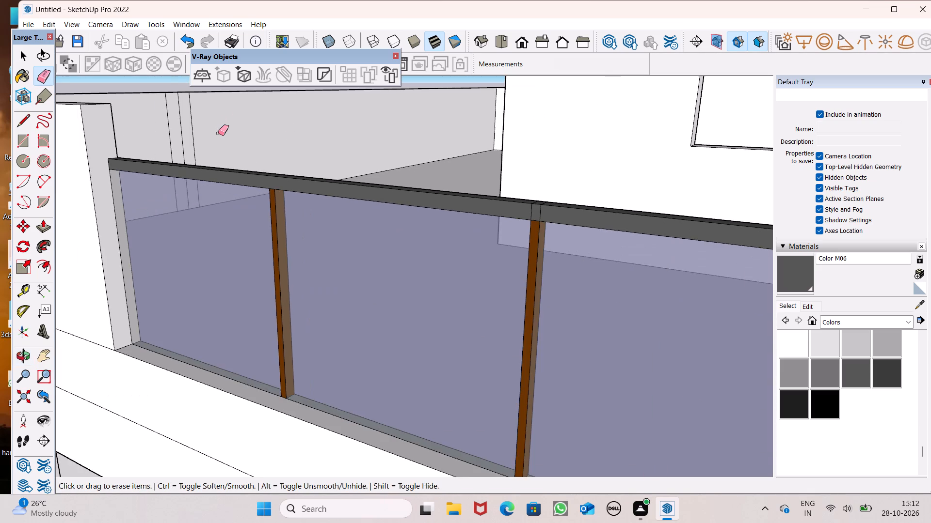
pyautogui.scroll(-10, 221, 132)
pyautogui.moveTo(241, 196); pyautogui.dragTo(296, 276, button='middle')
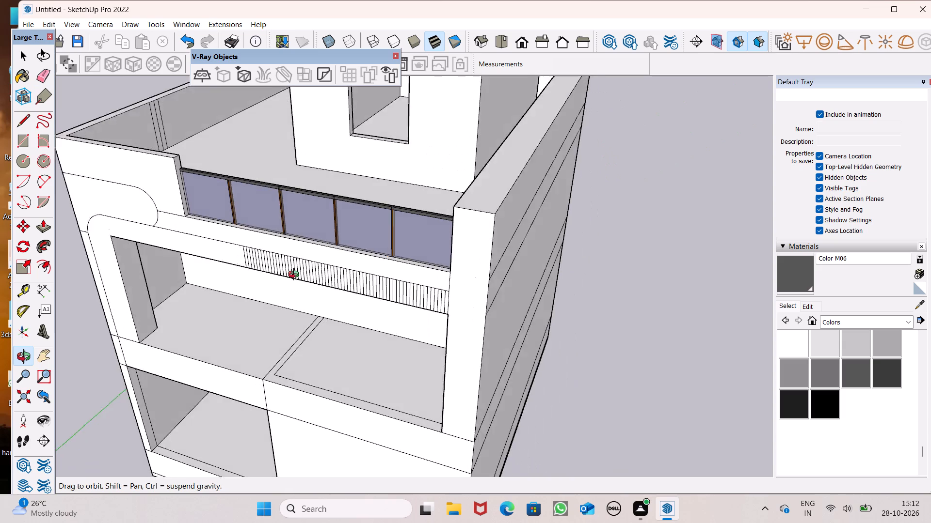
pyautogui.moveTo(296, 276); pyautogui.dragTo(304, 276, button='middle')
pyautogui.scroll(15, 279, 187)
pyautogui.scroll(6, 302, 222)
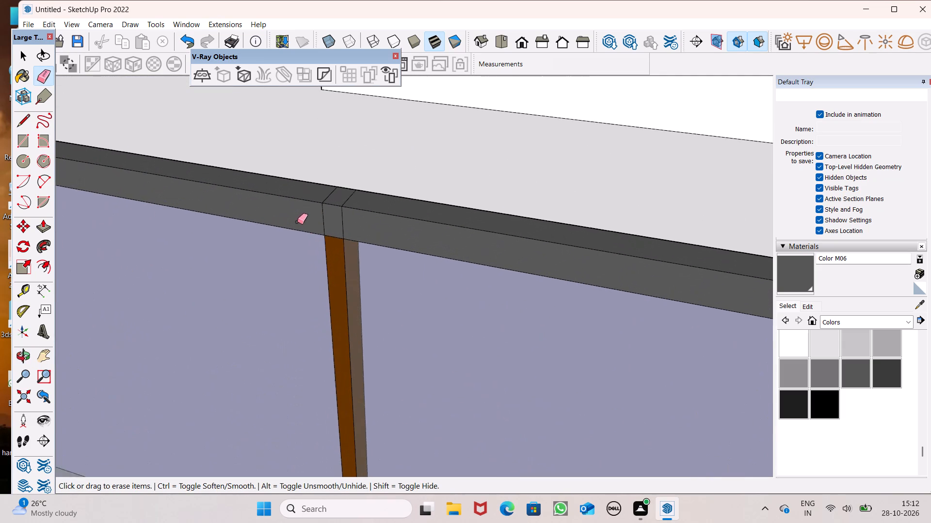
pyautogui.scroll(2, 297, 222)
pyautogui.moveTo(315, 221); pyautogui.dragTo(352, 215)
# Erase the two seam lines across the rail's top face above the second brown strip, keeping the rail's long edges.
pyautogui.scroll(6, 348, 197)
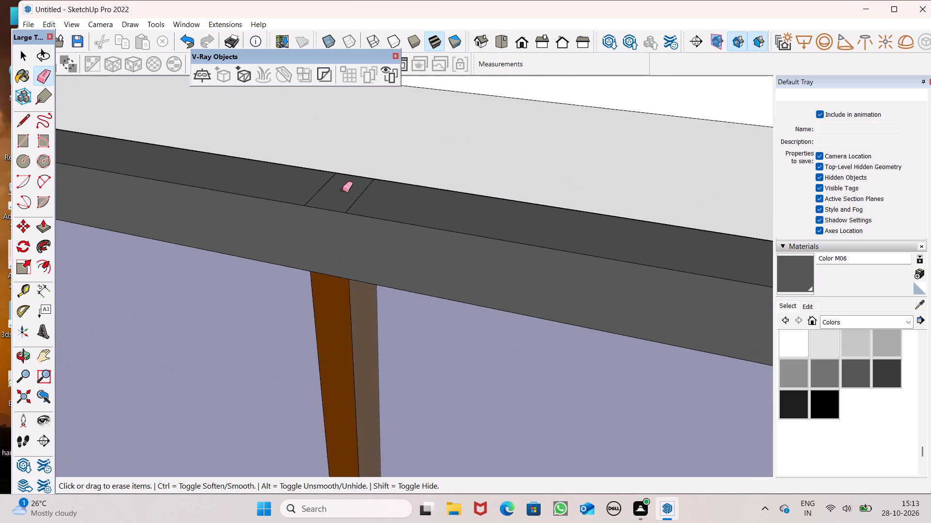
pyautogui.moveTo(289, 177); pyautogui.dragTo(380, 216)
pyautogui.hotkey('ctrl', 'z')
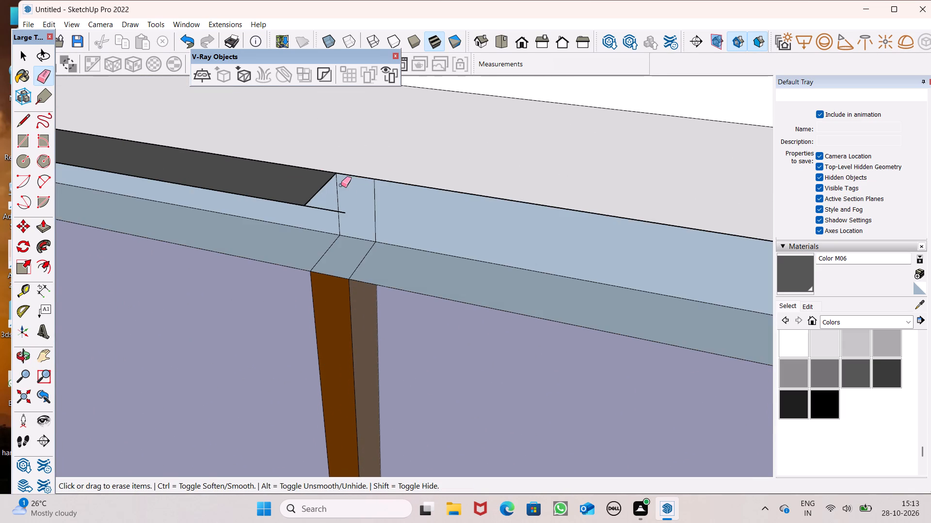
pyautogui.moveTo(316, 180); pyautogui.dragTo(385, 189)
pyautogui.moveTo(366, 188); pyautogui.dragTo(380, 189)
pyautogui.scroll(-5, 363, 182)
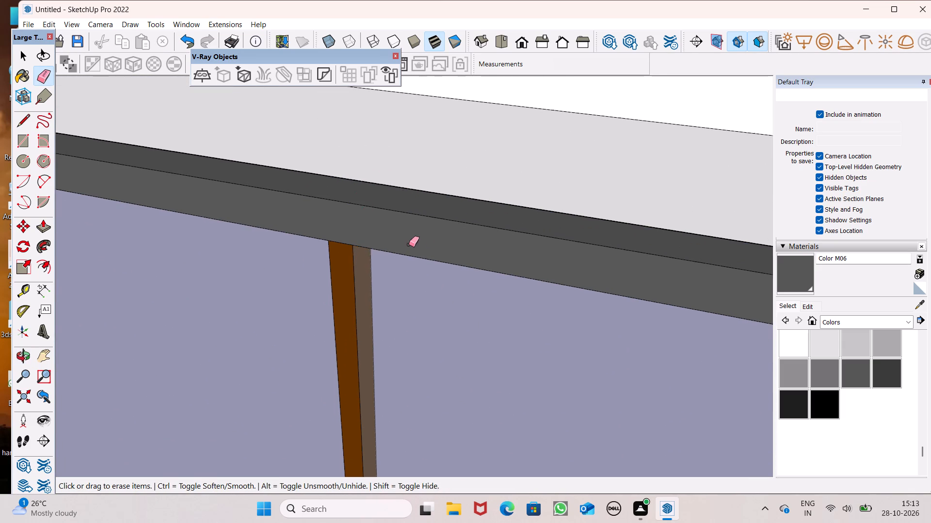
# Paint the back face of the rail piece above the second brown strip with Color M06.
pyautogui.moveTo(419, 259); pyautogui.dragTo(0, 119, button='middle')
pyautogui.scroll(7, 418, 217)
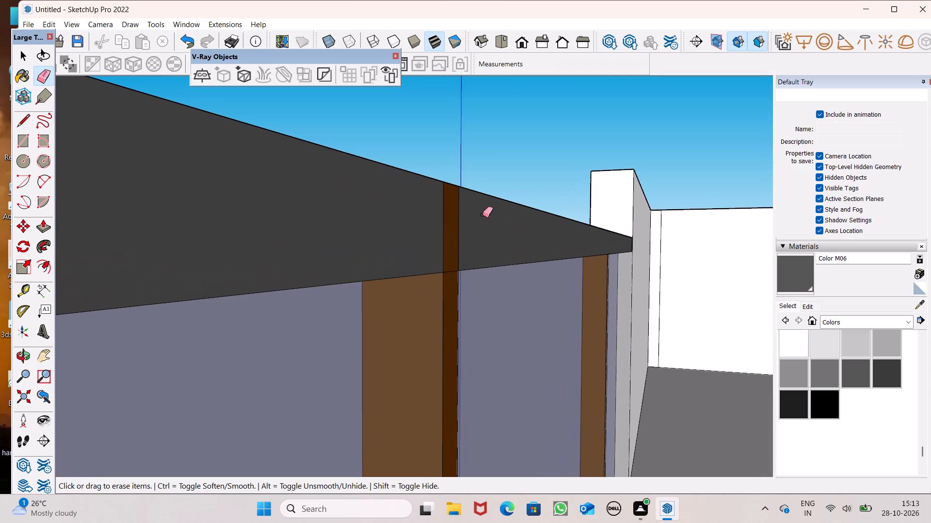
pyautogui.click(776, 281)
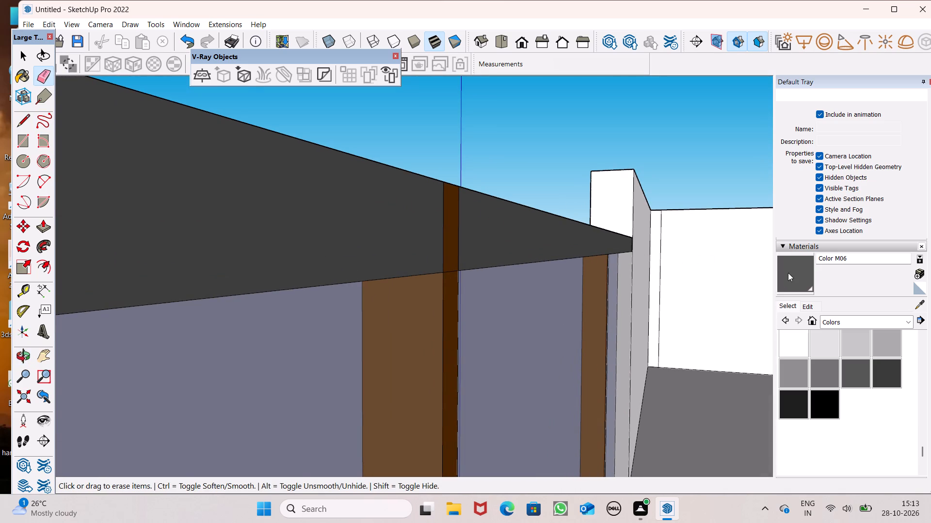
pyautogui.click(788, 273)
pyautogui.scroll(4, 510, 262)
pyautogui.click(411, 231)
pyautogui.scroll(-5, 442, 273)
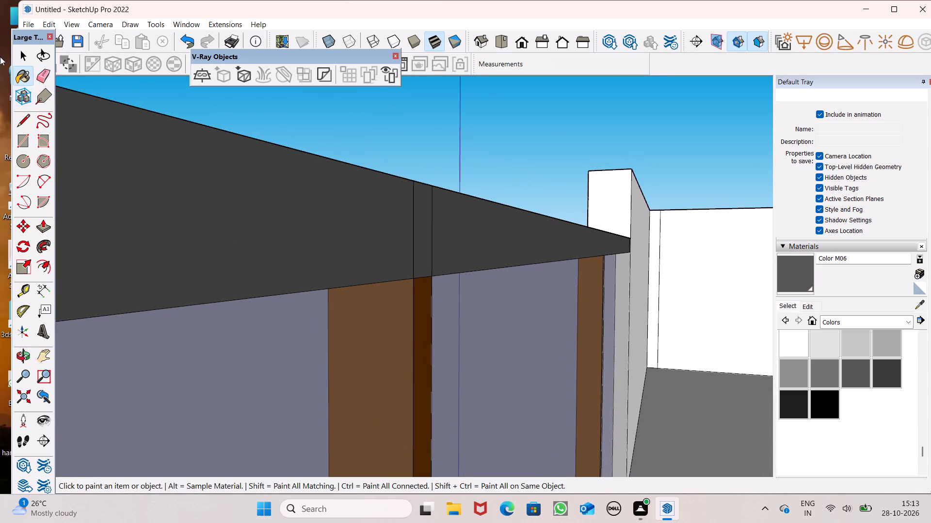
# Erase the two seam lines on the rail's back face above the second brown strip.
pyautogui.click(39, 82)
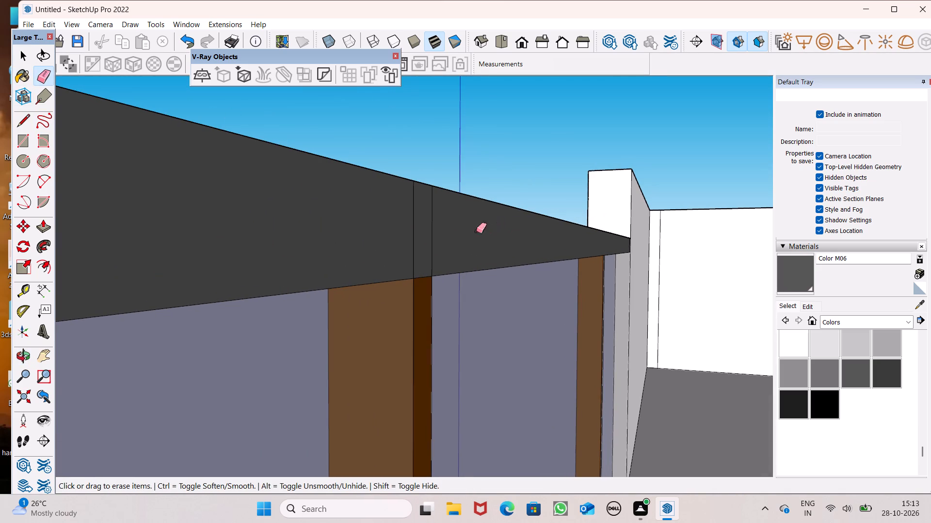
pyautogui.moveTo(451, 233); pyautogui.dragTo(398, 233)
# Erase the seam lines on the rail's front and top faces above the third brown strip.
pyautogui.scroll(-3, 464, 230)
pyautogui.moveTo(362, 251); pyautogui.dragTo(619, 301, button='middle')
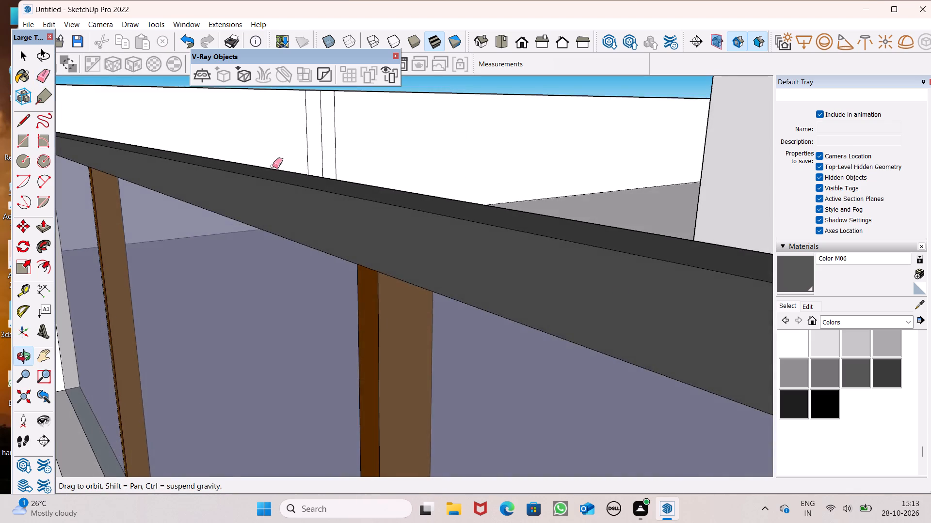
pyautogui.scroll(-17, 250, 171)
pyautogui.moveTo(256, 276); pyautogui.dragTo(416, 356, button='middle')
pyautogui.scroll(7, 478, 343)
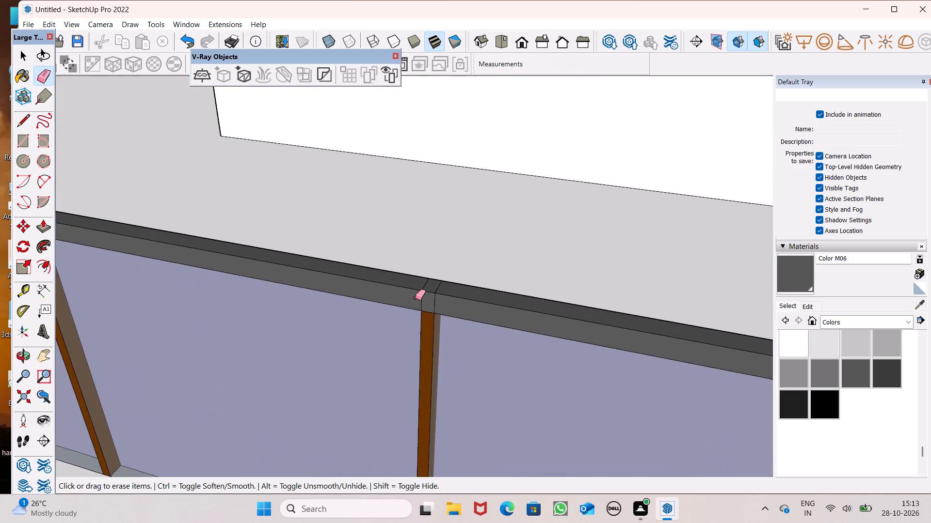
pyautogui.scroll(7, 419, 297)
pyautogui.moveTo(448, 305); pyautogui.dragTo(411, 296)
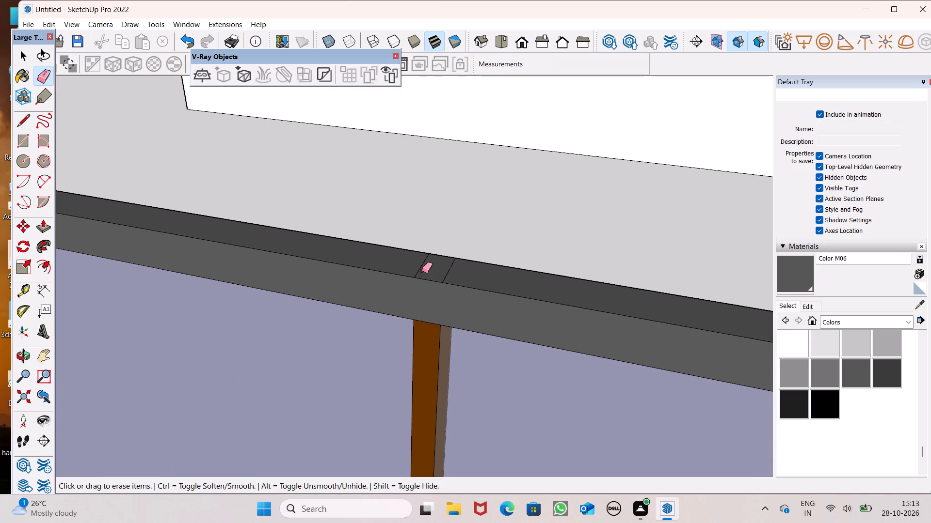
pyautogui.moveTo(419, 267); pyautogui.dragTo(455, 277)
# Erase the seam lines on the rail's back face above the third brown strip.
pyautogui.scroll(-3, 454, 277)
pyautogui.moveTo(519, 318); pyautogui.dragTo(36, 224, button='middle')
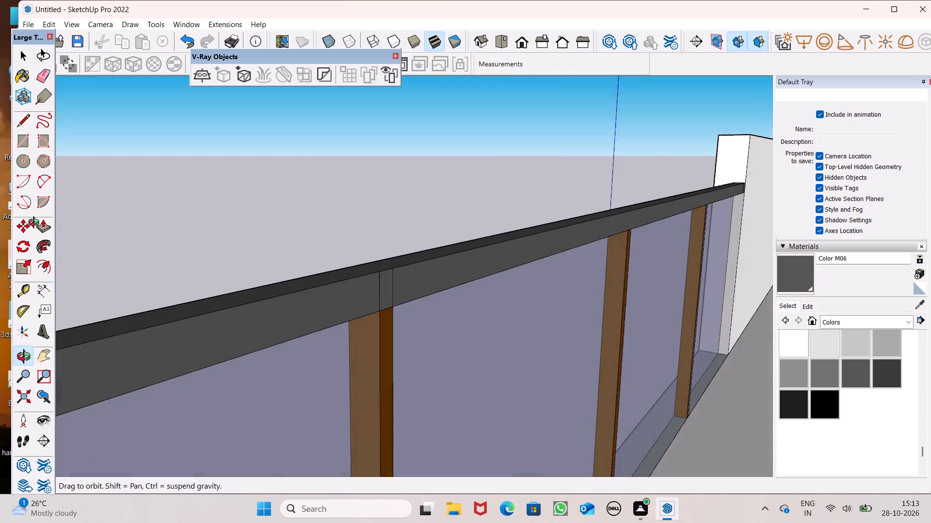
pyautogui.moveTo(36, 224); pyautogui.dragTo(40, 220, button='middle')
pyautogui.scroll(1, 41, 220)
pyautogui.scroll(1, 496, 304)
pyautogui.moveTo(383, 282); pyautogui.dragTo(350, 294)
pyautogui.scroll(-2, 331, 169)
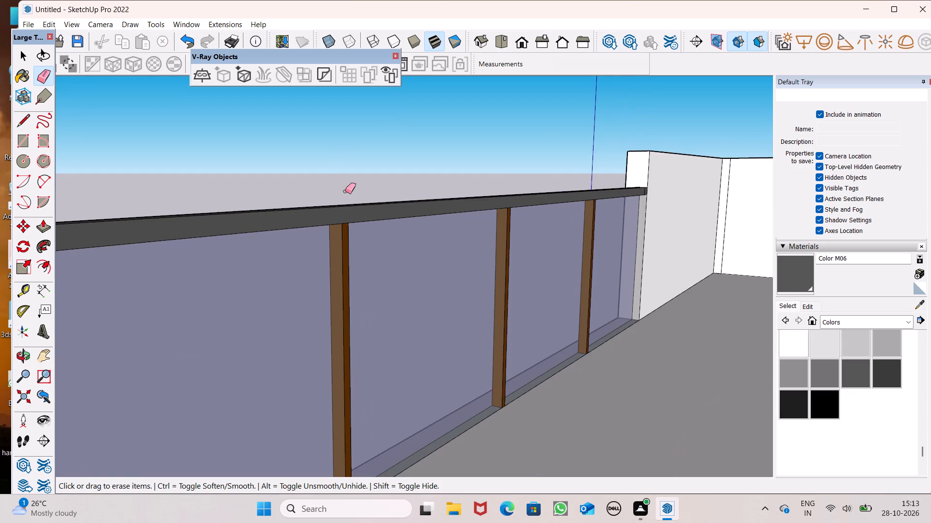
# Paint the unpainted left side face of the fourth brown strip, nearest the right wall, with Color C08.
pyautogui.moveTo(351, 224); pyautogui.dragTo(628, 248, button='middle')
pyautogui.scroll(-8, 285, 236)
pyautogui.moveTo(337, 295); pyautogui.dragTo(393, 306, button='middle')
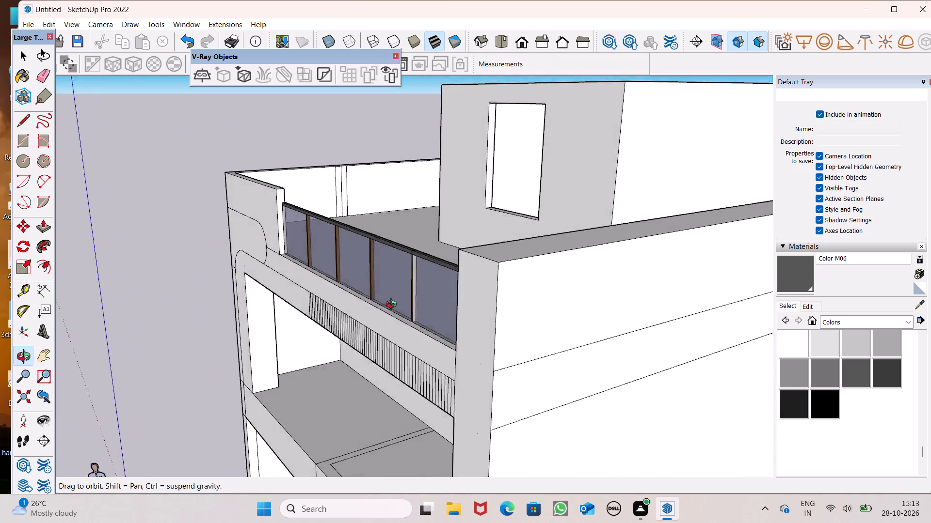
pyautogui.moveTo(393, 306); pyautogui.dragTo(525, 306, button='middle')
pyautogui.scroll(8, 548, 278)
pyautogui.moveTo(549, 280); pyautogui.dragTo(683, 295, button='middle')
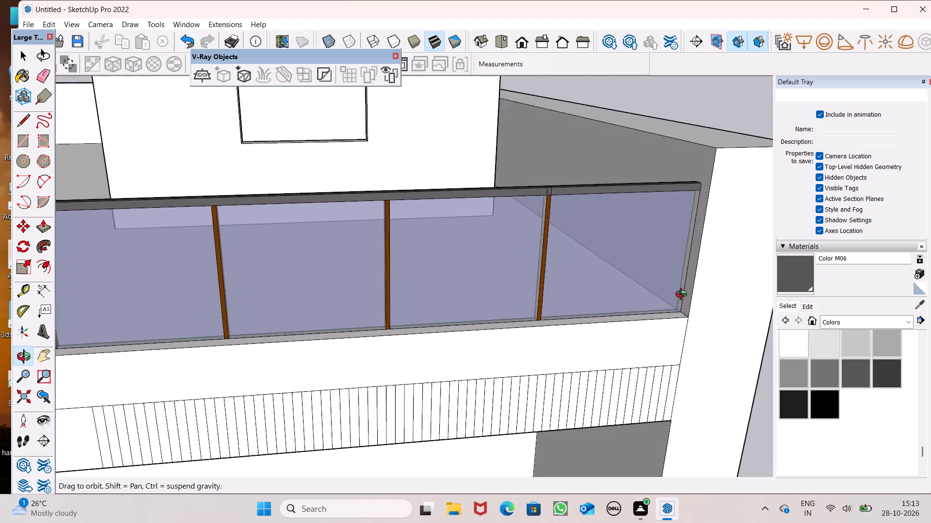
pyautogui.moveTo(683, 295); pyautogui.dragTo(680, 290, button='middle')
pyautogui.scroll(1, 447, 257)
pyautogui.moveTo(446, 257); pyautogui.dragTo(690, 214, button='middle')
pyautogui.scroll(1, 660, 232)
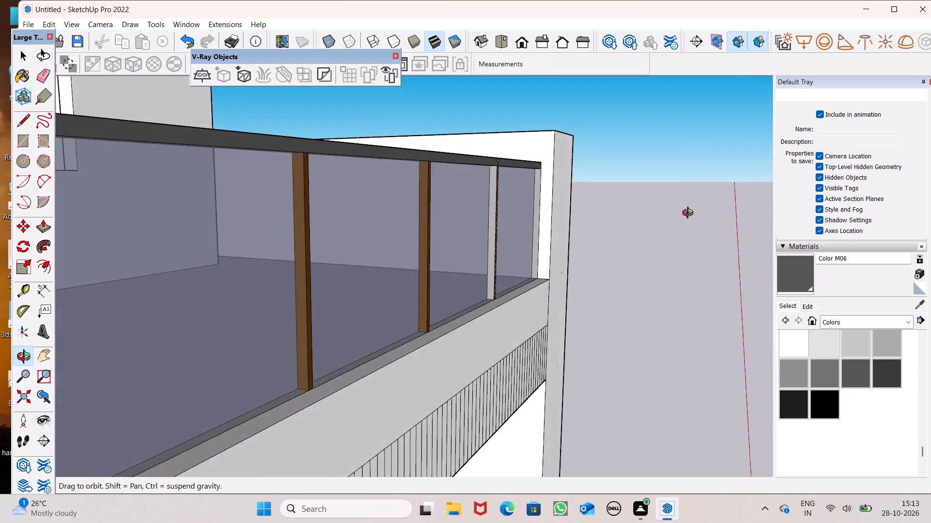
pyautogui.moveTo(690, 214); pyautogui.dragTo(137, 228, button='middle')
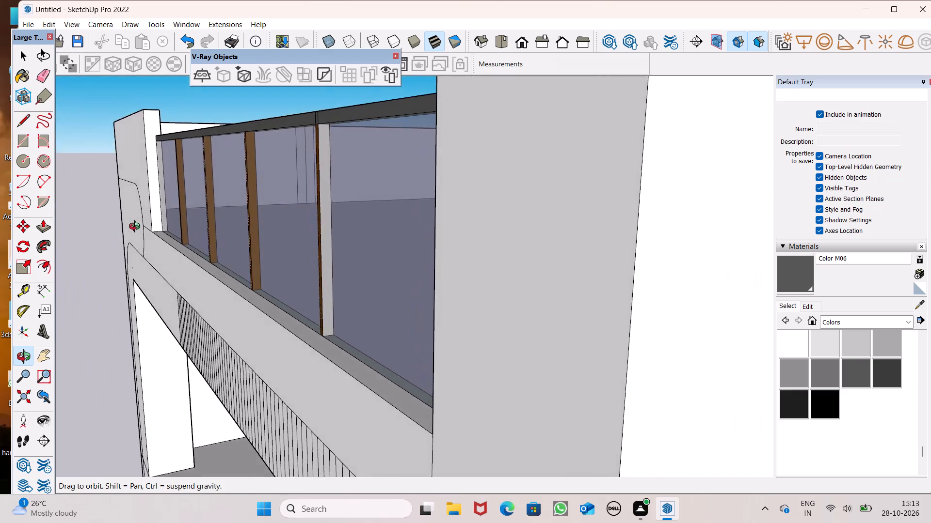
pyautogui.moveTo(137, 228); pyautogui.dragTo(687, 247, button='middle')
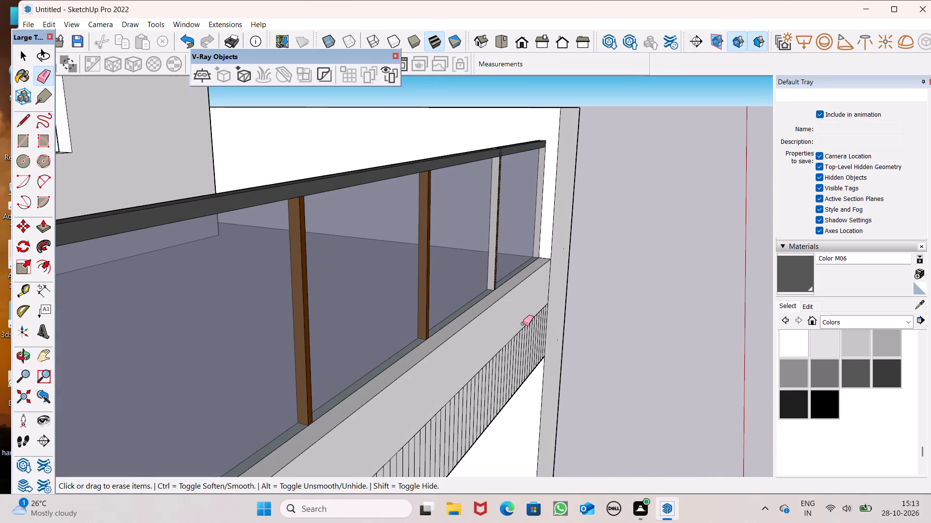
pyautogui.scroll(3, 870, 369)
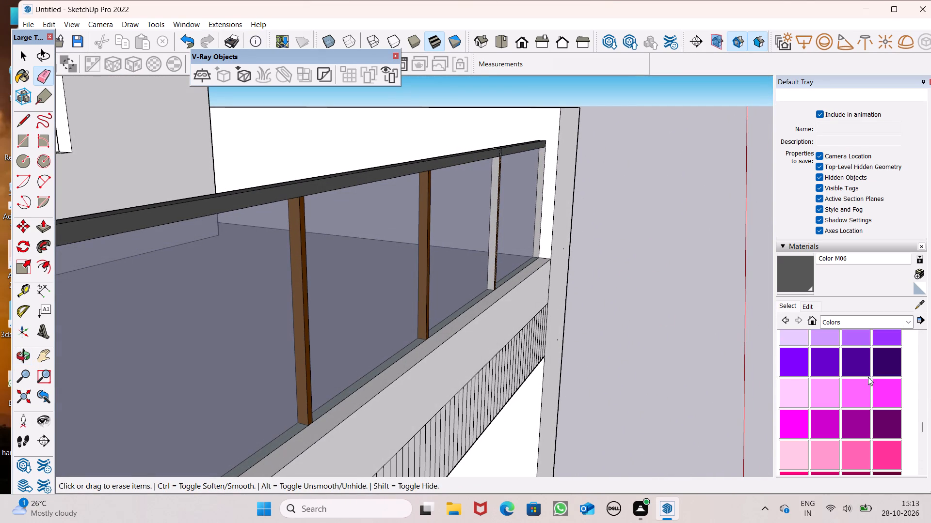
pyautogui.scroll(7, 865, 385)
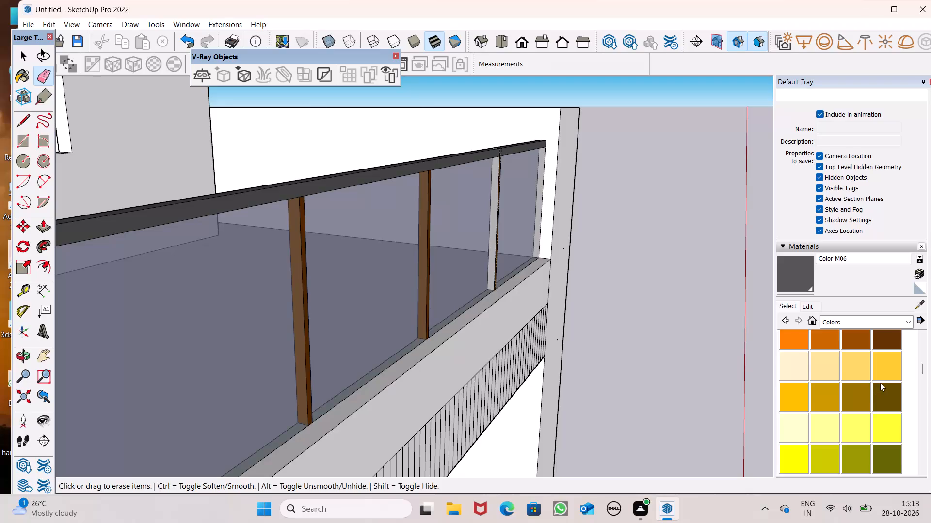
pyautogui.scroll(2, 880, 383)
pyautogui.click(884, 448)
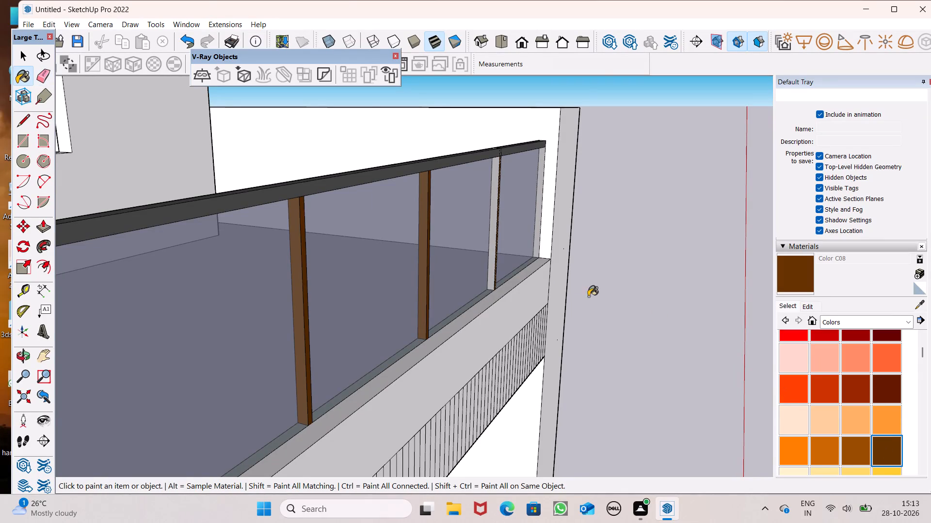
pyautogui.scroll(8, 557, 282)
pyautogui.scroll(5, 515, 238)
pyautogui.scroll(2, 484, 263)
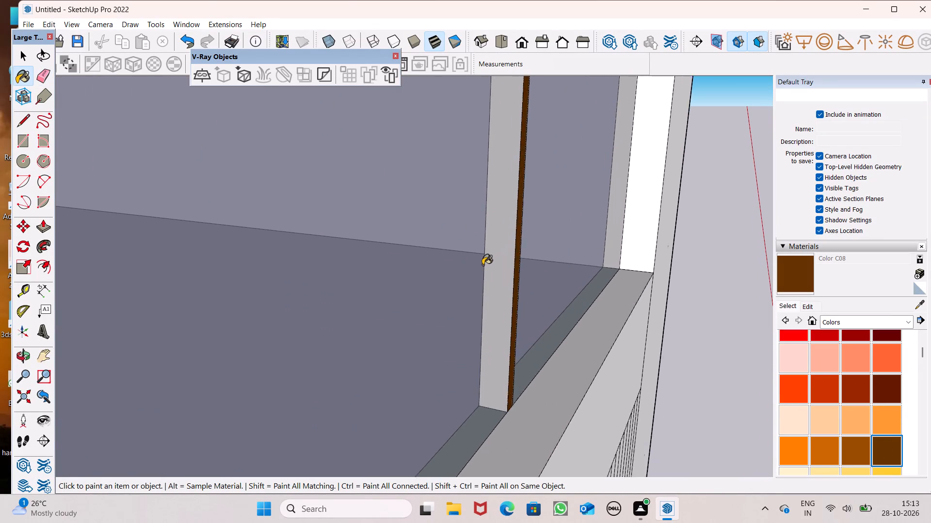
pyautogui.scroll(20, 482, 265)
pyautogui.scroll(10, 482, 265)
pyautogui.moveTo(515, 258); pyautogui.dragTo(522, 253, button='middle')
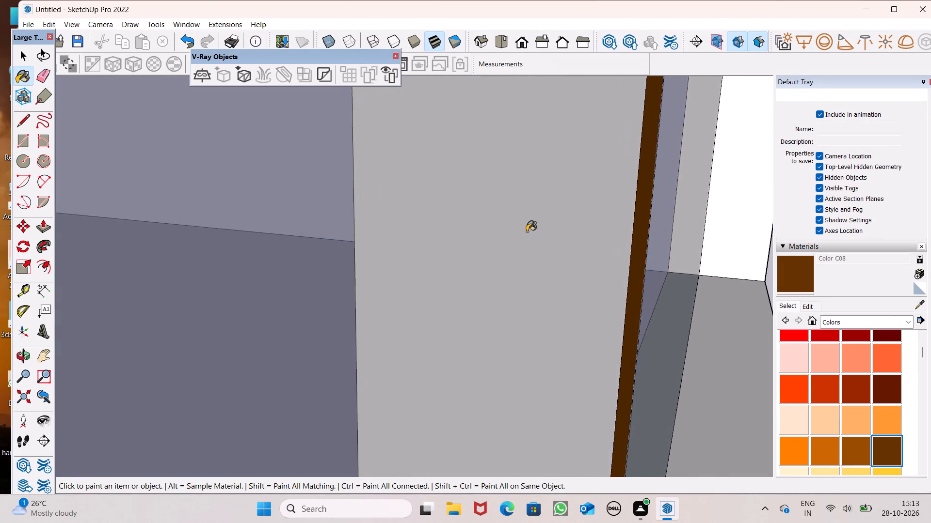
pyautogui.scroll(15, 527, 231)
pyautogui.moveTo(550, 270); pyautogui.dragTo(588, 278, button='middle')
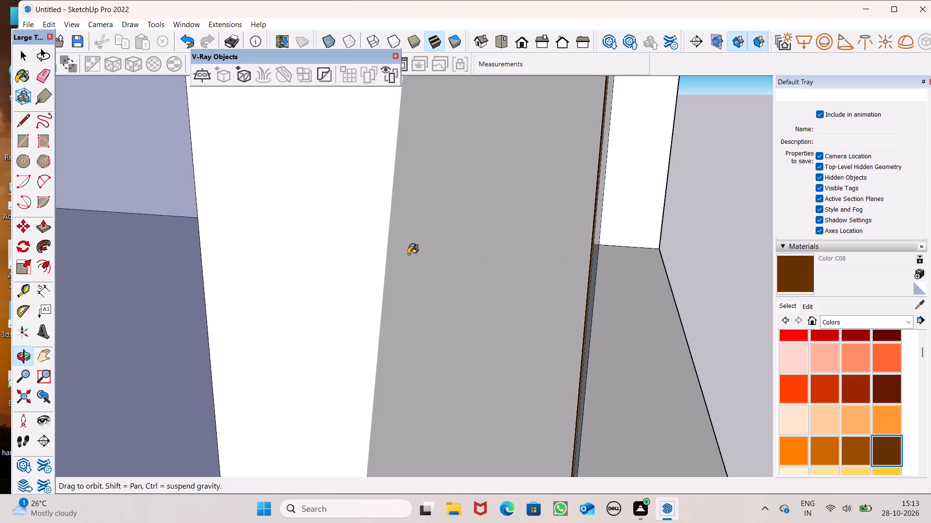
pyautogui.click(343, 228)
# Paint the unpainted right side face of the fourth brown strip with Color C08.
pyautogui.moveTo(417, 300); pyautogui.dragTo(232, 279, button='middle')
pyautogui.scroll(1, 310, 257)
pyautogui.scroll(-15, 310, 257)
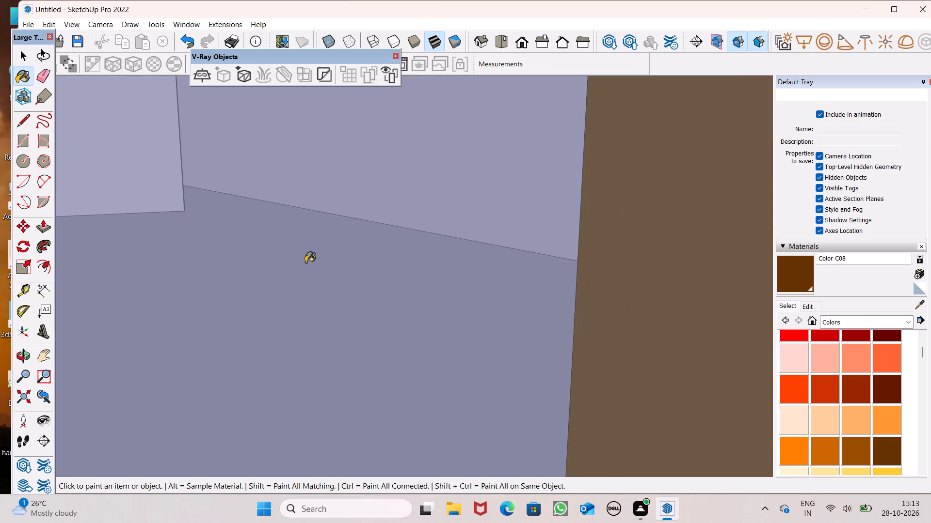
pyautogui.scroll(-1, 305, 262)
pyautogui.scroll(-7, 373, 236)
pyautogui.scroll(-6, 516, 332)
pyautogui.scroll(-11, 404, 327)
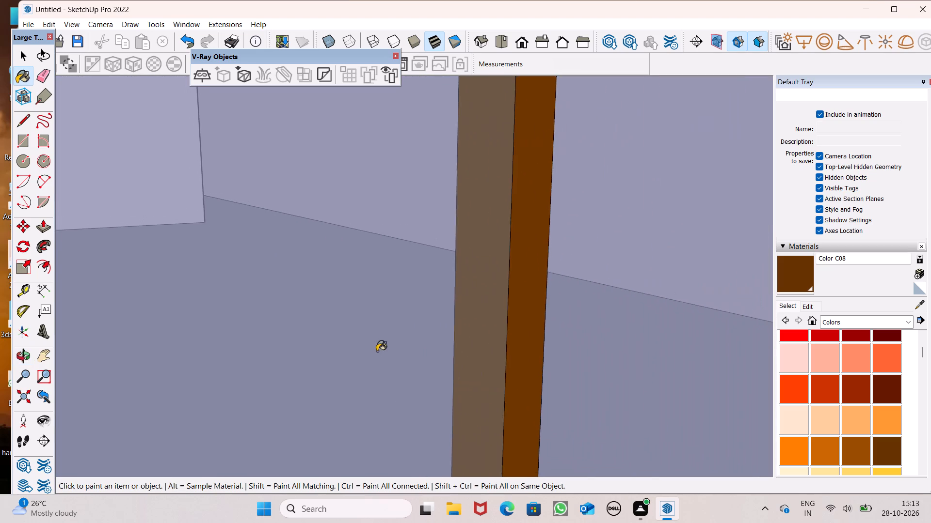
pyautogui.scroll(-4, 377, 351)
pyautogui.moveTo(440, 381); pyautogui.dragTo(10, 400, button='middle')
pyautogui.scroll(8, 594, 339)
pyautogui.moveTo(526, 365); pyautogui.dragTo(459, 372, button='middle')
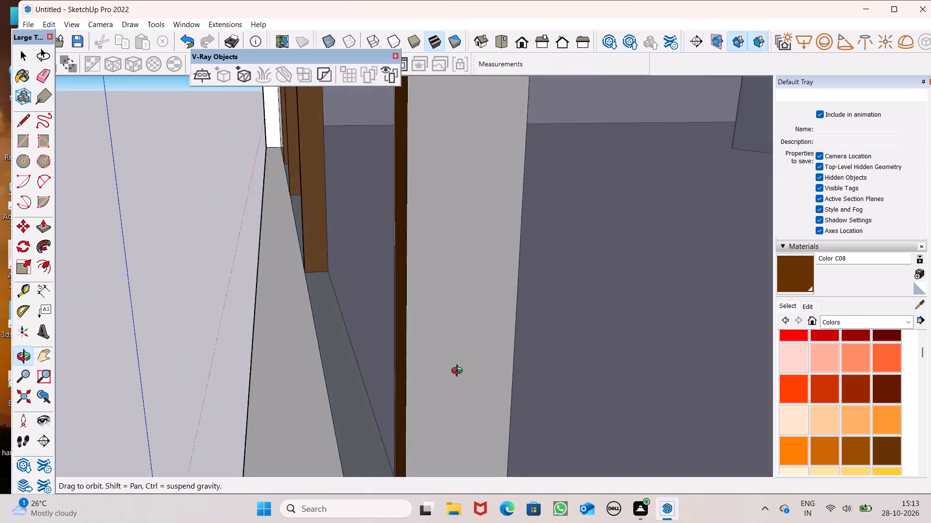
pyautogui.moveTo(459, 372); pyautogui.dragTo(459, 372, button='middle')
pyautogui.scroll(7, 486, 356)
pyautogui.scroll(17, 516, 323)
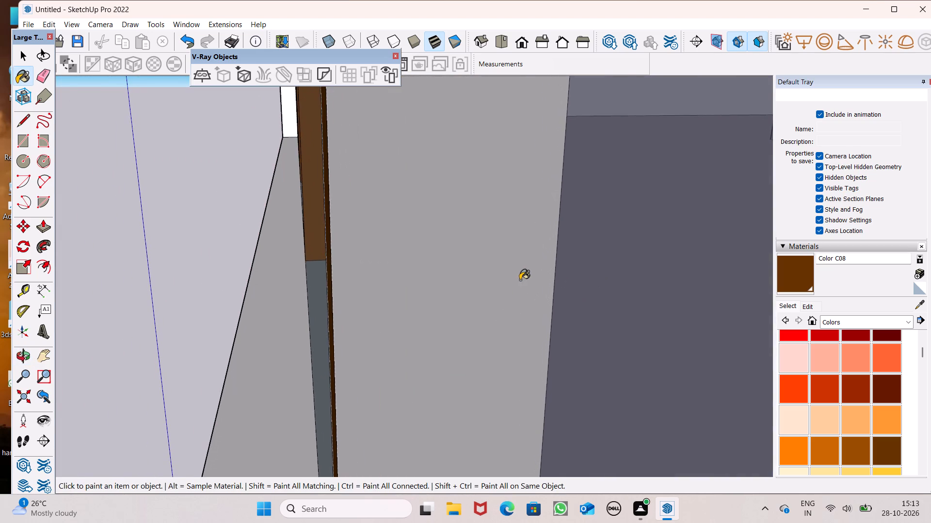
pyautogui.scroll(11, 520, 280)
pyautogui.click(520, 279)
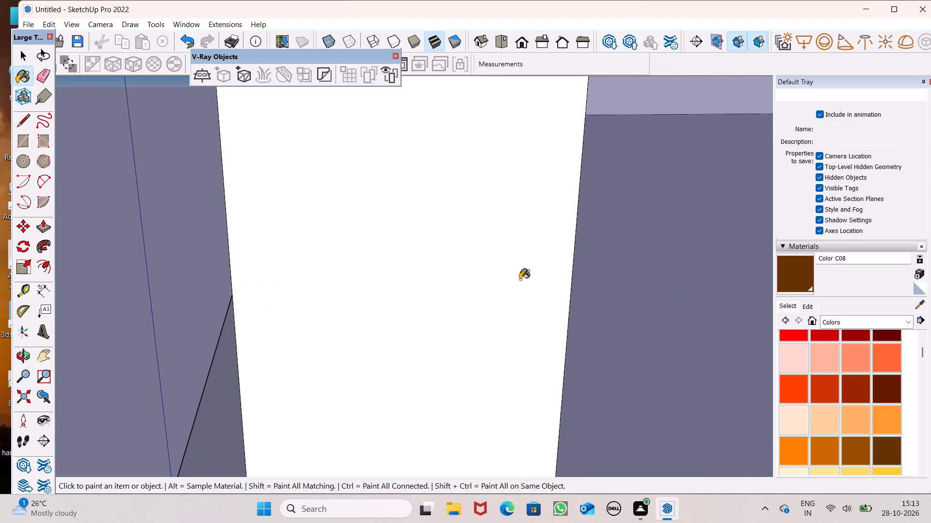
# Erase the seam lines on the rail's front and top faces above the fourth brown strip.
pyautogui.scroll(-5, 433, 491)
pyautogui.moveTo(411, 484); pyautogui.dragTo(615, 398, button='middle')
pyautogui.scroll(-4, 470, 322)
pyautogui.moveTo(449, 354); pyautogui.dragTo(780, 335, button='middle')
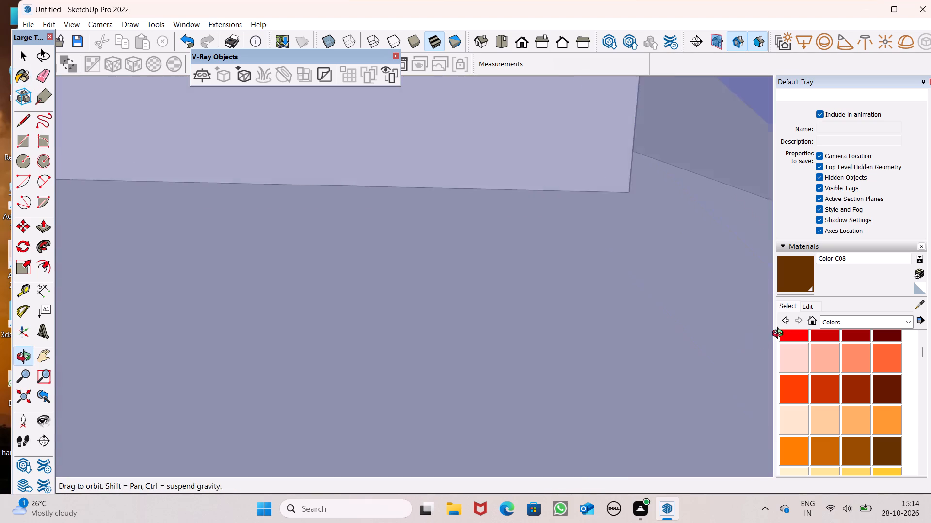
pyautogui.moveTo(780, 335); pyautogui.dragTo(785, 331, button='middle')
pyautogui.scroll(-12, 330, 239)
pyautogui.press('space')
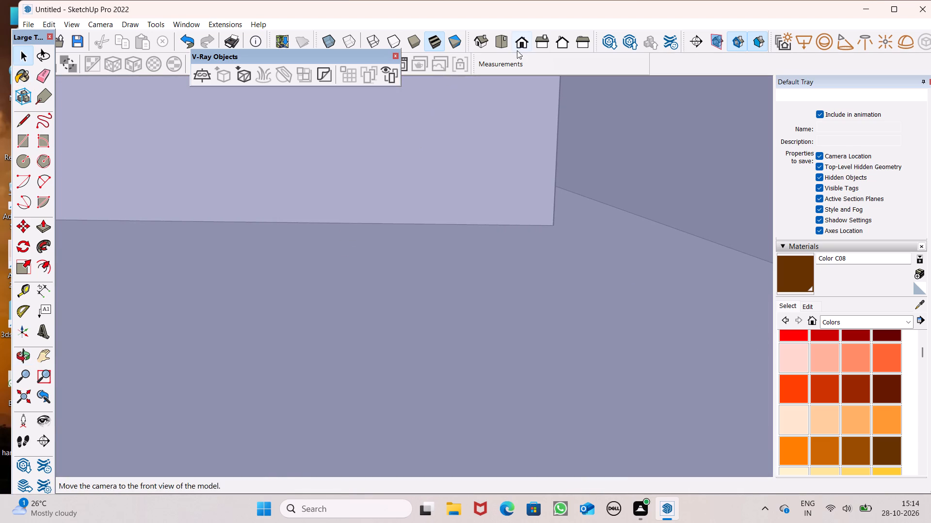
pyautogui.click(518, 49)
pyautogui.scroll(-12, 427, 456)
pyautogui.scroll(-11, 394, 424)
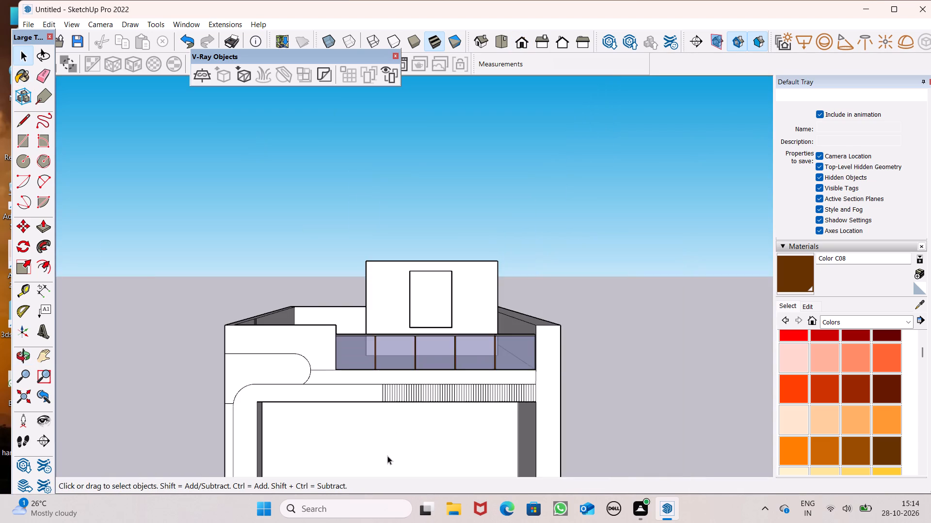
pyautogui.moveTo(434, 448); pyautogui.dragTo(561, 493, button='middle')
pyautogui.scroll(8, 533, 321)
pyautogui.moveTo(541, 381); pyautogui.dragTo(566, 335, button='middle')
pyautogui.scroll(1, 542, 368)
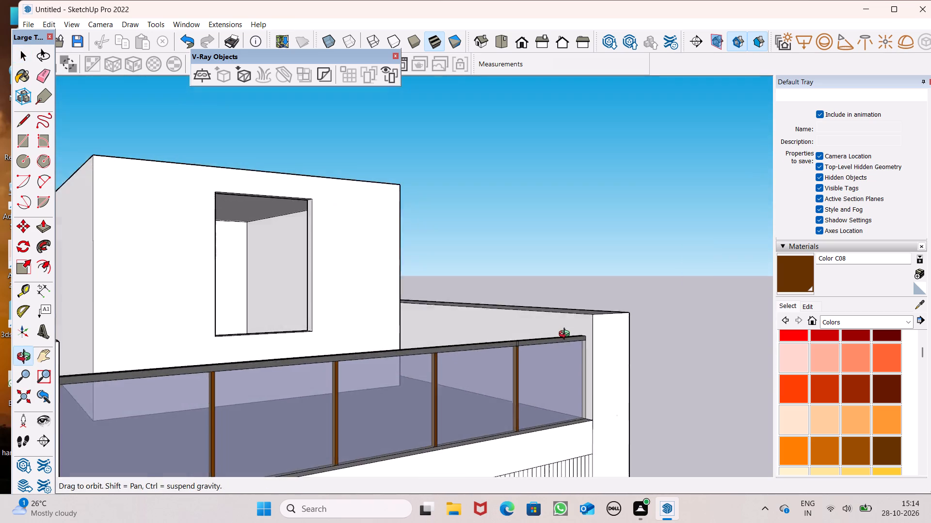
pyautogui.scroll(1, 566, 335)
pyautogui.moveTo(566, 335); pyautogui.dragTo(567, 333, button='middle')
pyautogui.scroll(8, 588, 365)
pyautogui.moveTo(618, 412); pyautogui.dragTo(613, 378, button='middle')
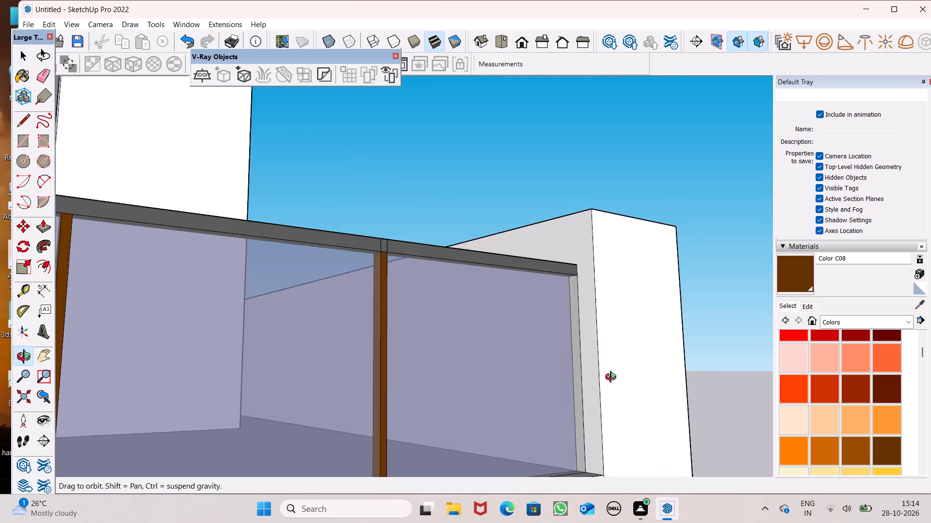
pyautogui.moveTo(613, 378); pyautogui.dragTo(674, 491, button='middle')
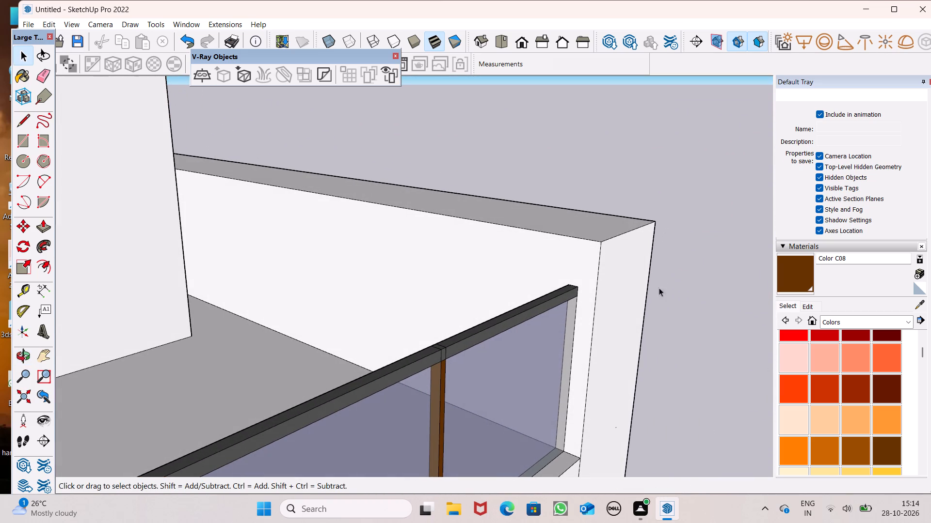
pyautogui.click(43, 77)
pyautogui.scroll(7, 446, 373)
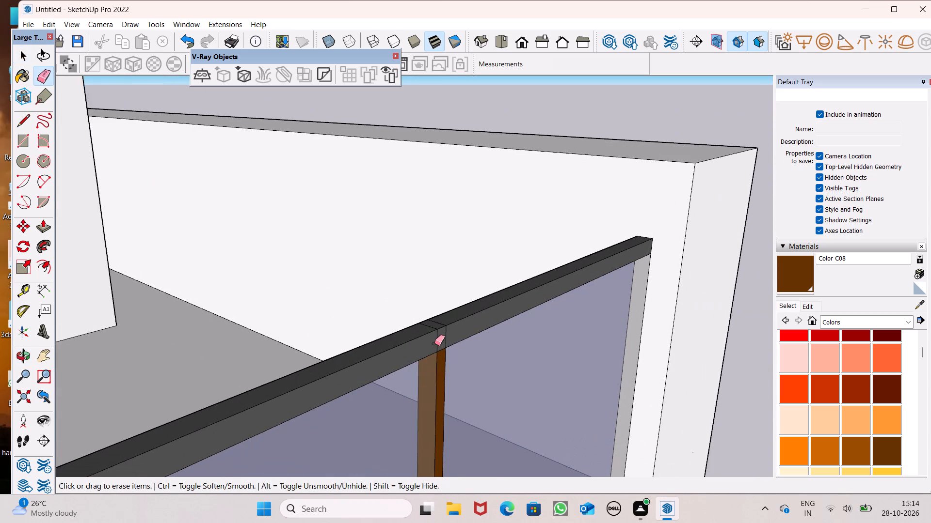
pyautogui.scroll(5, 434, 343)
pyautogui.moveTo(434, 342); pyautogui.dragTo(468, 329)
pyautogui.moveTo(430, 311); pyautogui.dragTo(446, 305)
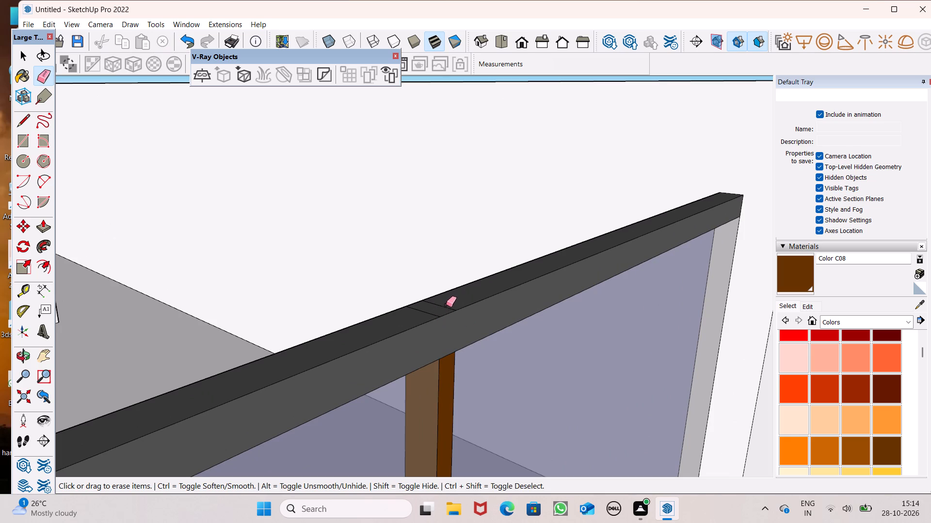
pyautogui.moveTo(446, 305); pyautogui.dragTo(429, 316)
# Erase the seam lines on the rail's back face above the fourth brown strip.
pyautogui.scroll(-5, 385, 310)
pyautogui.moveTo(332, 336); pyautogui.dragTo(659, 323, button='middle')
pyautogui.scroll(1, 562, 269)
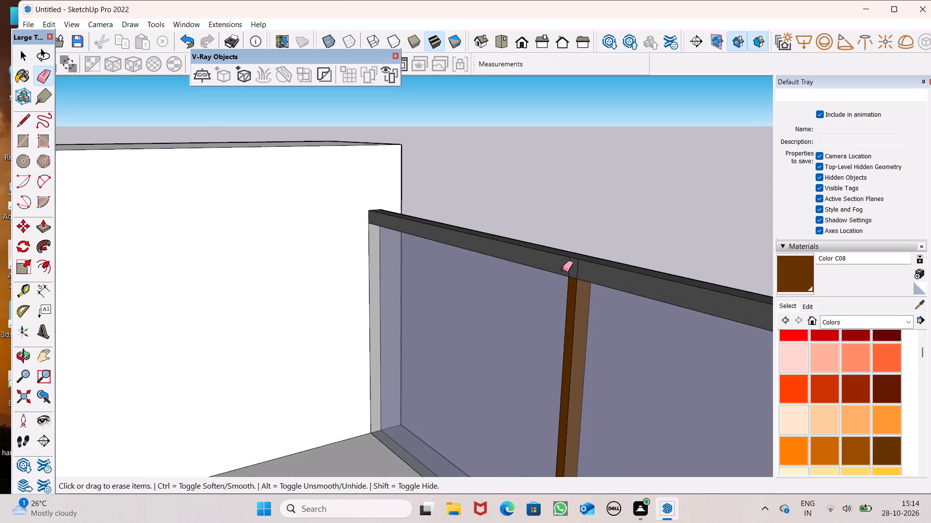
pyautogui.scroll(6, 562, 269)
pyautogui.moveTo(598, 272); pyautogui.dragTo(569, 261)
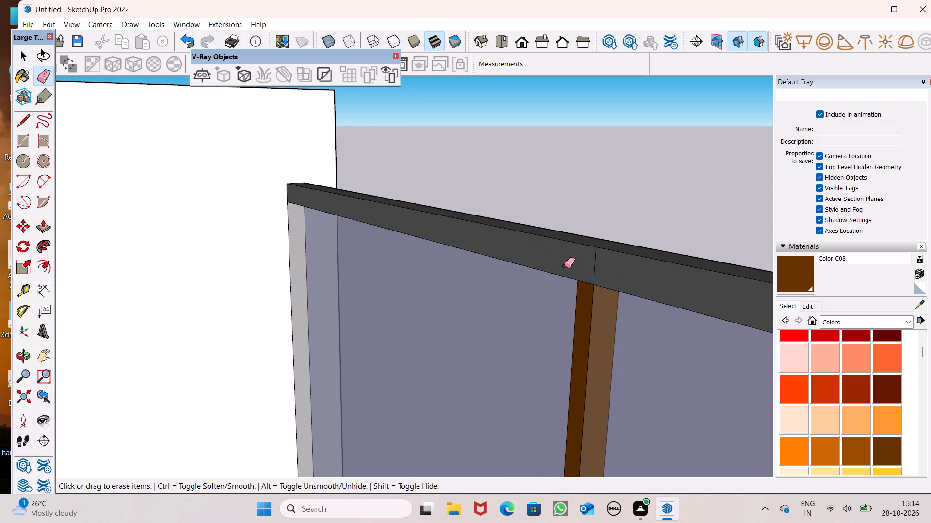
pyautogui.moveTo(588, 271); pyautogui.dragTo(594, 273)
pyautogui.scroll(-2, 307, 255)
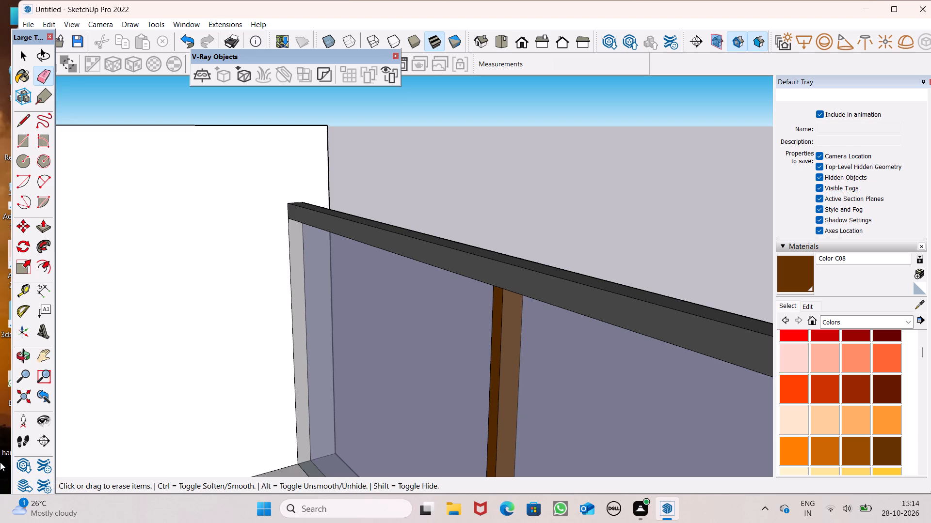
# Examine the glass railing from both sides and above, and the whole front facade, for leftover seams or unpainted faces.
pyautogui.scroll(-2, 391, 265)
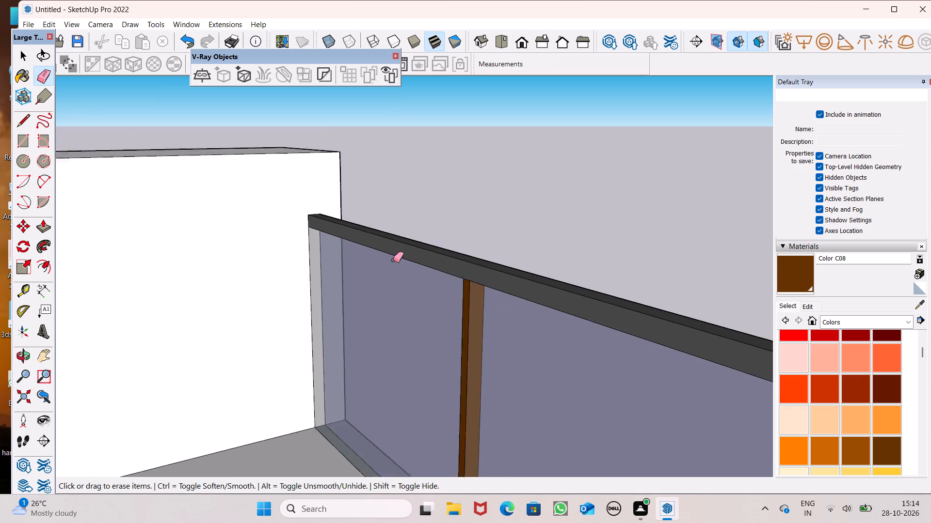
pyautogui.scroll(-11, 393, 260)
pyautogui.moveTo(451, 249); pyautogui.dragTo(166, 288, button='middle')
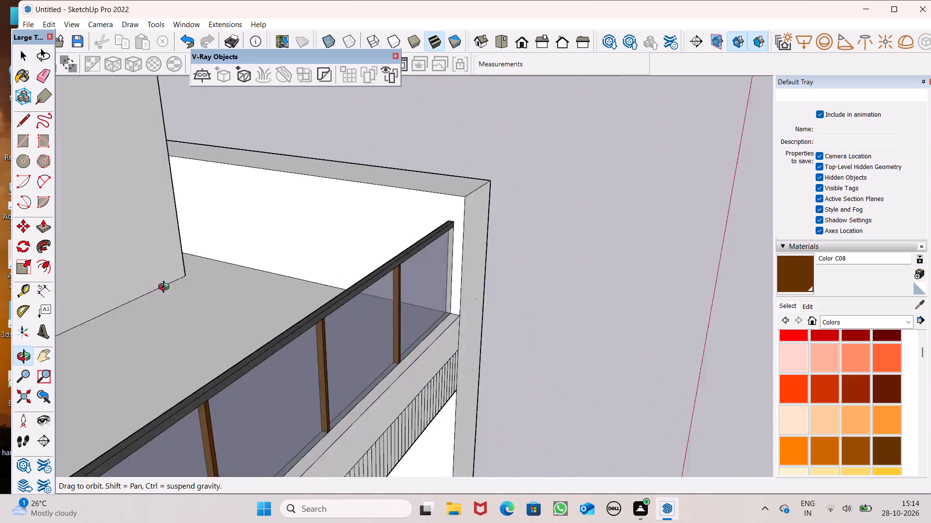
pyautogui.moveTo(166, 288); pyautogui.dragTo(40, 252, button='middle')
pyautogui.scroll(-6, 268, 238)
pyautogui.scroll(12, 184, 258)
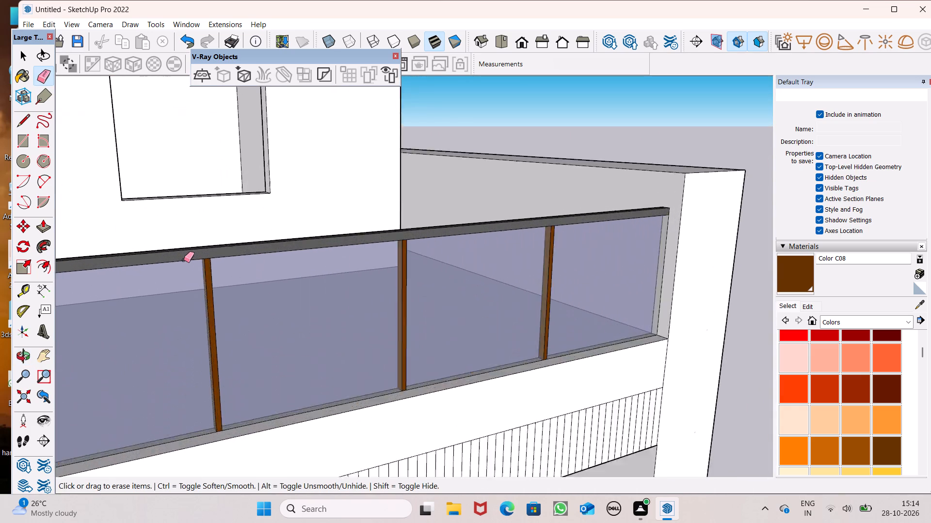
pyautogui.scroll(2, 184, 260)
pyautogui.scroll(-7, 425, 208)
pyautogui.scroll(7, 312, 231)
pyautogui.moveTo(369, 218); pyautogui.dragTo(361, 354, button='middle')
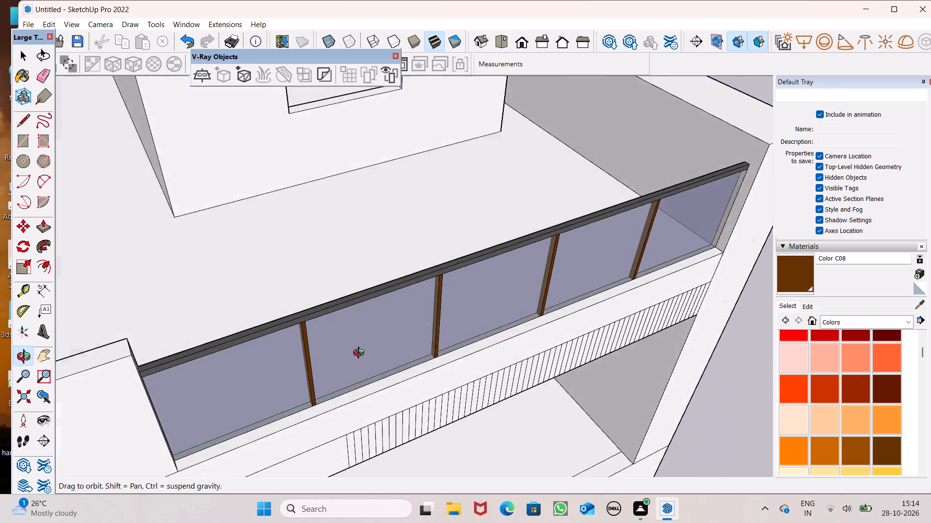
pyautogui.moveTo(361, 354); pyautogui.dragTo(239, 277, button='middle')
pyautogui.scroll(-2, 511, 243)
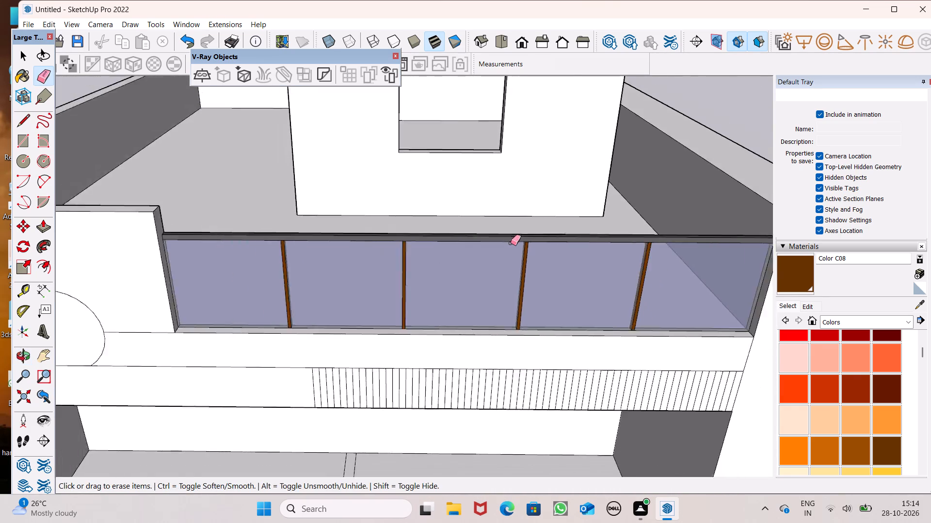
pyautogui.scroll(-5, 511, 243)
pyautogui.moveTo(514, 284); pyautogui.dragTo(571, 169, button='middle')
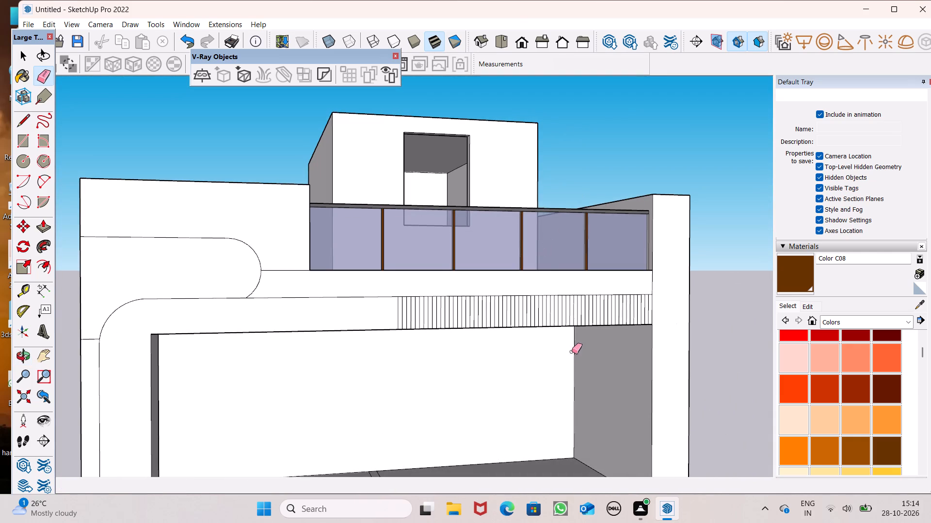
pyautogui.moveTo(556, 360); pyautogui.dragTo(529, 381, button='middle')
pyautogui.scroll(1, 531, 381)
pyautogui.scroll(-4, 557, 361)
pyautogui.moveTo(555, 363); pyautogui.dragTo(519, 364, button='middle')
pyautogui.scroll(1, 519, 370)
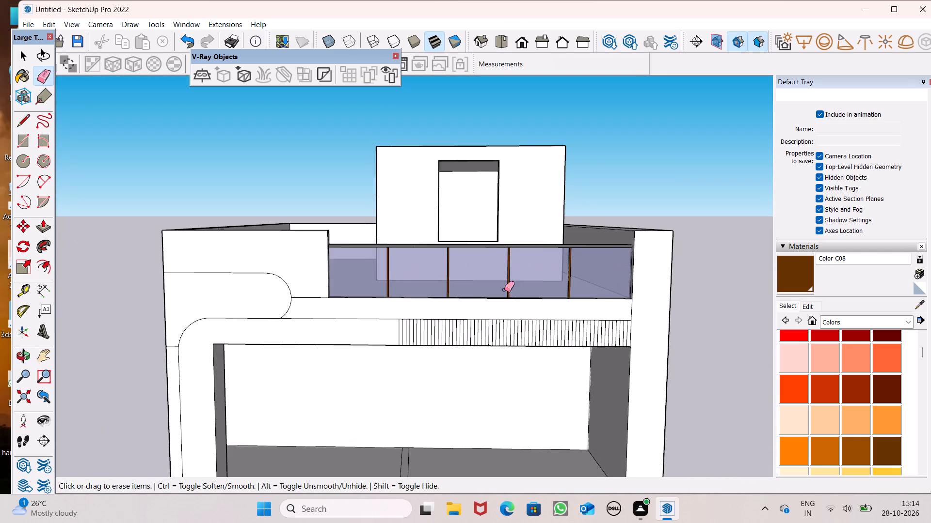
pyautogui.scroll(-4, 504, 290)
pyautogui.scroll(-4, 489, 247)
pyautogui.moveTo(501, 387); pyautogui.dragTo(501, 361, button='middle')
pyautogui.scroll(-1, 501, 350)
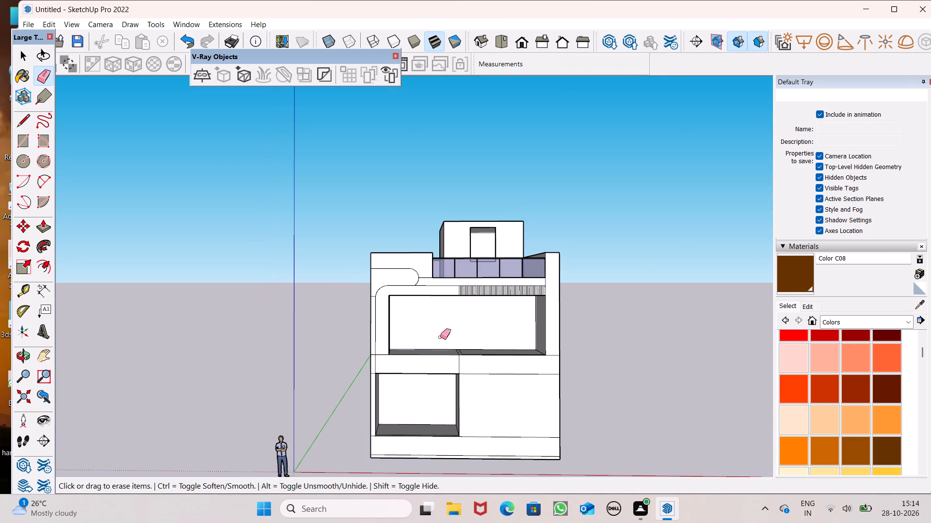
# Activate the Rectangle tool with the building's upper floors in view.
pyautogui.scroll(7, 417, 309)
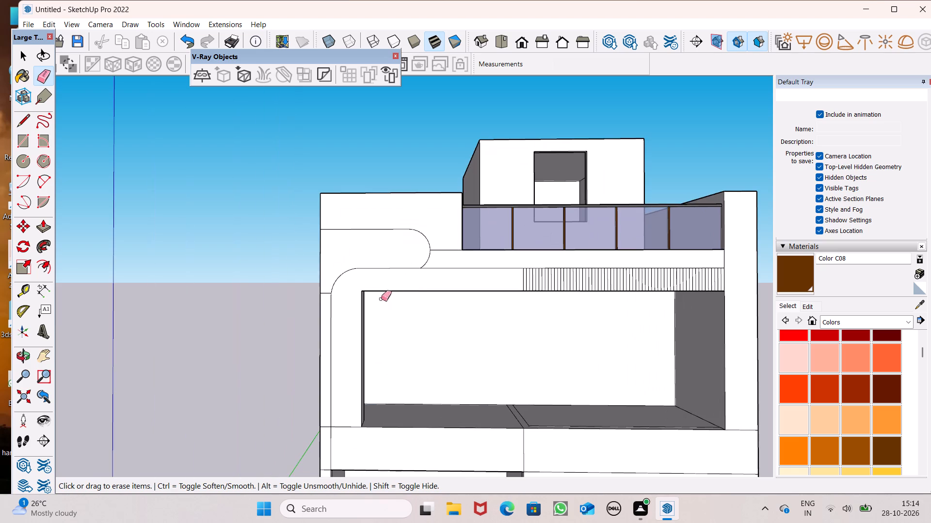
pyautogui.click(28, 139)
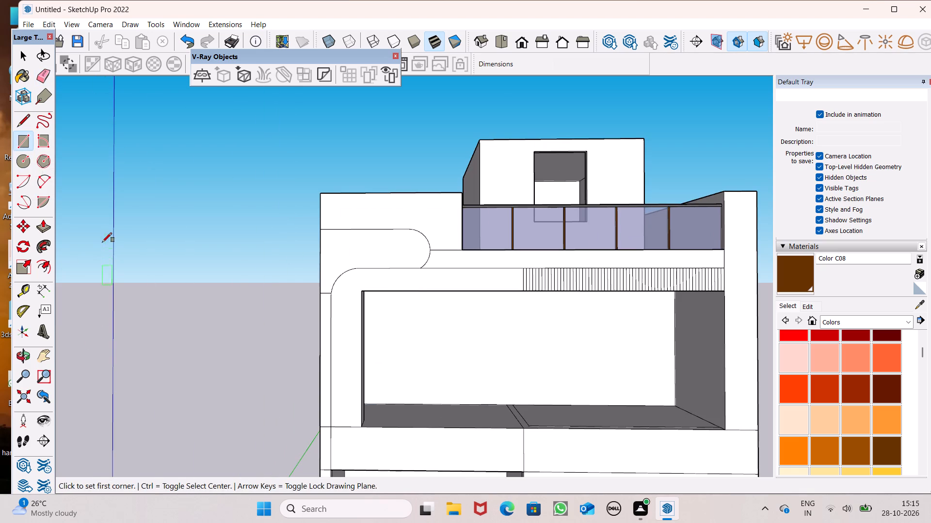
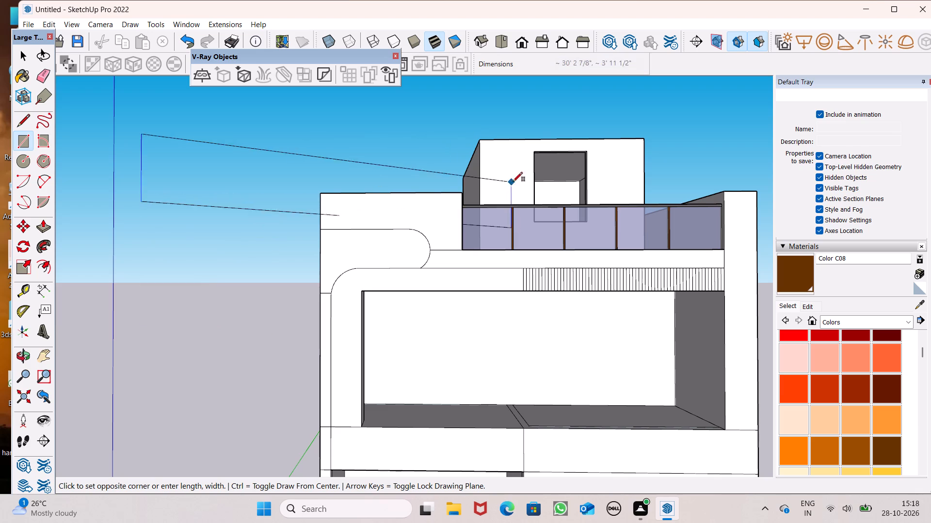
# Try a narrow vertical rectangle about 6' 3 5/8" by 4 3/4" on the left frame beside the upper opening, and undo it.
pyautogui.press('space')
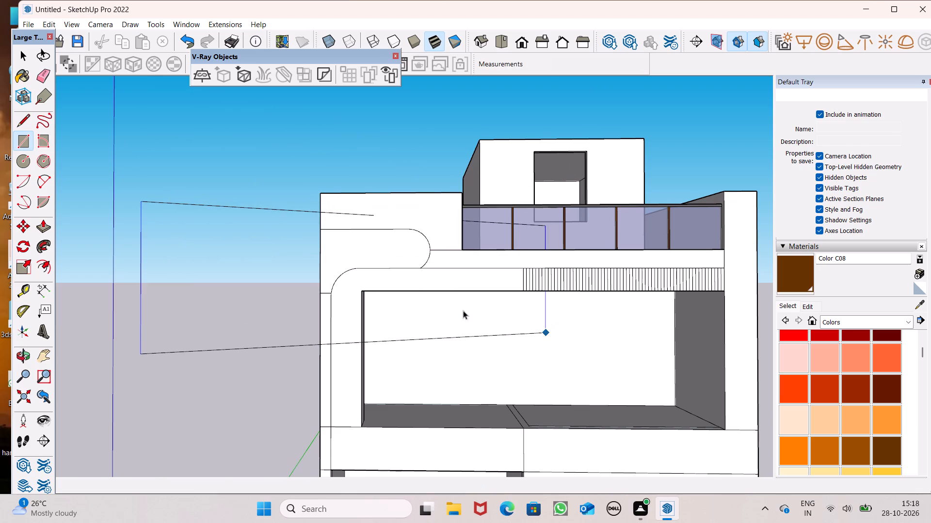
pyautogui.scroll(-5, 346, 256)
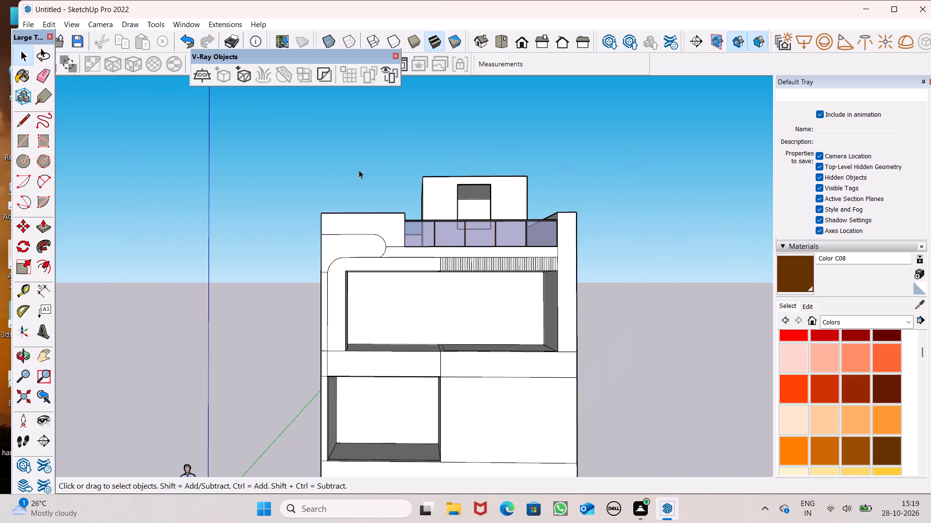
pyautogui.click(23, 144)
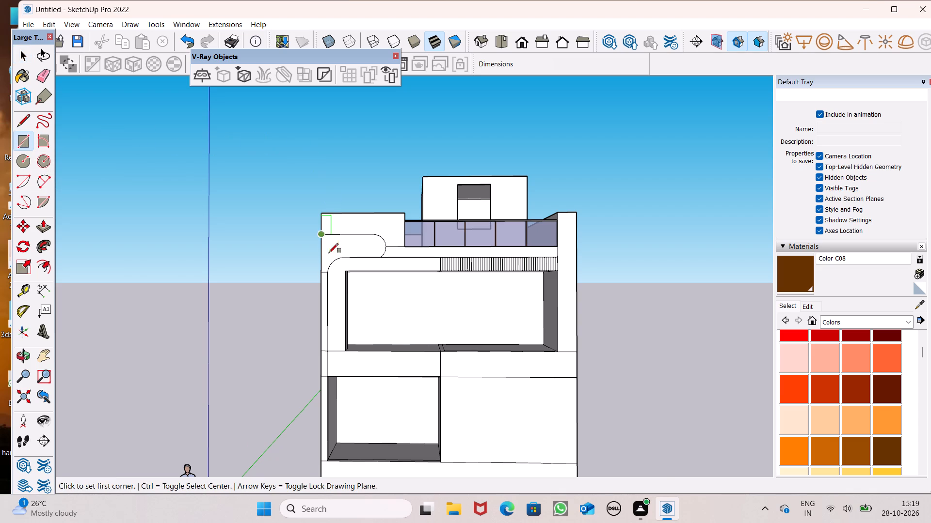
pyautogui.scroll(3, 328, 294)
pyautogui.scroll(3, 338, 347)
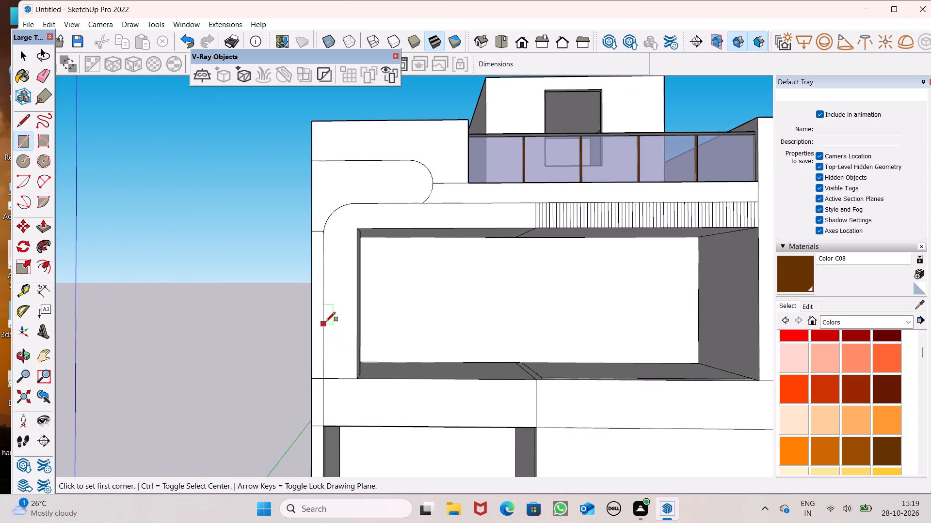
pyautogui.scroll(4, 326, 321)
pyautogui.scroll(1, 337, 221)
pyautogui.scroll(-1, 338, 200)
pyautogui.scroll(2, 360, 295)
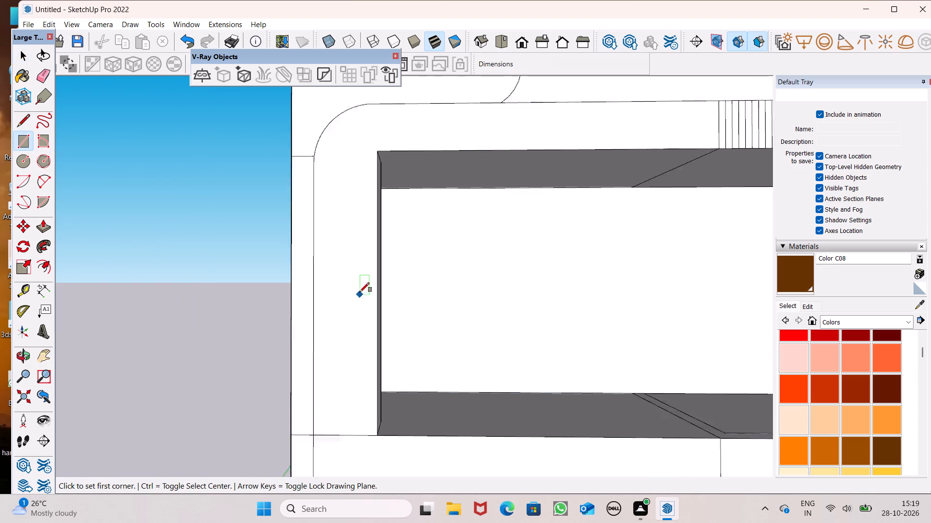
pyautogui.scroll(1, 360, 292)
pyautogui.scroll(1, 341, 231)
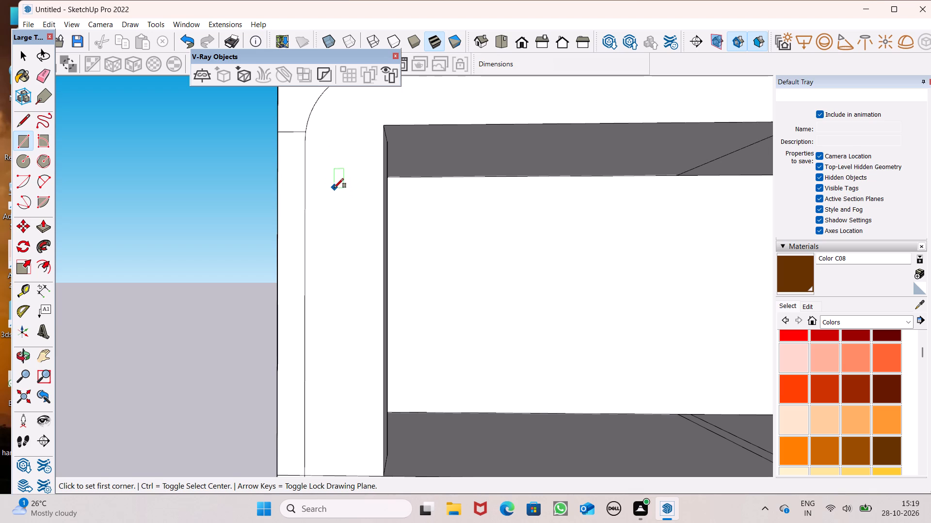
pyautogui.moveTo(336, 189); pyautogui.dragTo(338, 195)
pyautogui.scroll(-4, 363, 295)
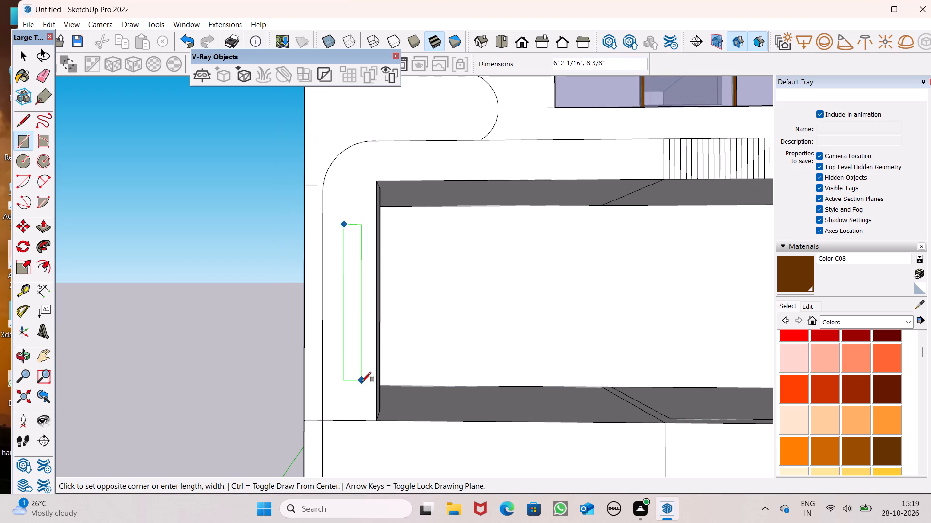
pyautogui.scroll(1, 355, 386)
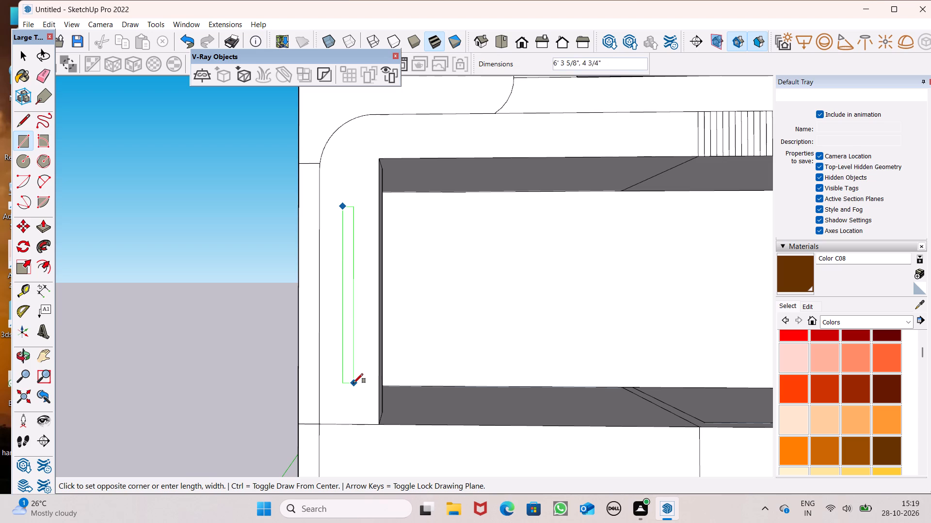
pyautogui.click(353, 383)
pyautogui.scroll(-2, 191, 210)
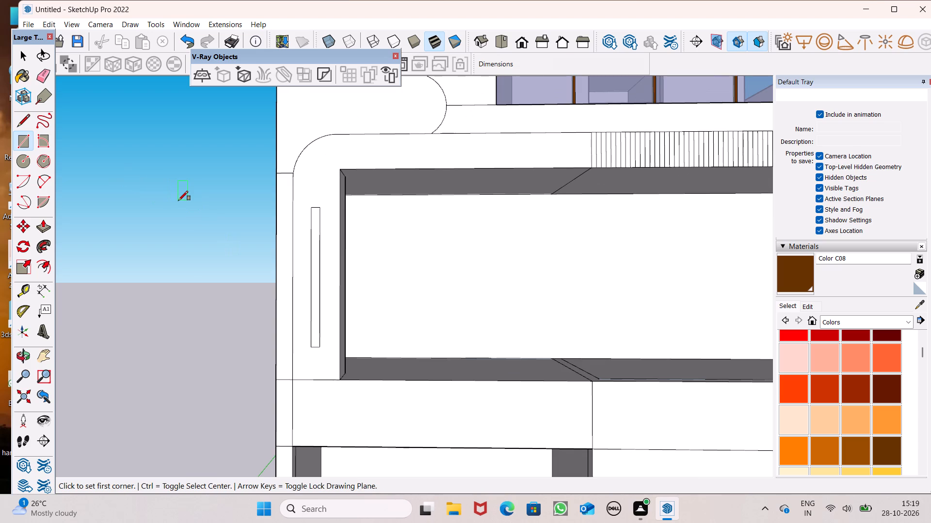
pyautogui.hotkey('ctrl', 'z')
# Draw a narrow vertical rectangle about 6' 10 5/16" by 4 7/8" on the left frame beside the upper opening.
pyautogui.scroll(1, 295, 198)
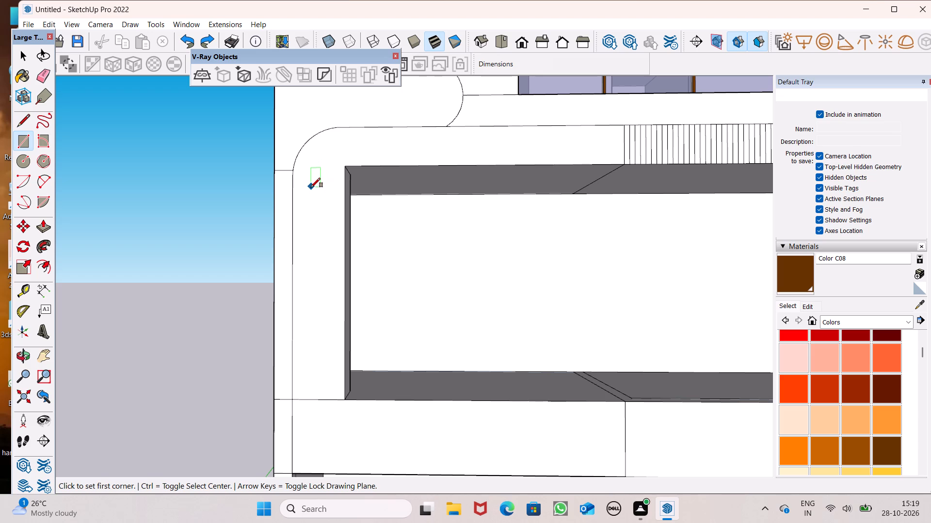
pyautogui.click(311, 187)
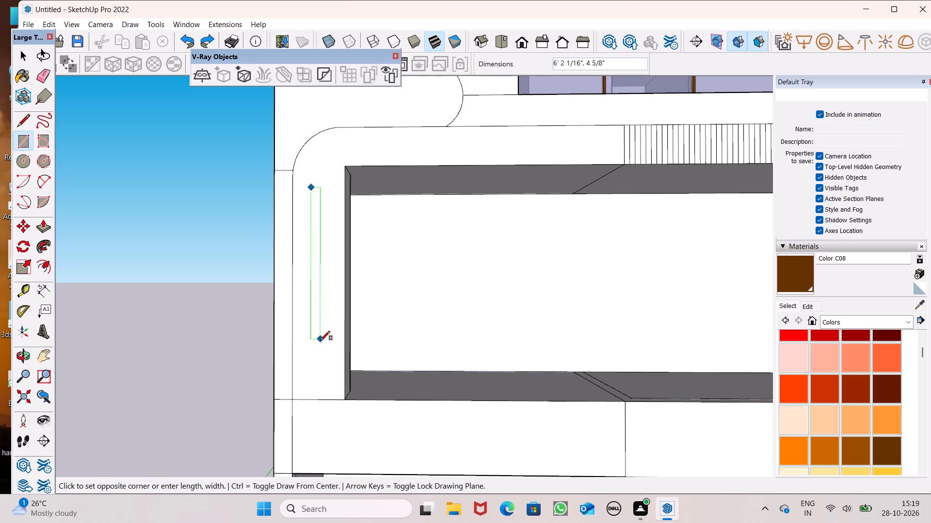
pyautogui.click(321, 356)
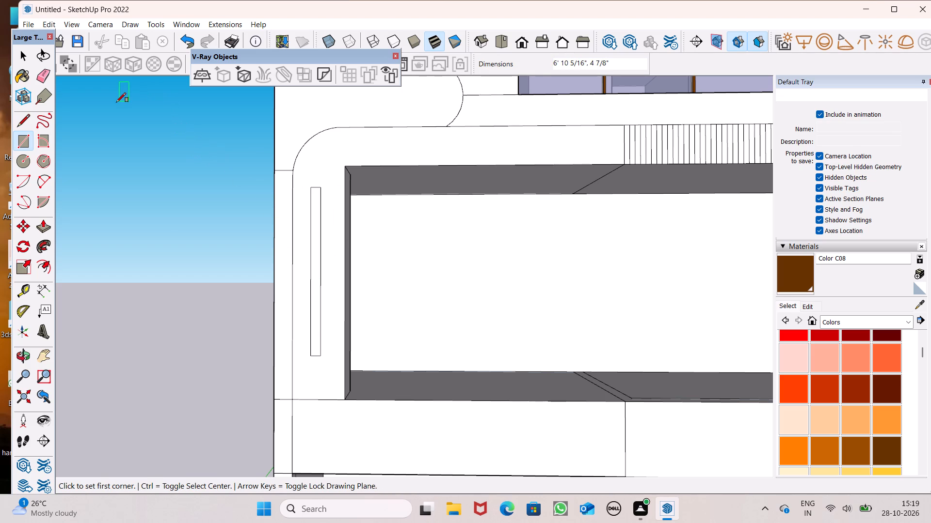
# Outline a column base about 1' 2 3/4" by 1' 3 3/4" on the upper opening's ceiling, between its front edge and the middle seam.
pyautogui.scroll(-6, 86, 119)
pyautogui.moveTo(247, 279); pyautogui.dragTo(246, 298, button='middle')
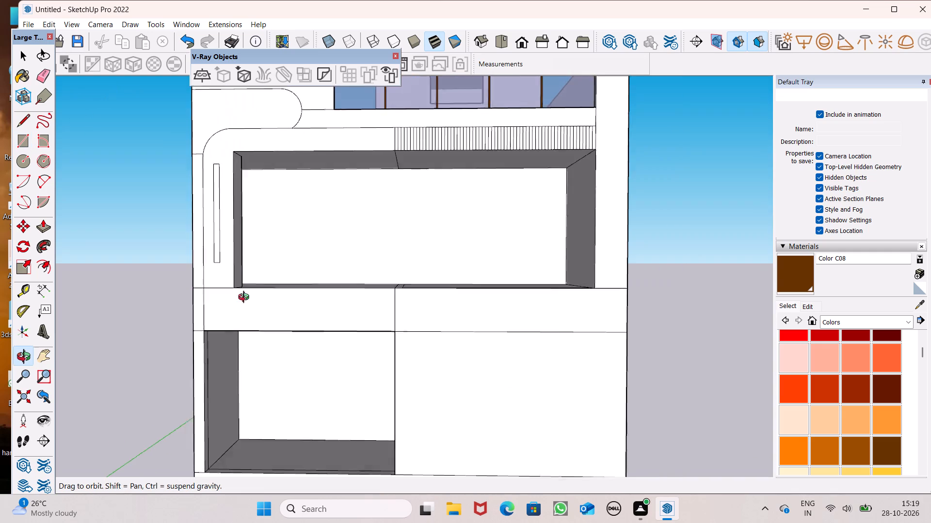
pyautogui.moveTo(246, 298); pyautogui.dragTo(254, 239, button='middle')
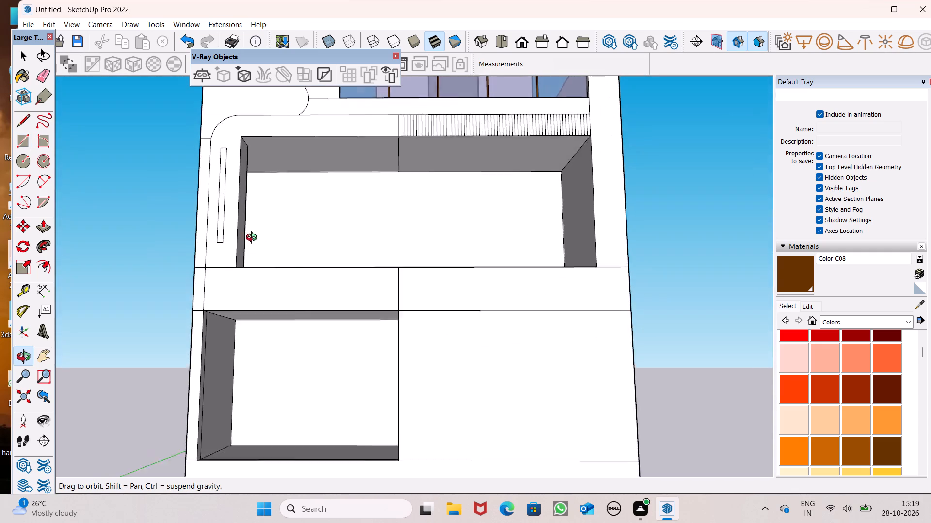
pyautogui.moveTo(254, 239); pyautogui.dragTo(257, 199, button='middle')
pyautogui.scroll(1, 342, 153)
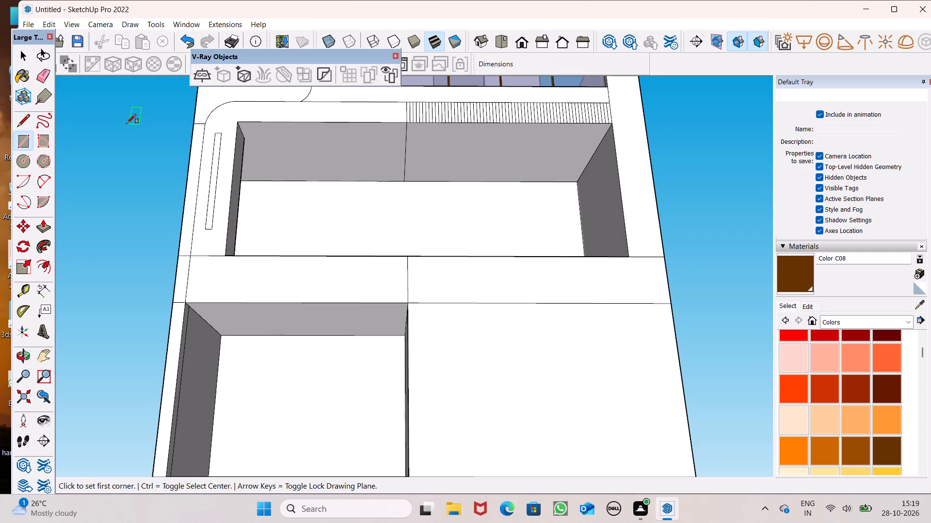
pyautogui.click(22, 117)
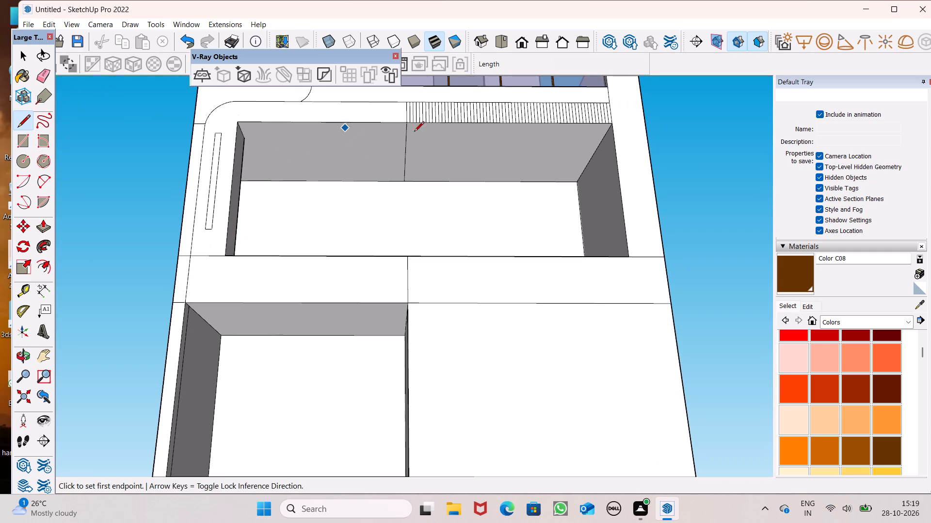
pyautogui.scroll(6, 425, 130)
pyautogui.scroll(3, 376, 112)
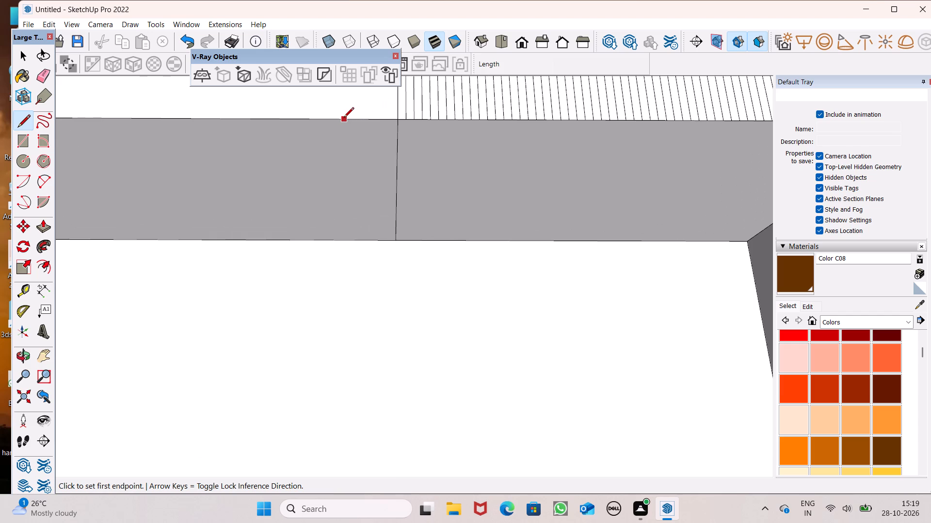
pyautogui.moveTo(361, 116); pyautogui.dragTo(381, 11, button='middle')
pyautogui.scroll(1, 381, 13)
pyautogui.scroll(-4, 406, 210)
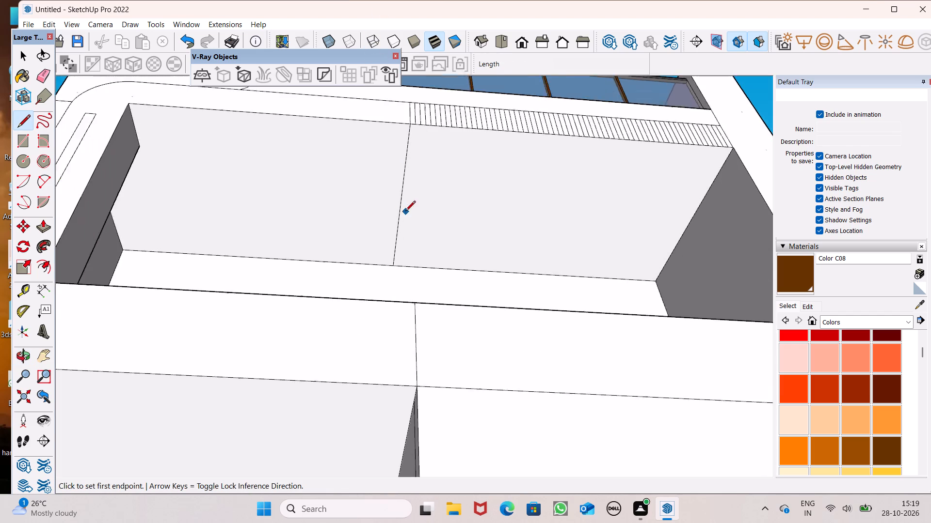
pyautogui.scroll(6, 382, 140)
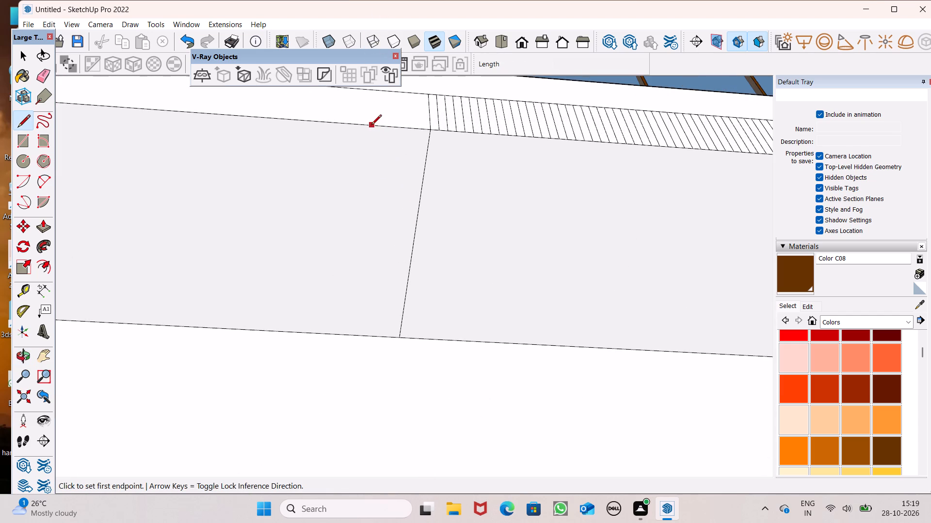
pyautogui.click(377, 125)
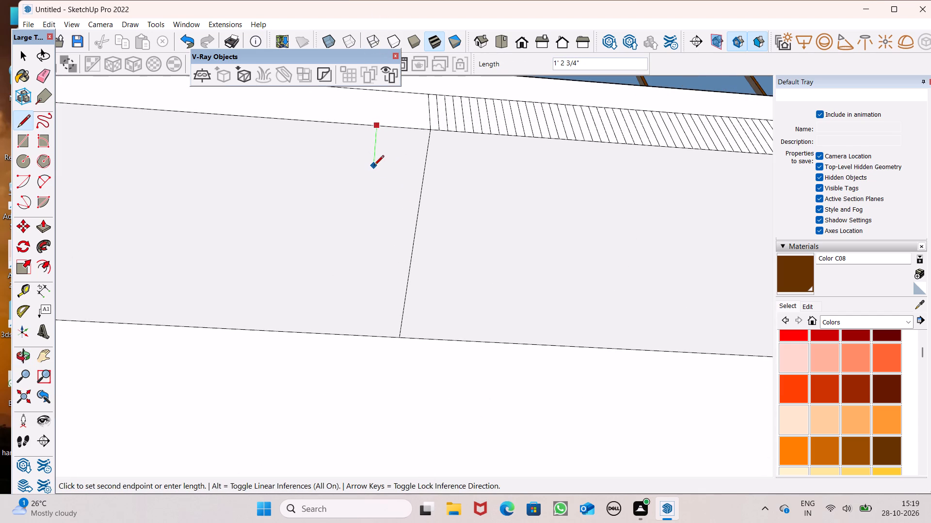
pyautogui.click(374, 166)
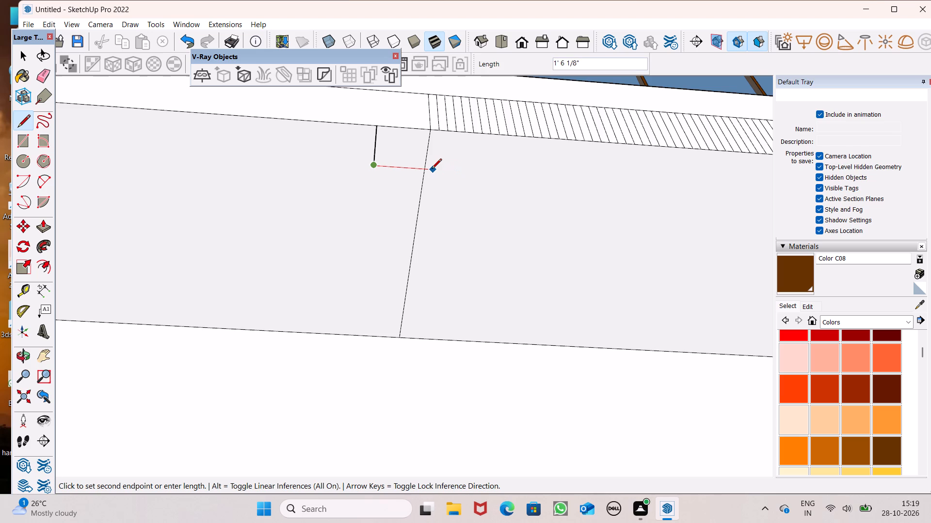
pyautogui.click(423, 169)
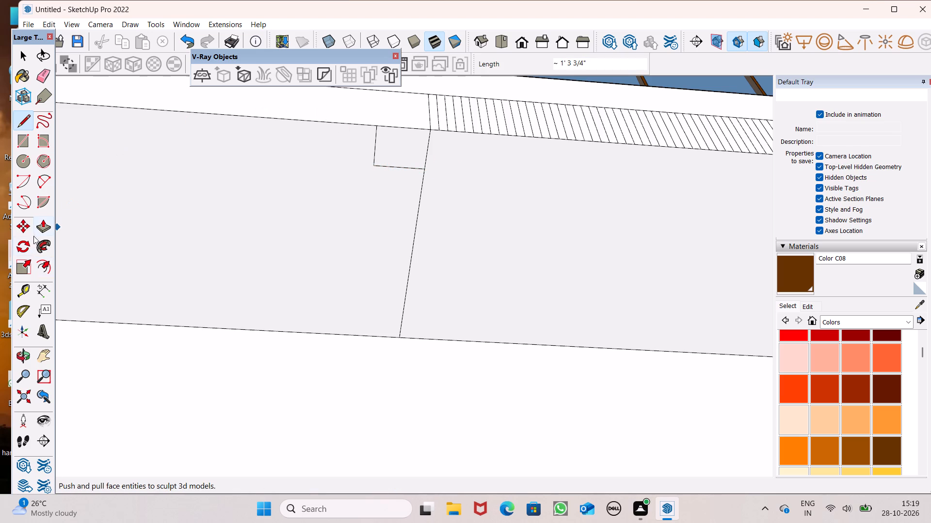
# Push/Pull the ceiling outline down about 7' 8 13/16", and extend it another 1' 9 1/8" to form a column reaching the opening's floor.
pyautogui.click(39, 228)
pyautogui.moveTo(393, 148); pyautogui.dragTo(397, 192)
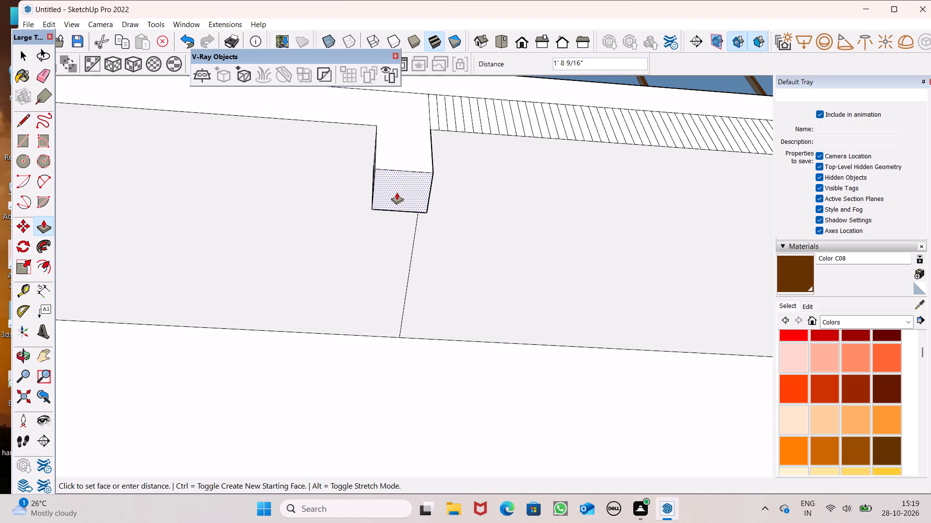
pyautogui.moveTo(397, 192); pyautogui.dragTo(397, 215)
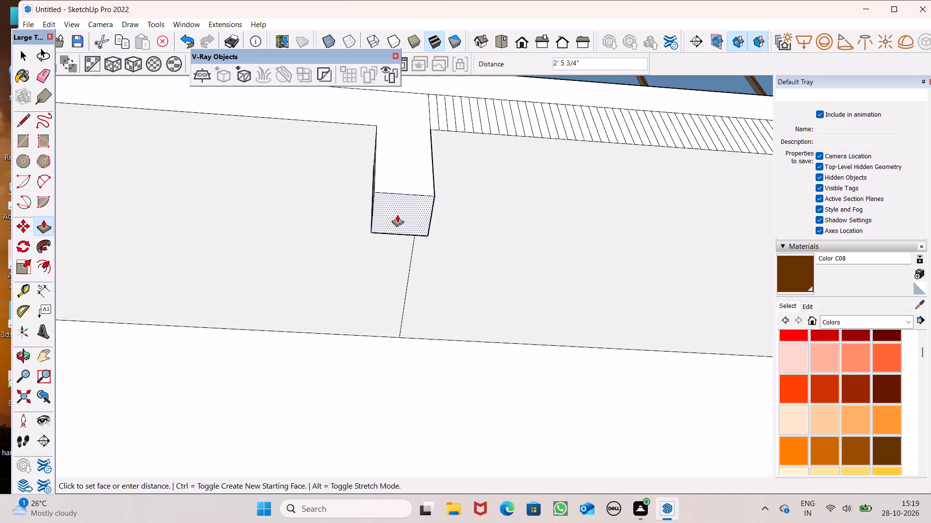
pyautogui.moveTo(397, 215); pyautogui.dragTo(344, 423)
pyautogui.scroll(-4, 419, 108)
pyautogui.moveTo(420, 177); pyautogui.dragTo(429, 248, button='middle')
pyautogui.scroll(1, 428, 248)
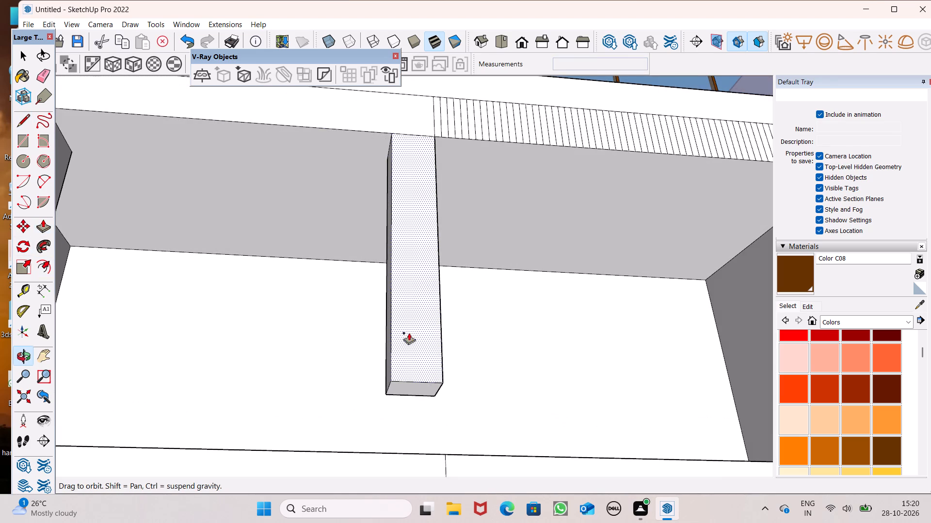
pyautogui.scroll(-3, 426, 164)
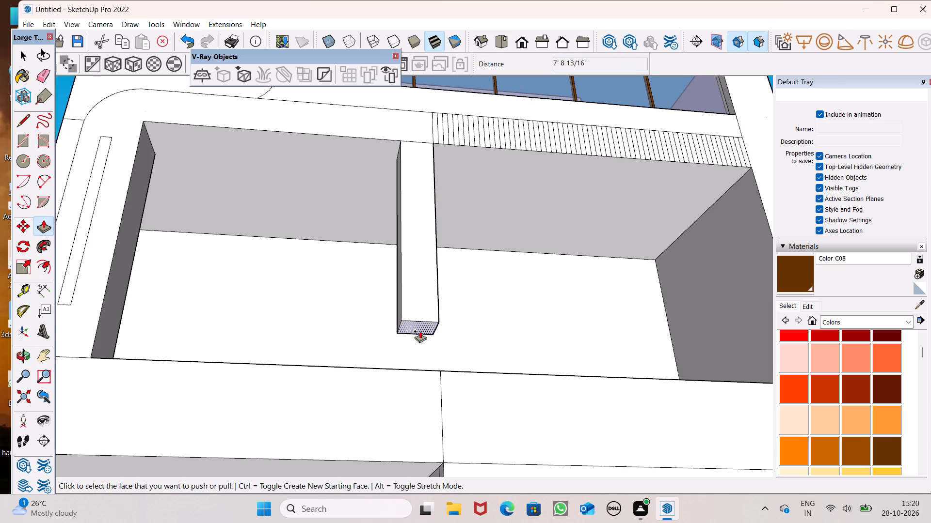
pyautogui.moveTo(420, 331); pyautogui.dragTo(437, 377)
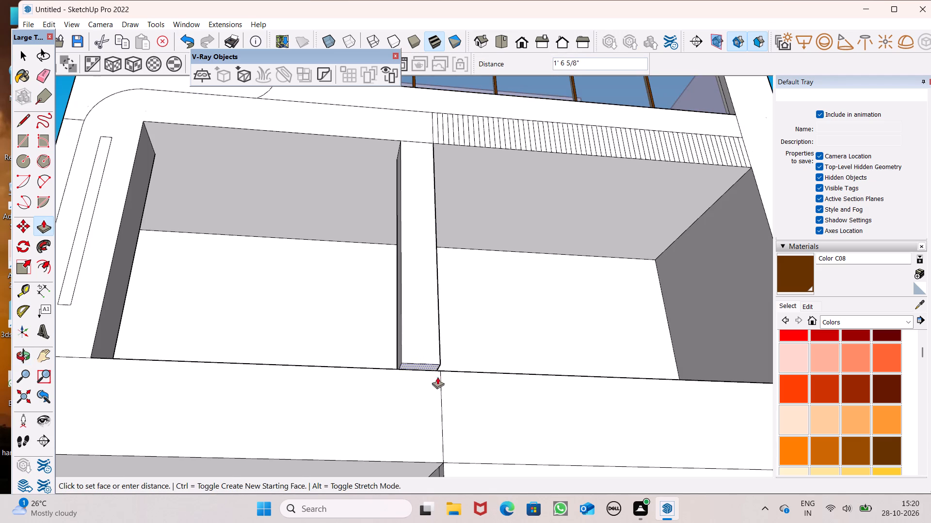
pyautogui.moveTo(437, 377); pyautogui.dragTo(451, 369)
# Examine the new column and the upper front facade from the front, above and an angle.
pyautogui.scroll(-5, 454, 332)
pyautogui.moveTo(454, 332); pyautogui.dragTo(404, 484, button='middle')
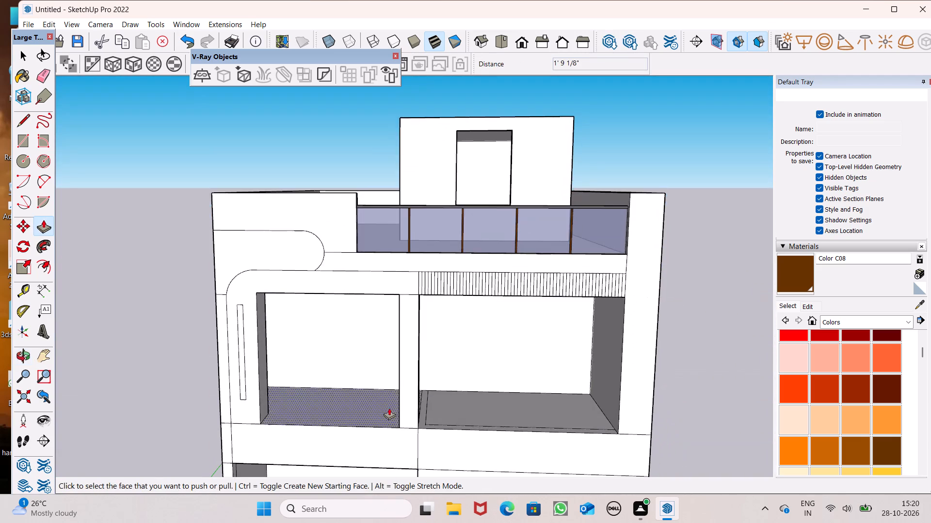
pyautogui.scroll(-2, 394, 368)
pyautogui.moveTo(423, 396); pyautogui.dragTo(426, 423, button='middle')
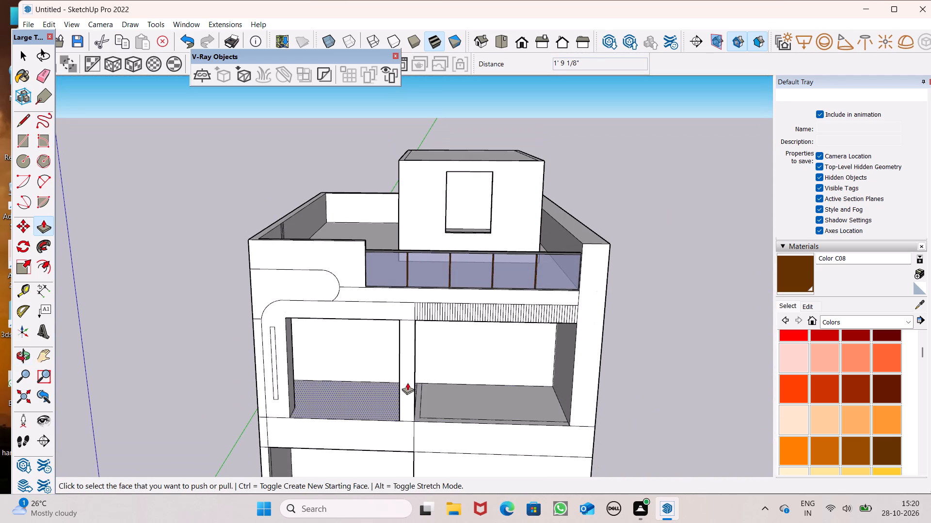
pyautogui.scroll(-1, 407, 383)
pyautogui.moveTo(409, 392); pyautogui.dragTo(478, 382, button='middle')
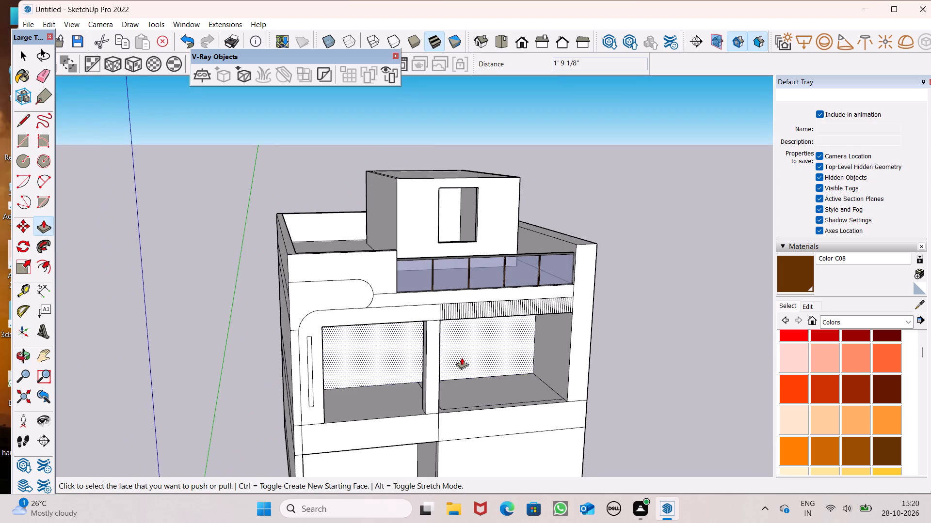
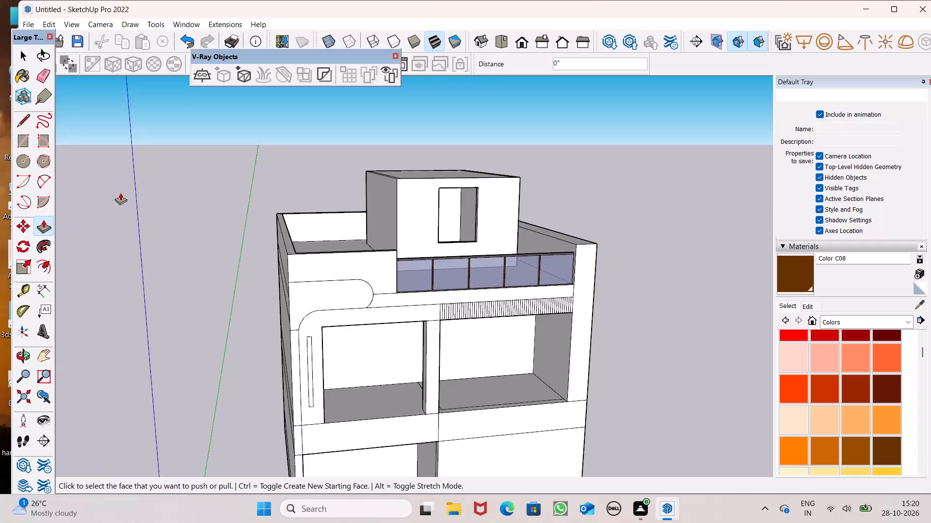
# Examine the upper openings, the column and the whole front facade from above and from the front.
pyautogui.moveTo(241, 347); pyautogui.dragTo(246, 415, button='middle')
pyautogui.scroll(1, 236, 406)
pyautogui.scroll(2, 392, 438)
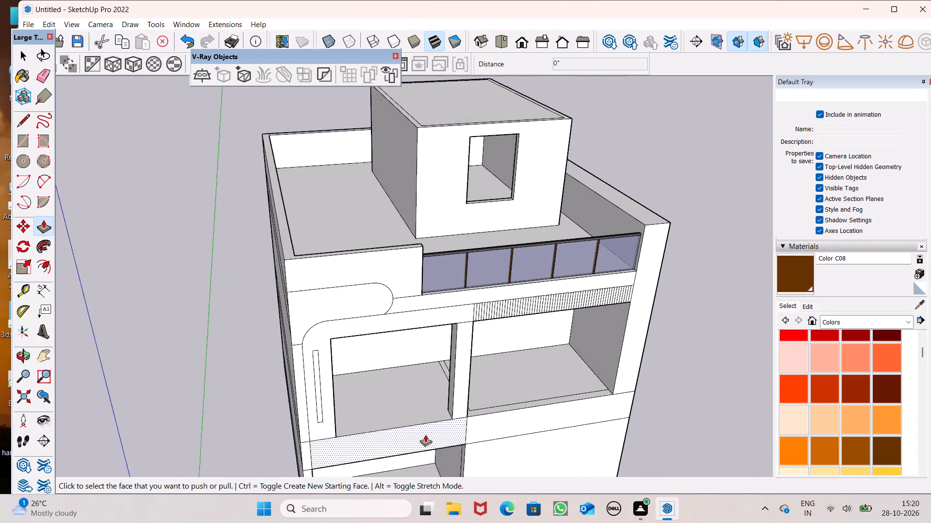
pyautogui.scroll(5, 425, 434)
pyautogui.scroll(-1, 358, 368)
pyautogui.scroll(1, 462, 385)
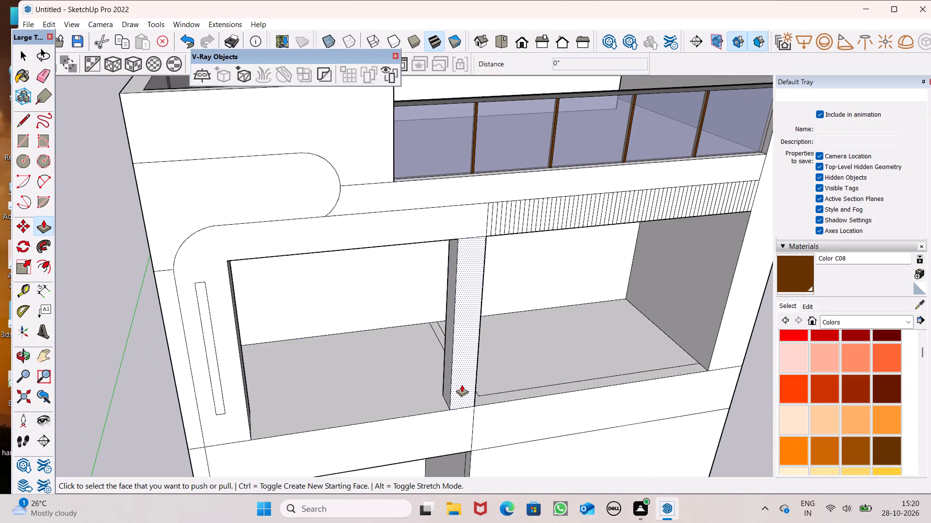
pyautogui.scroll(1, 462, 385)
pyautogui.scroll(-1, 442, 374)
pyautogui.moveTo(471, 407); pyautogui.dragTo(441, 413, button='middle')
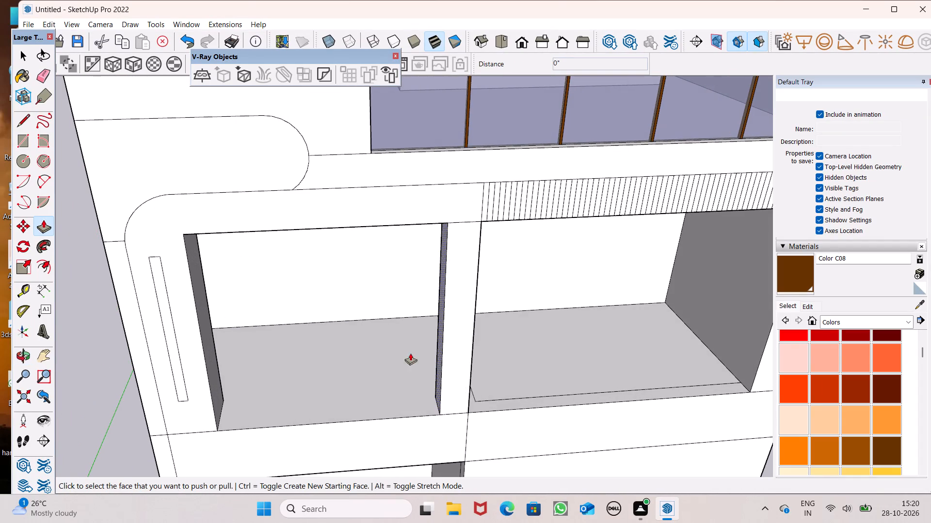
pyautogui.scroll(-5, 410, 353)
pyautogui.moveTo(446, 355); pyautogui.dragTo(410, 262, button='middle')
pyautogui.scroll(-3, 410, 260)
pyautogui.moveTo(410, 295); pyautogui.dragTo(396, 316, button='middle')
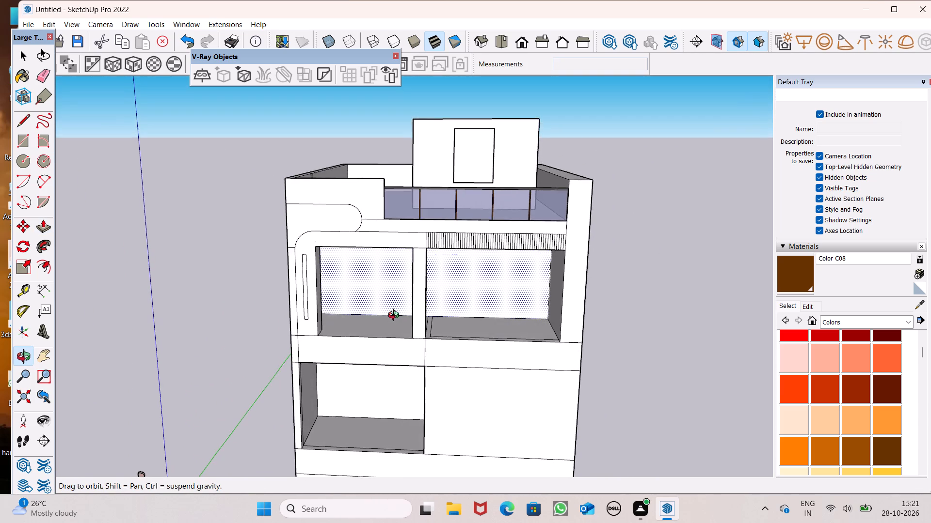
pyautogui.moveTo(396, 316); pyautogui.dragTo(401, 268, button='middle')
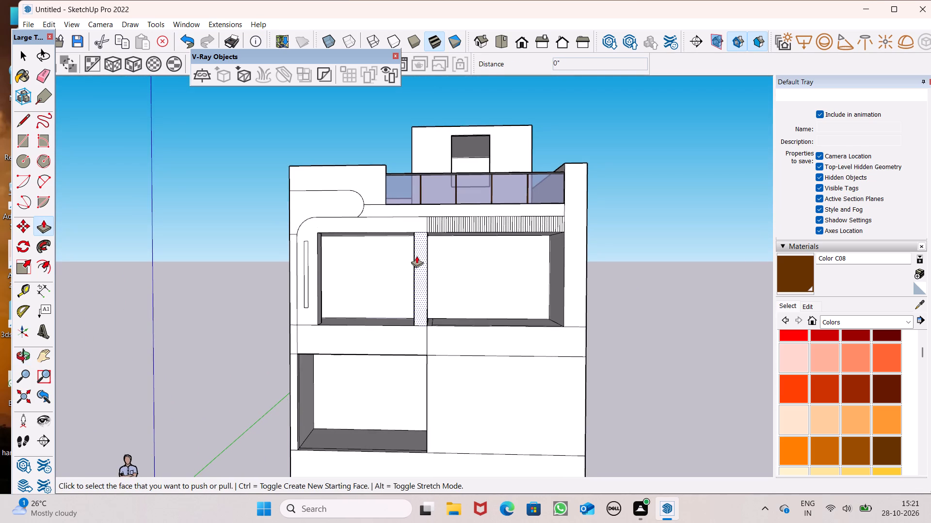
pyautogui.scroll(-2, 415, 262)
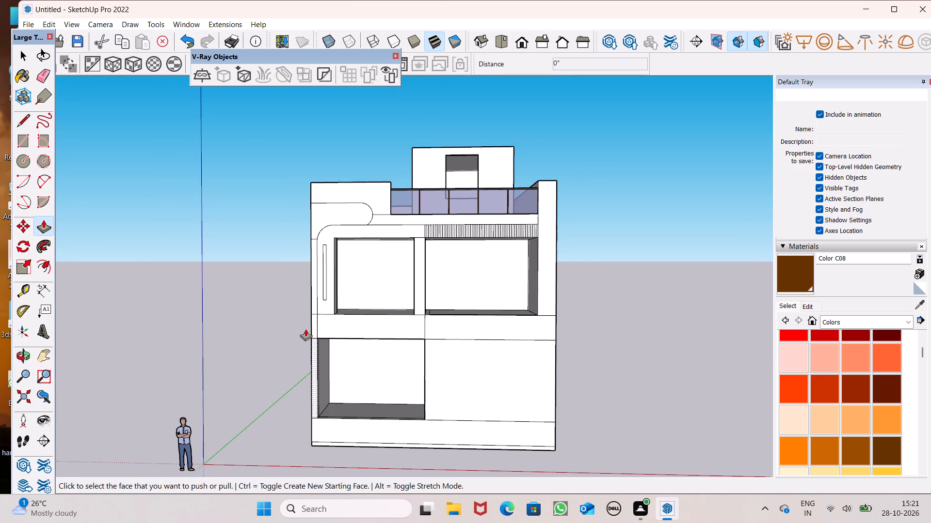
# Draw a 3' vertical line from the upper opening's lower-left corner down across the band to the band's bottom edge.
pyautogui.click(17, 119)
pyautogui.scroll(-3, 376, 397)
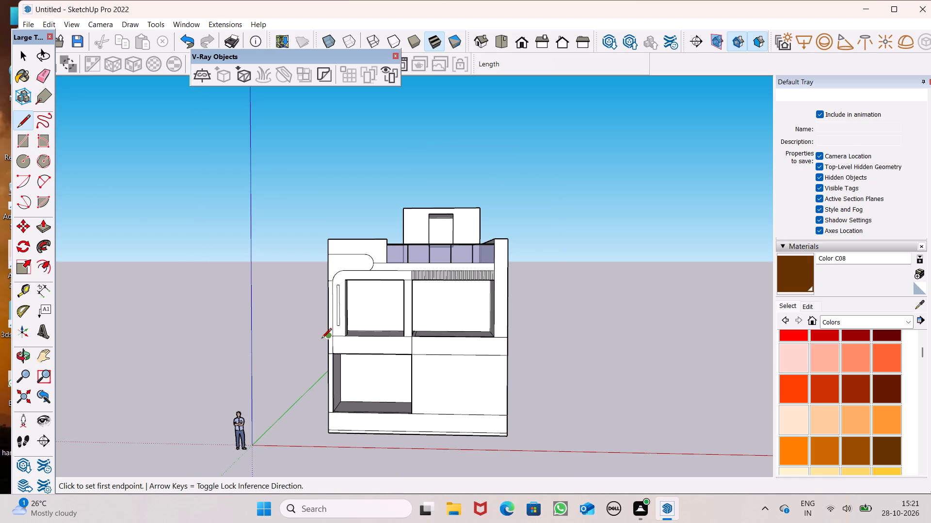
pyautogui.scroll(2, 312, 354)
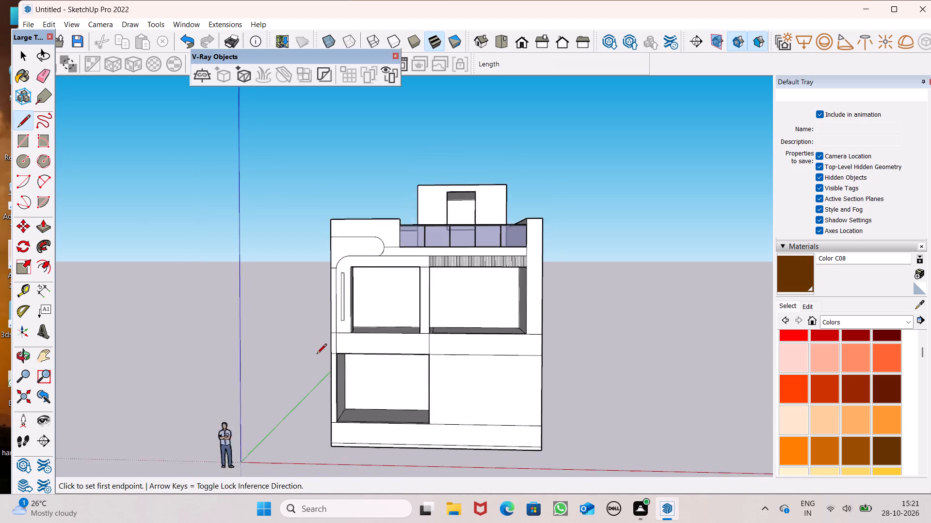
pyautogui.scroll(12, 317, 354)
pyautogui.scroll(5, 378, 321)
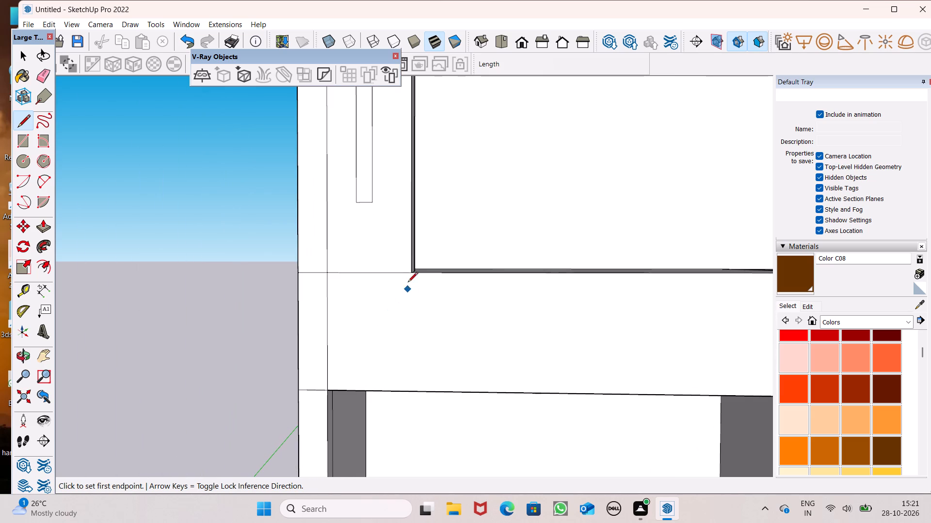
pyautogui.click(408, 274)
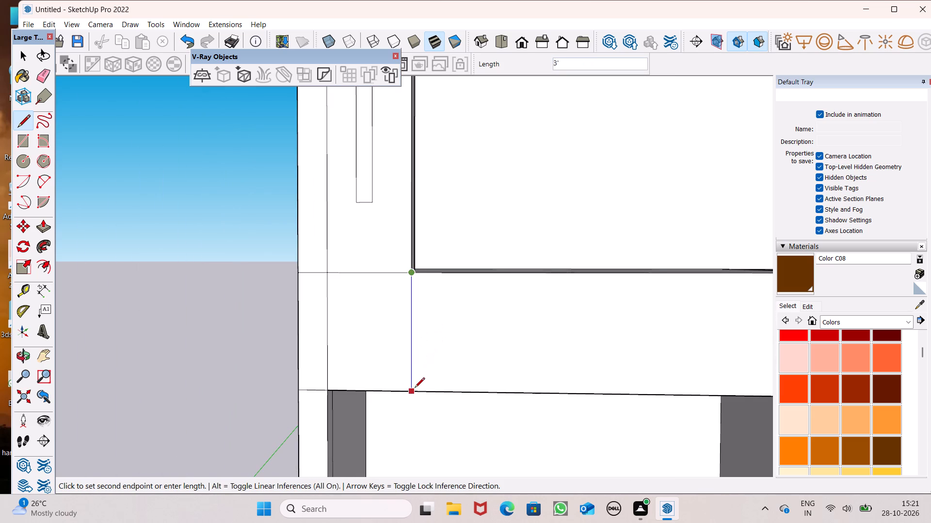
pyautogui.click(415, 388)
pyautogui.scroll(-2, 215, 200)
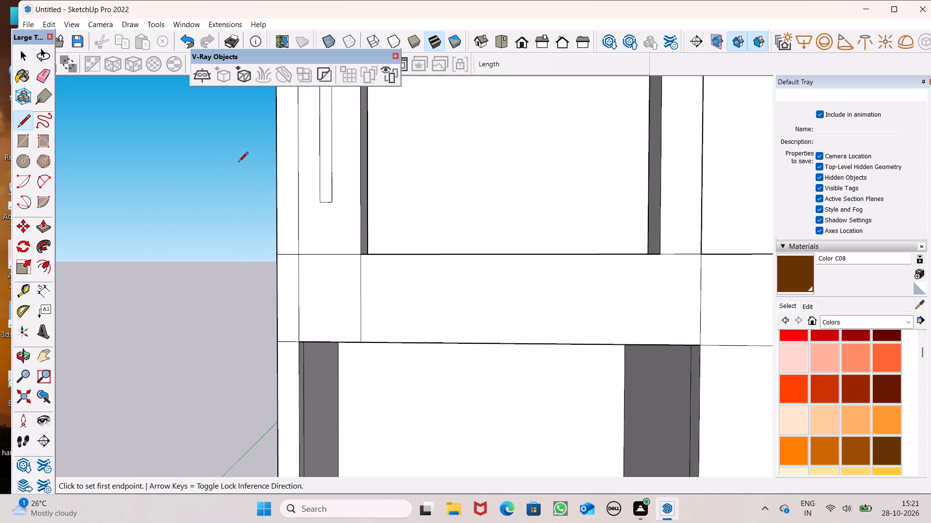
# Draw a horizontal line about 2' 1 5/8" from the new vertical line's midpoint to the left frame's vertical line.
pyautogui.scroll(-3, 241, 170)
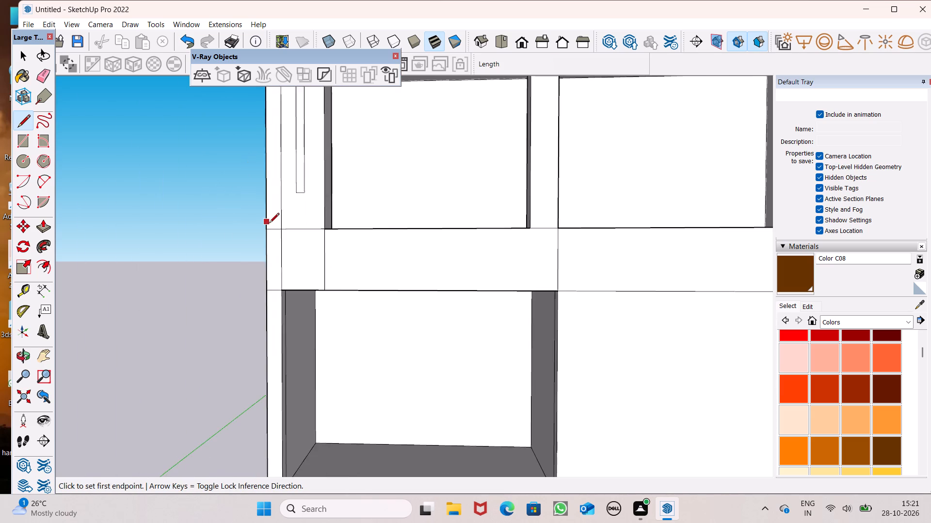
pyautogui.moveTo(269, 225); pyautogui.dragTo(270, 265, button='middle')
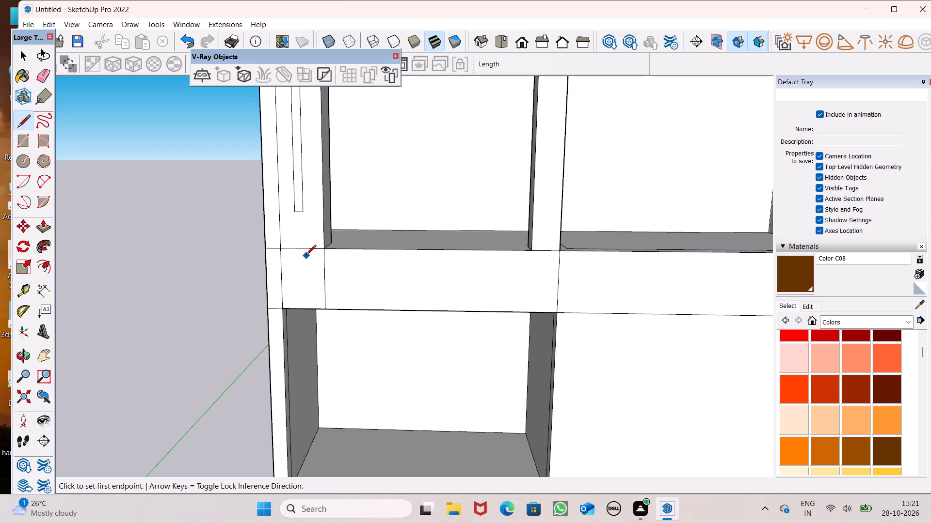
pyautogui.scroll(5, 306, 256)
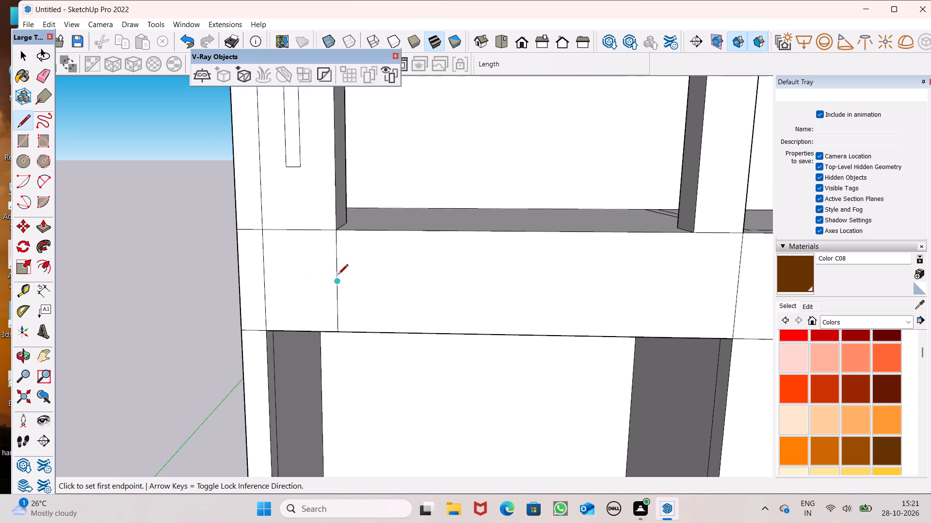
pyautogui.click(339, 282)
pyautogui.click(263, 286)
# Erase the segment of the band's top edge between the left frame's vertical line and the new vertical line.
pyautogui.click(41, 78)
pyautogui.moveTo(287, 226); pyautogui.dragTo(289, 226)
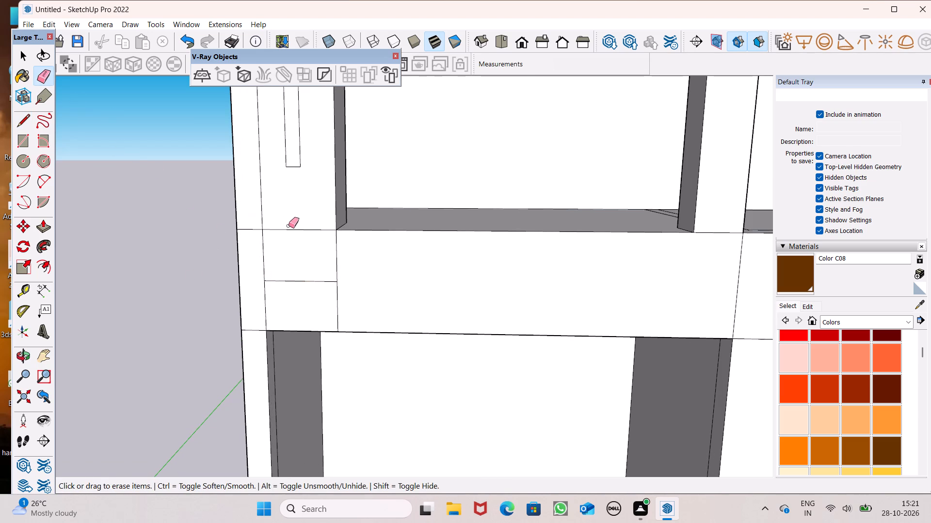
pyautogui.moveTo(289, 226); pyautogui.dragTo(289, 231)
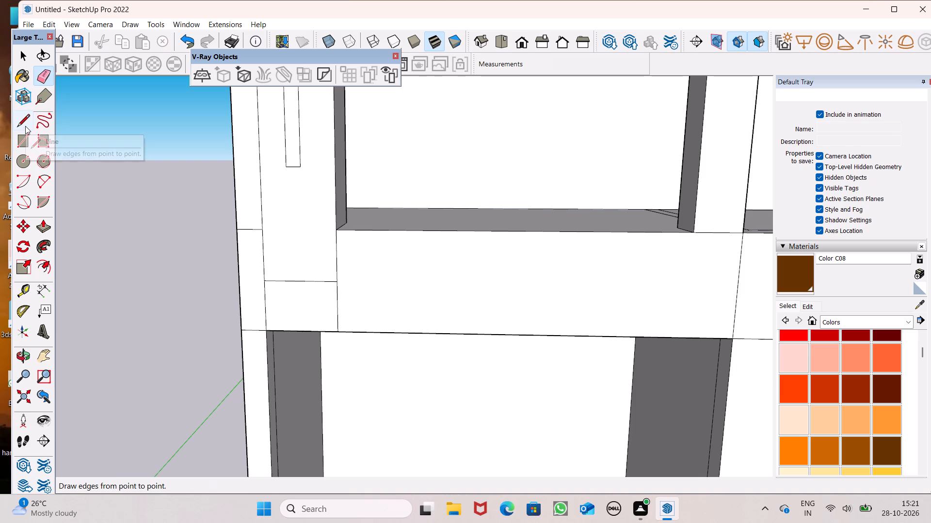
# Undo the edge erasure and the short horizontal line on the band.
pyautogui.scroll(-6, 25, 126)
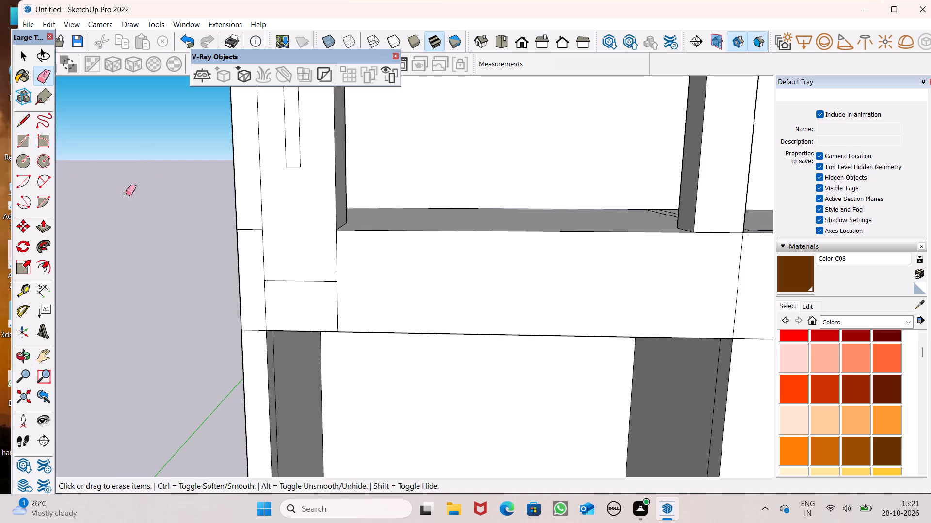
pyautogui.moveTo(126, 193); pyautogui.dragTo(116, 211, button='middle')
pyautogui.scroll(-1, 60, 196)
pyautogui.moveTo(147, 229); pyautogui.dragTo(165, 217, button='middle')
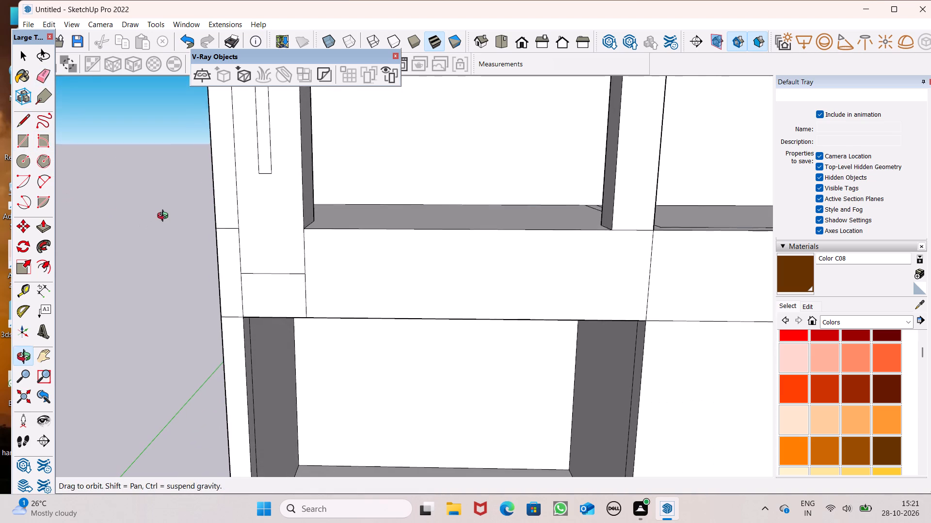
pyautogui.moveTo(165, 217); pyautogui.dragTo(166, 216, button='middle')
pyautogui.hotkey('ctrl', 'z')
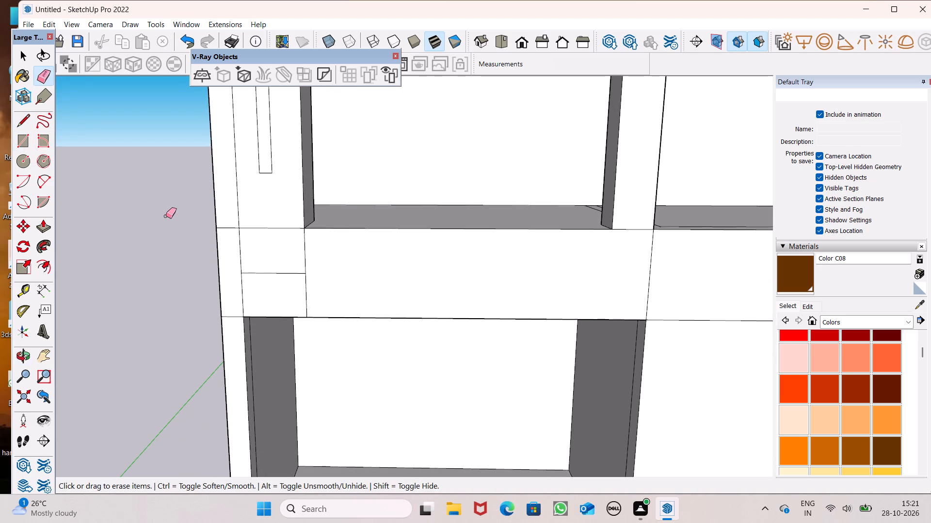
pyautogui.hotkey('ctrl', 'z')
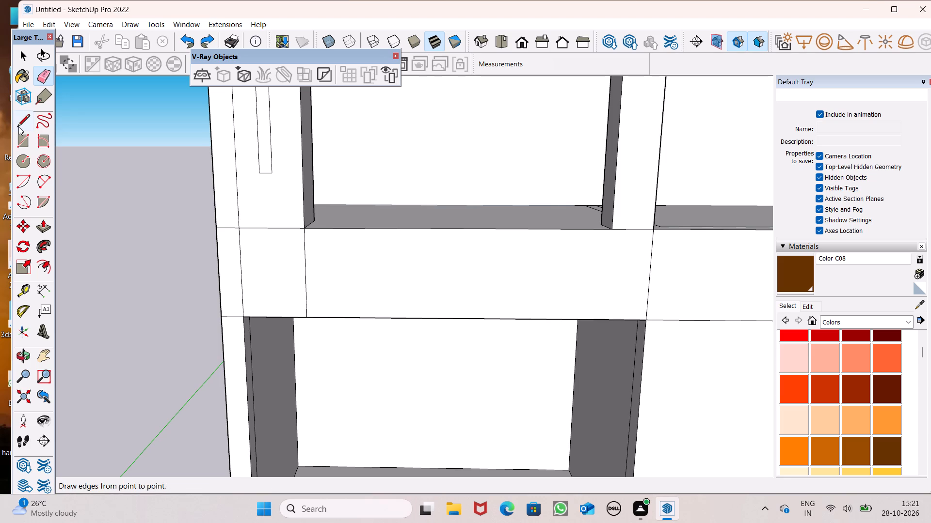
# Draw a horizontal line about 14' 1 3/8" across the band's mid-height, from the facade's left edge to the central vertical seam.
pyautogui.click(18, 126)
pyautogui.scroll(-1, 175, 206)
pyautogui.moveTo(235, 271); pyautogui.dragTo(243, 267, button='middle')
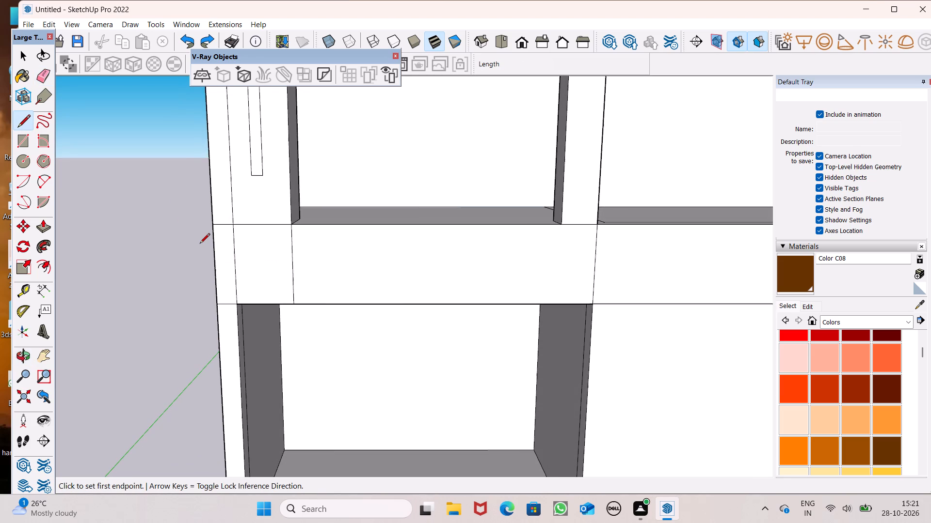
pyautogui.scroll(-1, 200, 244)
pyautogui.moveTo(263, 254); pyautogui.dragTo(215, 255, button='middle')
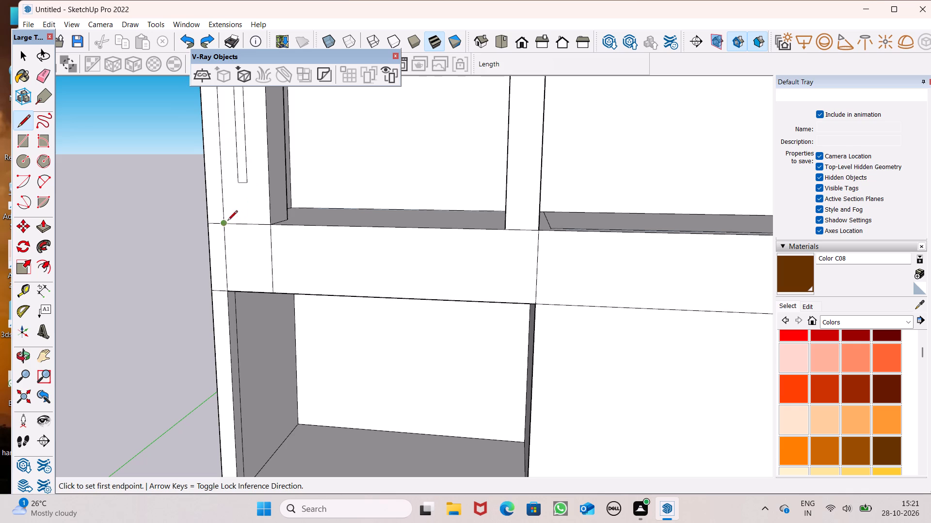
pyautogui.moveTo(217, 243); pyautogui.dragTo(236, 246, button='middle')
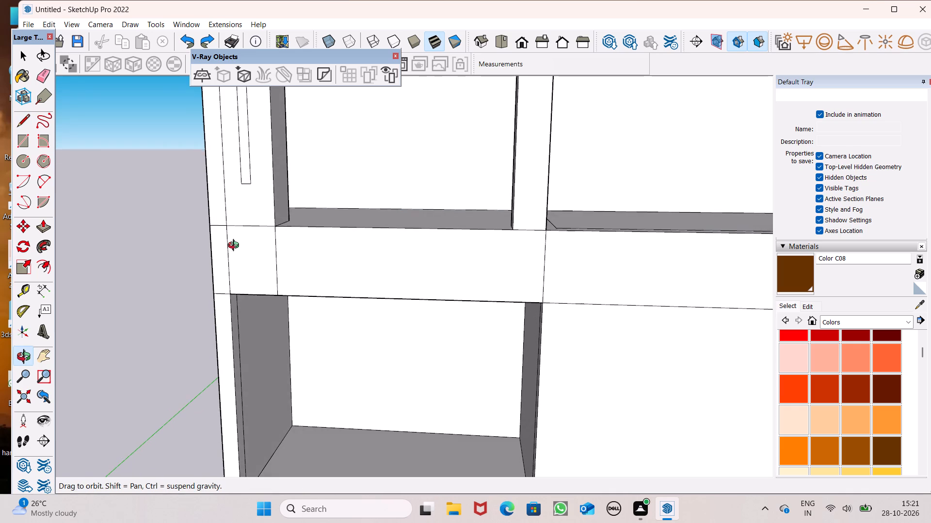
pyautogui.moveTo(236, 246); pyautogui.dragTo(237, 246, button='middle')
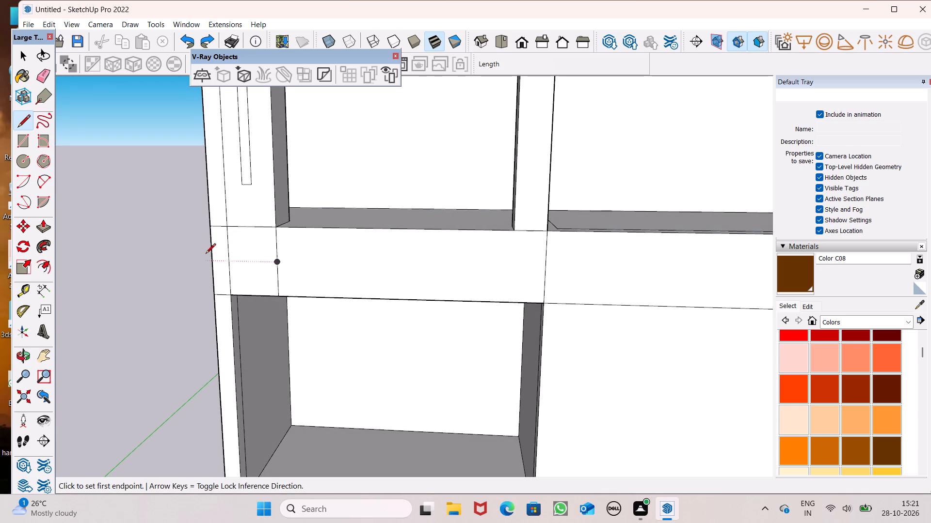
pyautogui.scroll(8, 204, 261)
pyautogui.click(227, 243)
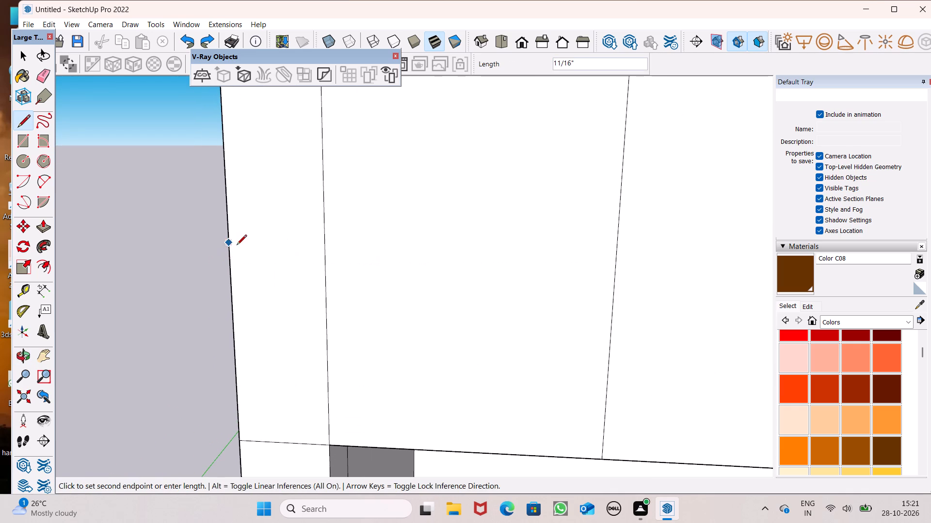
pyautogui.scroll(-10, 243, 246)
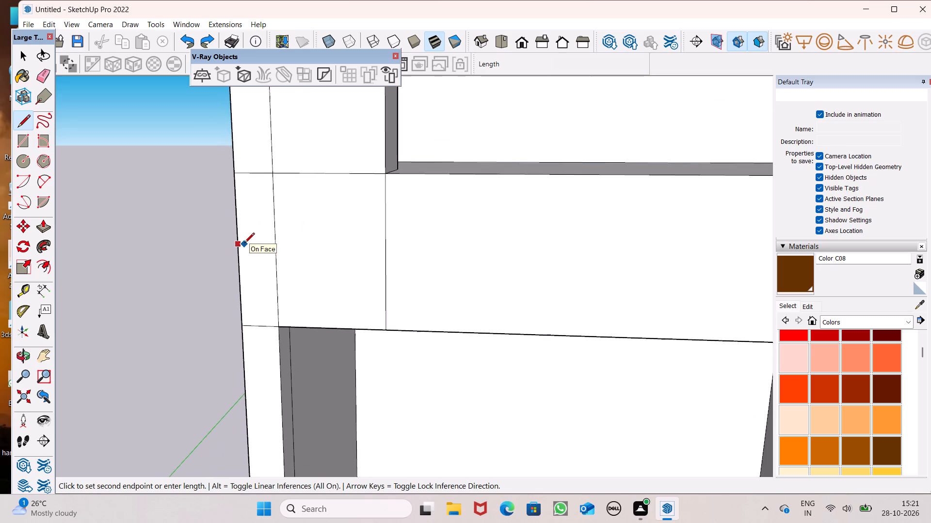
pyautogui.scroll(-2, 244, 244)
pyautogui.scroll(-6, 367, 253)
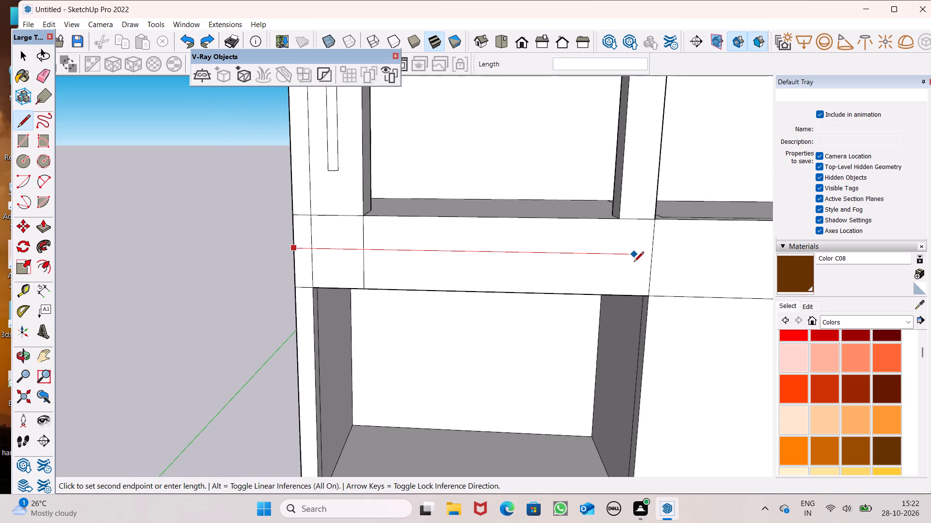
pyautogui.scroll(1, 668, 253)
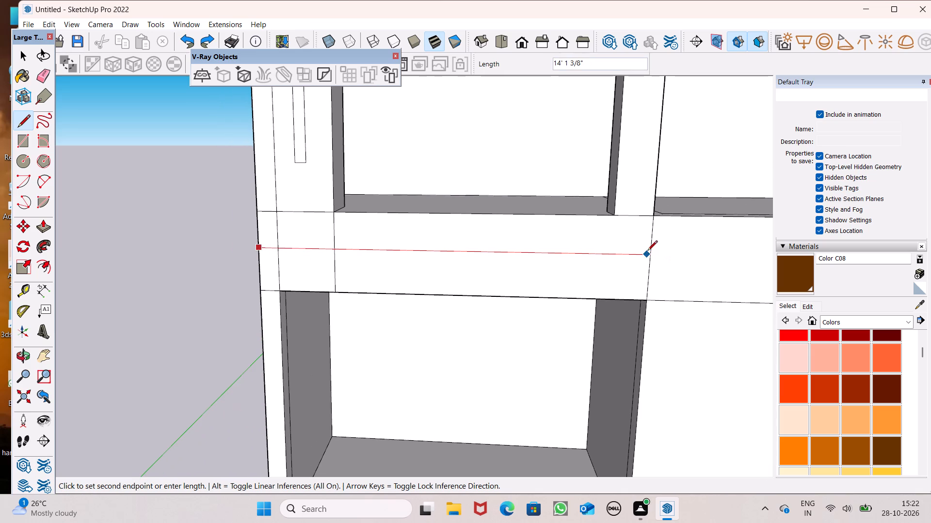
pyautogui.scroll(5, 657, 242)
pyautogui.click(649, 259)
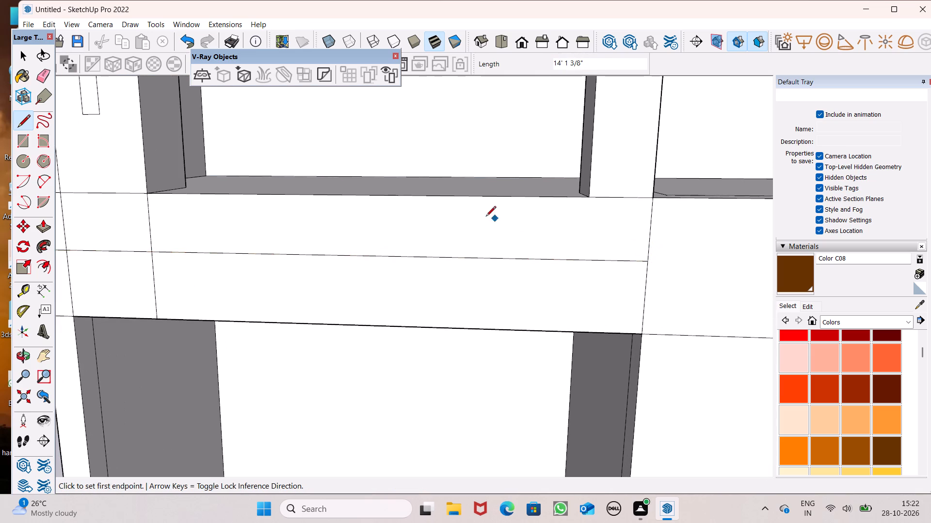
# Draw a second horizontal line just above the band's middle line, from the facade's left edge to the central vertical seam.
pyautogui.scroll(-6, 472, 214)
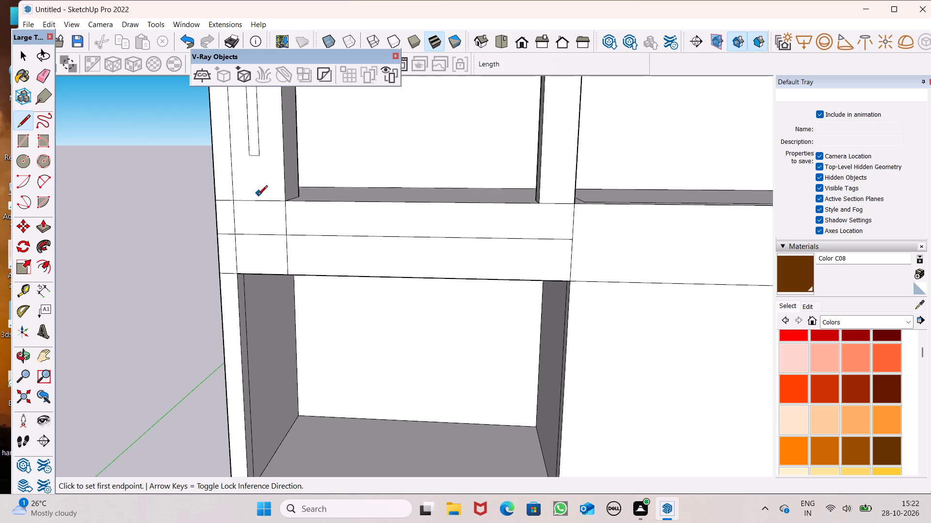
pyautogui.scroll(11, 252, 208)
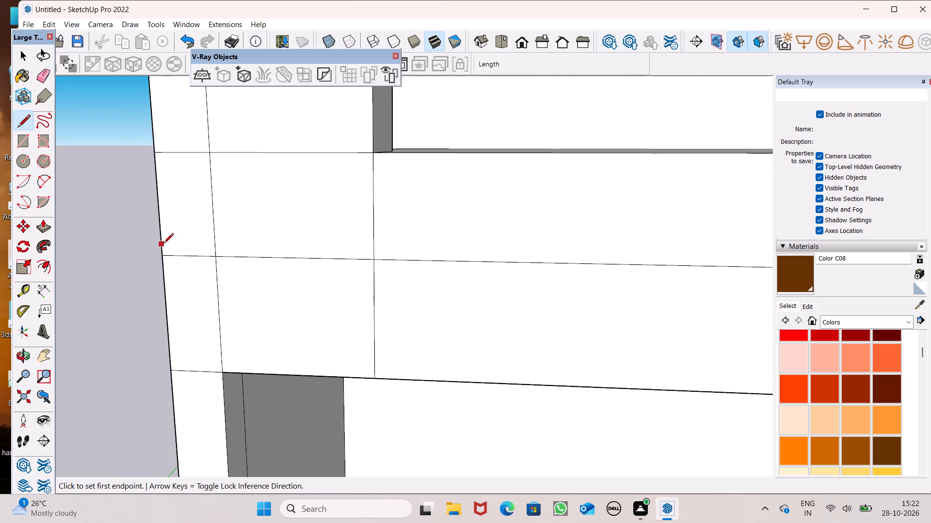
pyautogui.moveTo(163, 244); pyautogui.dragTo(168, 244)
pyautogui.scroll(-12, 251, 244)
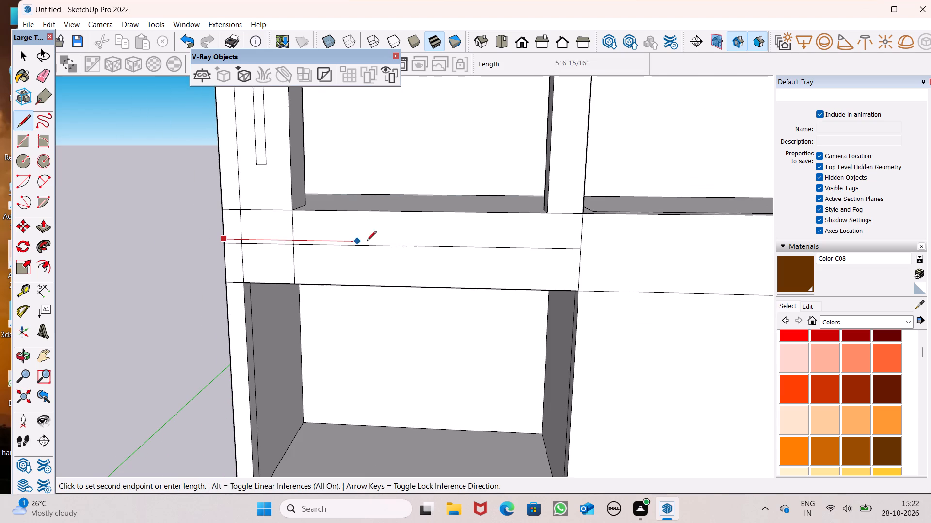
pyautogui.scroll(3, 572, 242)
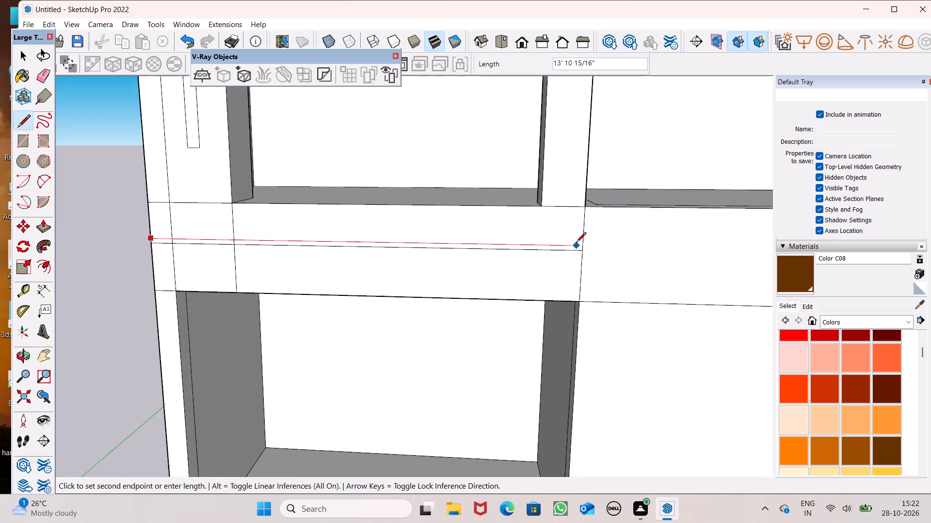
pyautogui.scroll(3, 576, 243)
pyautogui.click(586, 244)
pyautogui.scroll(-5, 544, 220)
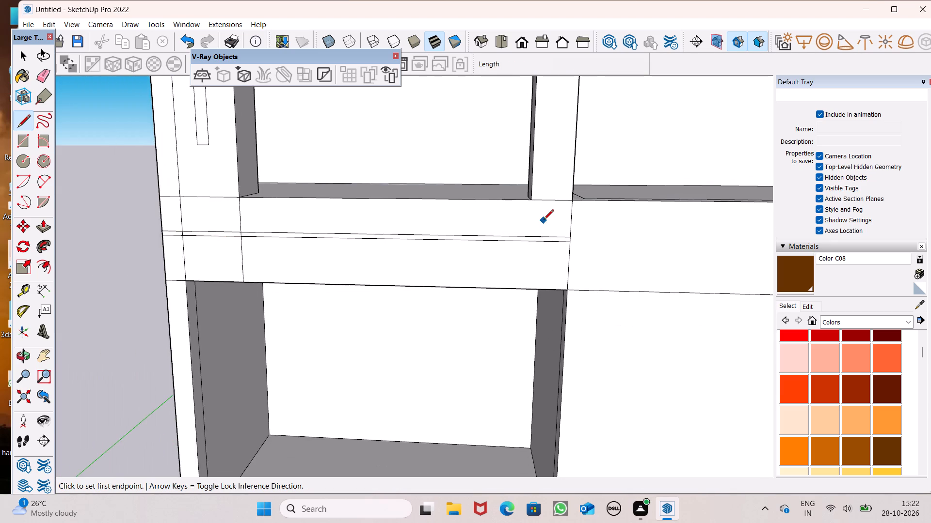
# Erase the two short vertical line segments crossing the narrow strip between the band's pair of horizontal lines.
pyautogui.scroll(-2, 540, 220)
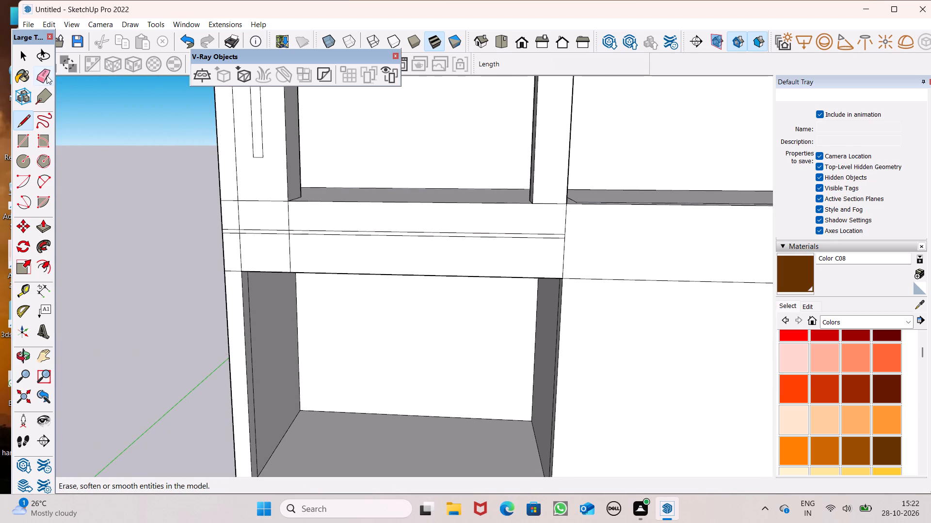
pyautogui.click(47, 76)
pyautogui.scroll(13, 252, 236)
pyautogui.click(212, 211)
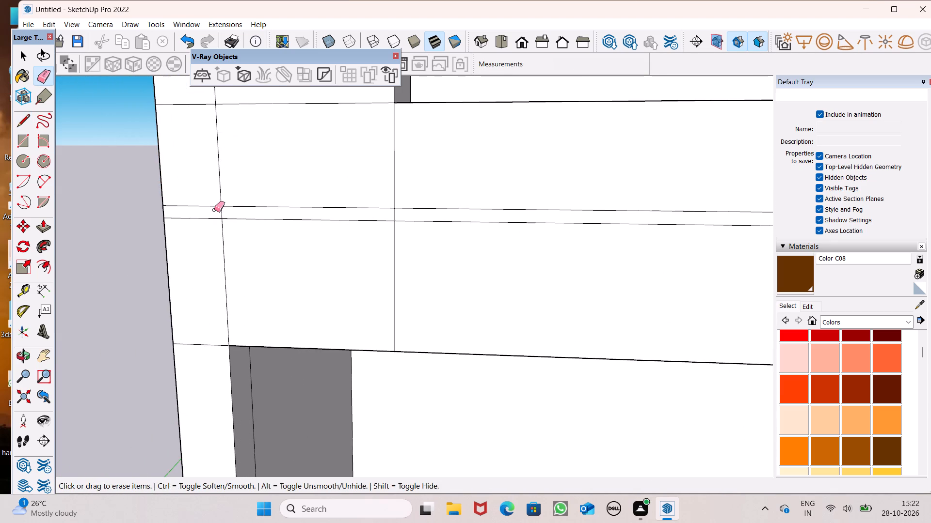
pyautogui.click(220, 209)
pyautogui.scroll(5, 376, 225)
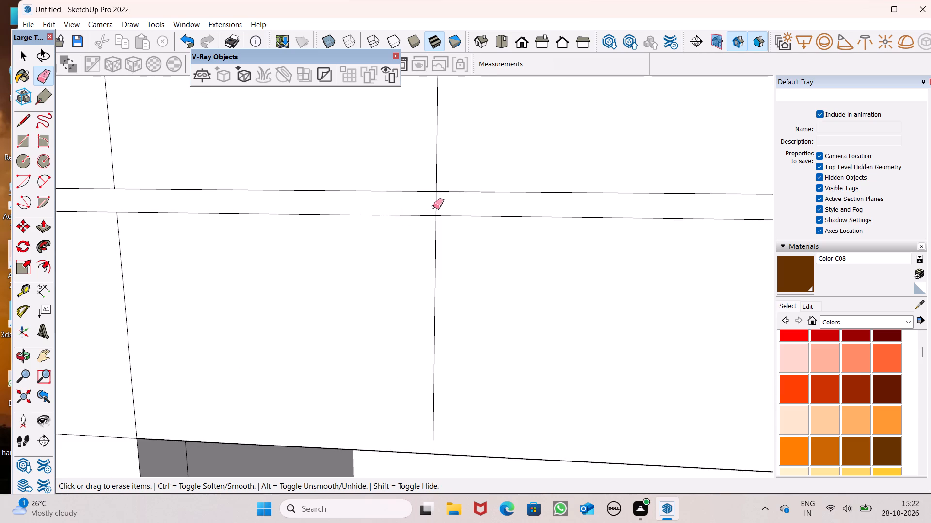
pyautogui.moveTo(433, 207); pyautogui.dragTo(439, 203)
# Push/Pull the narrow strip across the band outward about 2 1/8" to form a projecting moulding.
pyautogui.scroll(-19, 338, 231)
pyautogui.moveTo(313, 234); pyautogui.dragTo(347, 260, button='middle')
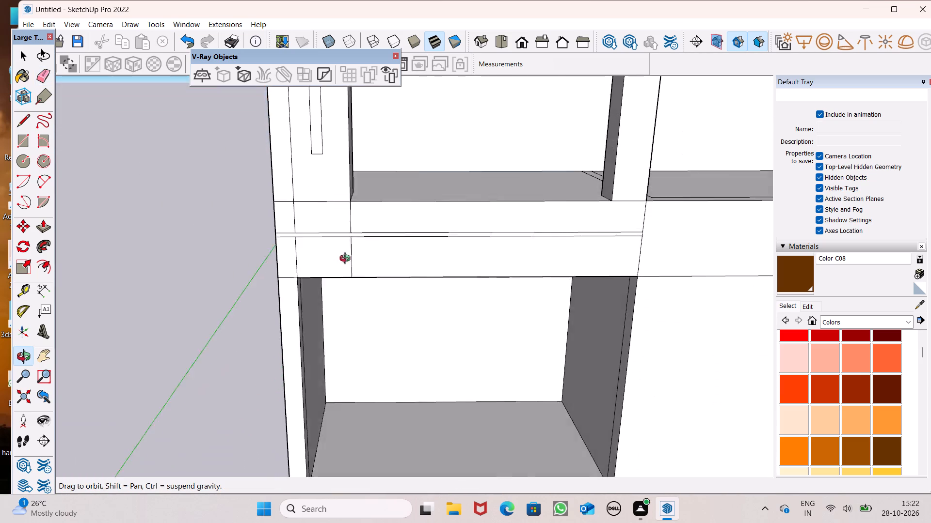
pyautogui.moveTo(347, 260); pyautogui.dragTo(435, 300, button='middle')
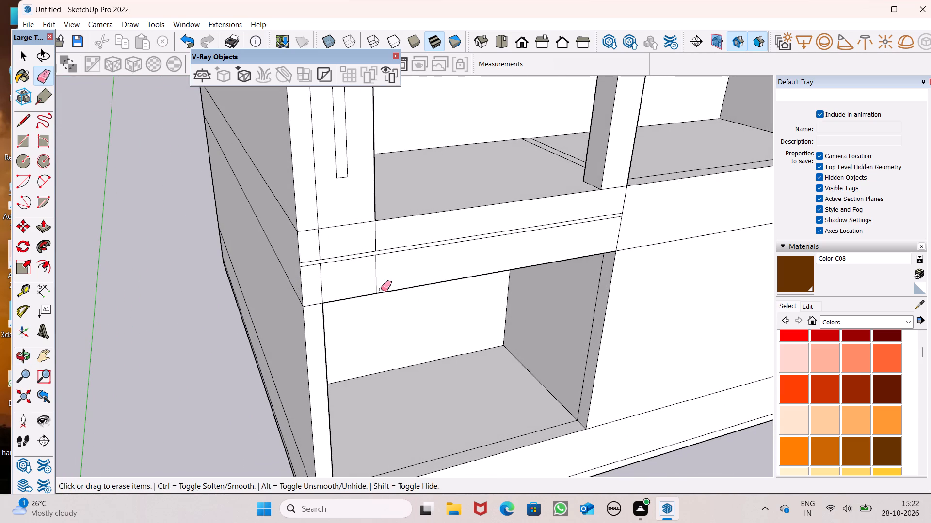
pyautogui.scroll(5, 323, 279)
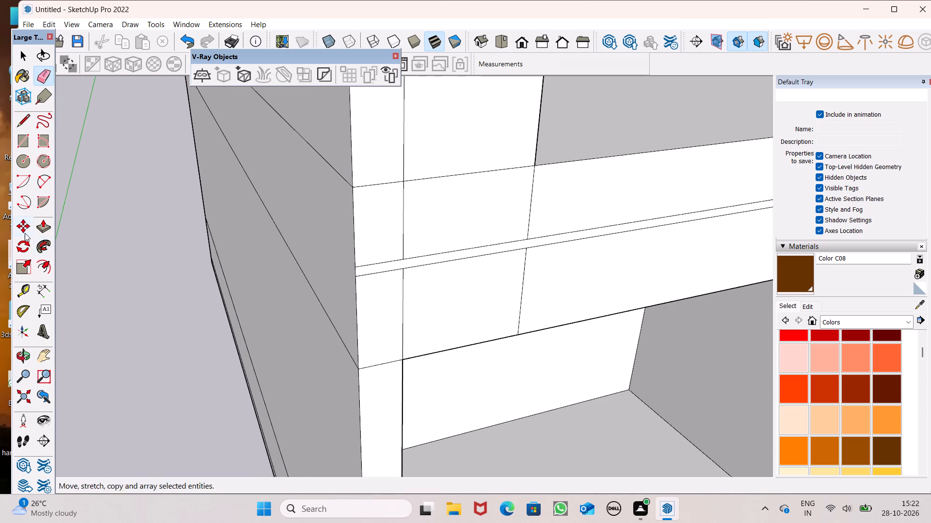
pyautogui.moveTo(34, 227); pyautogui.dragTo(41, 226)
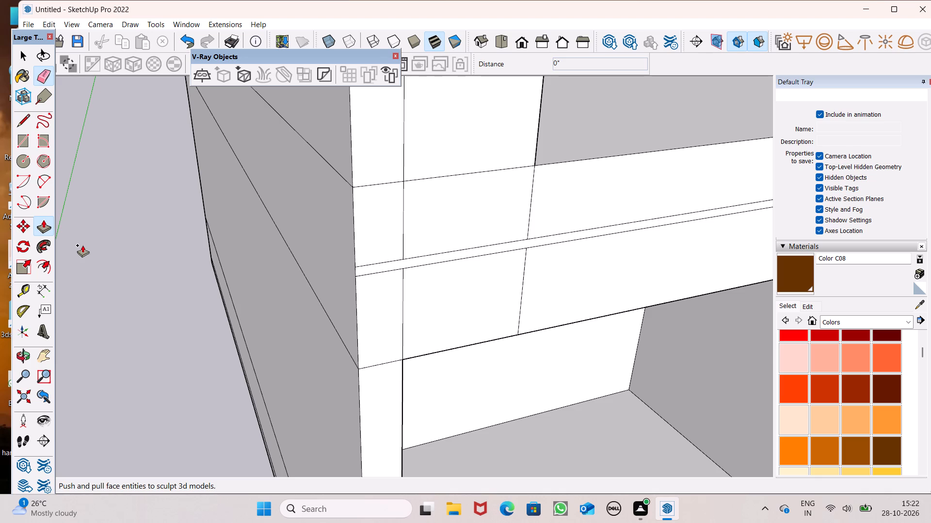
pyautogui.scroll(-1, 215, 290)
pyautogui.moveTo(239, 314); pyautogui.dragTo(254, 337, button='middle')
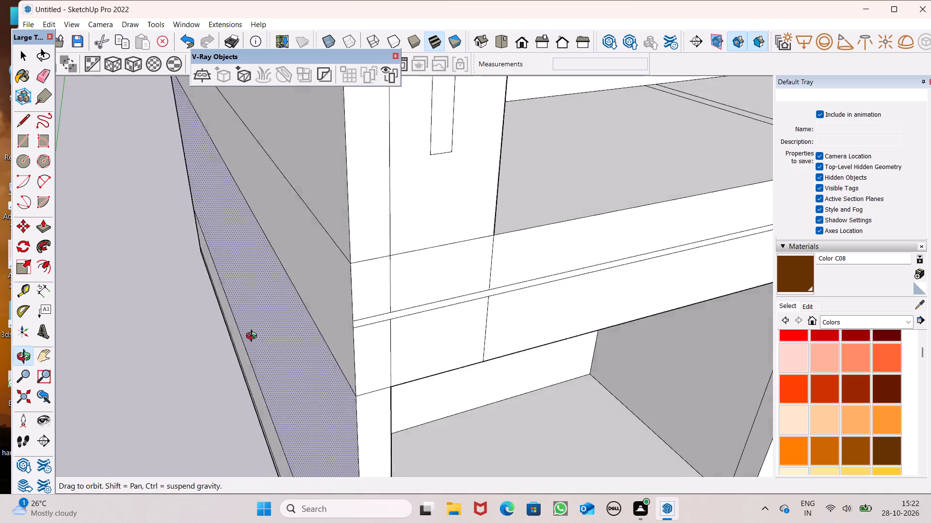
pyautogui.moveTo(254, 337); pyautogui.dragTo(261, 347, button='middle')
pyautogui.scroll(5, 417, 390)
pyautogui.moveTo(395, 375); pyautogui.dragTo(397, 375)
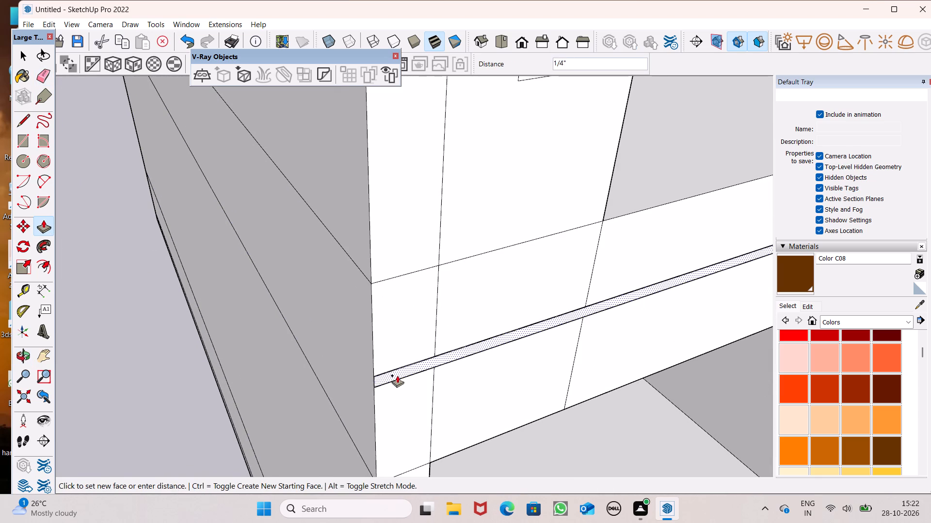
pyautogui.moveTo(397, 375); pyautogui.dragTo(409, 379)
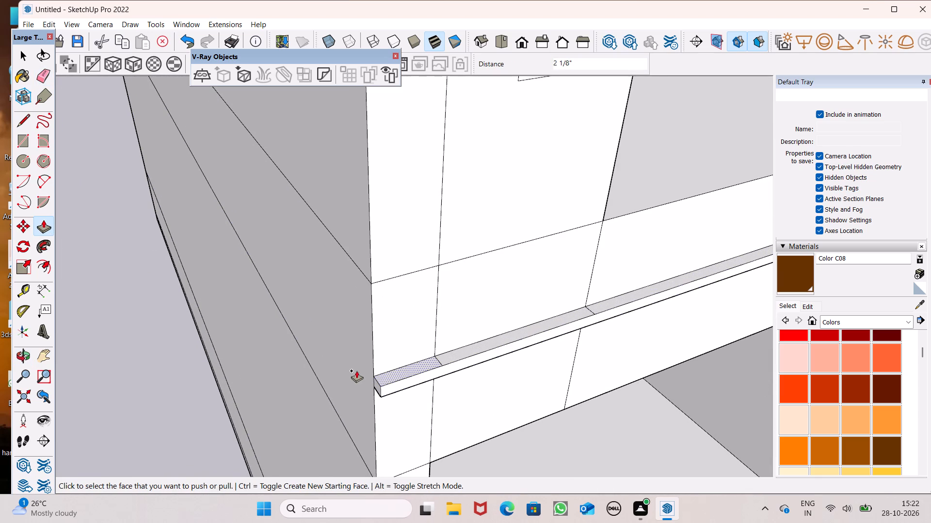
# Erase the two short leftover edges that cross the top face of the projecting moulding.
pyautogui.scroll(-4, 229, 291)
pyautogui.moveTo(232, 324); pyautogui.dragTo(135, 269, button='middle')
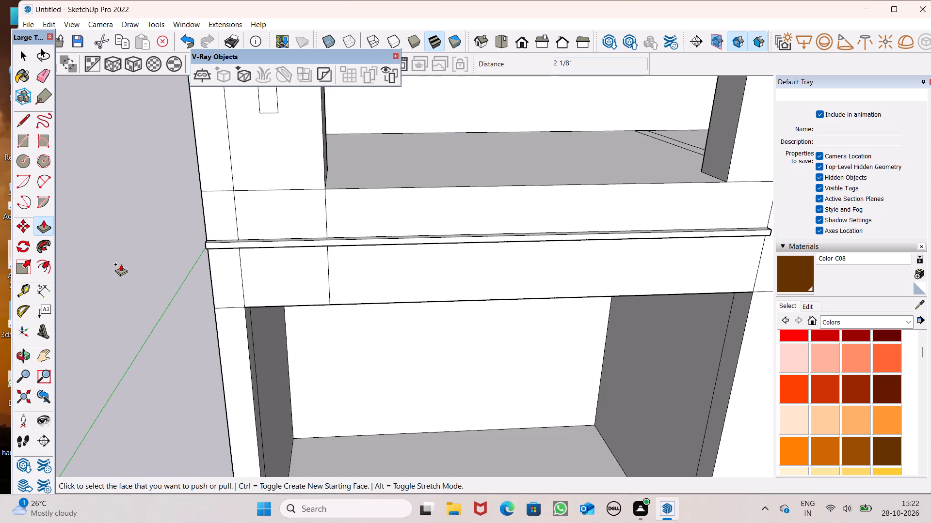
pyautogui.press('space')
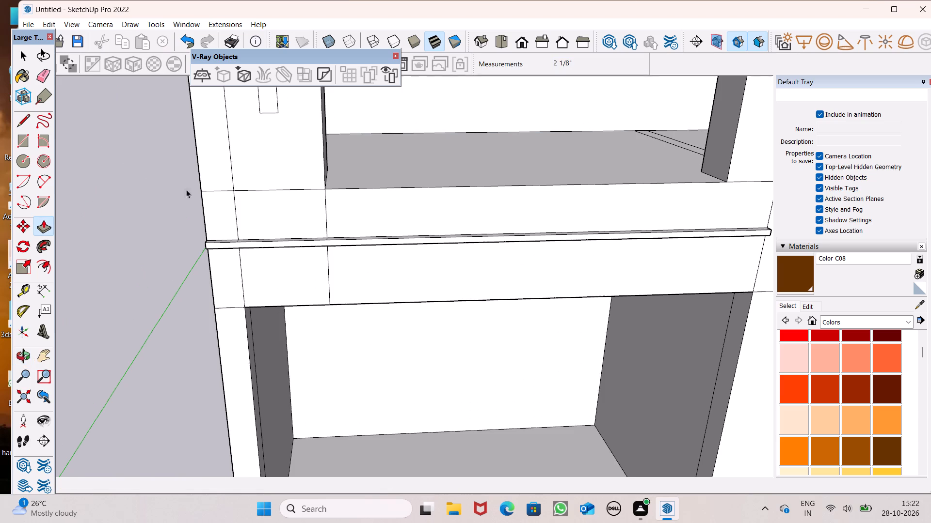
pyautogui.moveTo(231, 230); pyautogui.dragTo(222, 337, button='middle')
pyautogui.scroll(1, 222, 337)
pyautogui.scroll(5, 376, 241)
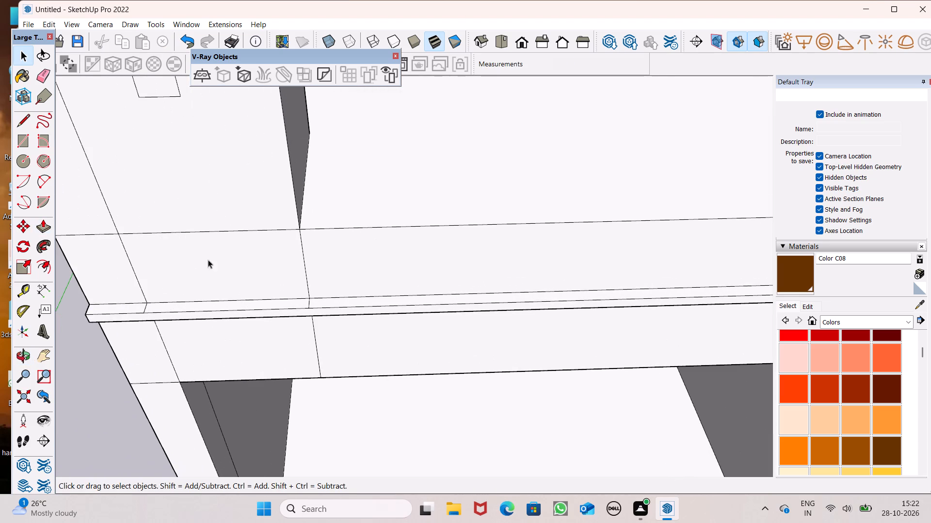
pyautogui.click(45, 75)
pyautogui.scroll(2, 111, 305)
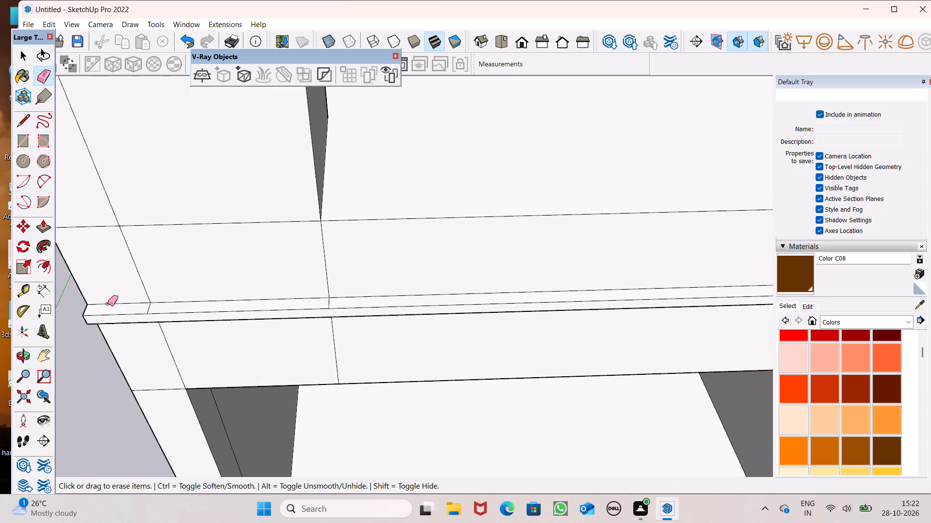
pyautogui.scroll(4, 108, 304)
pyautogui.scroll(8, 155, 305)
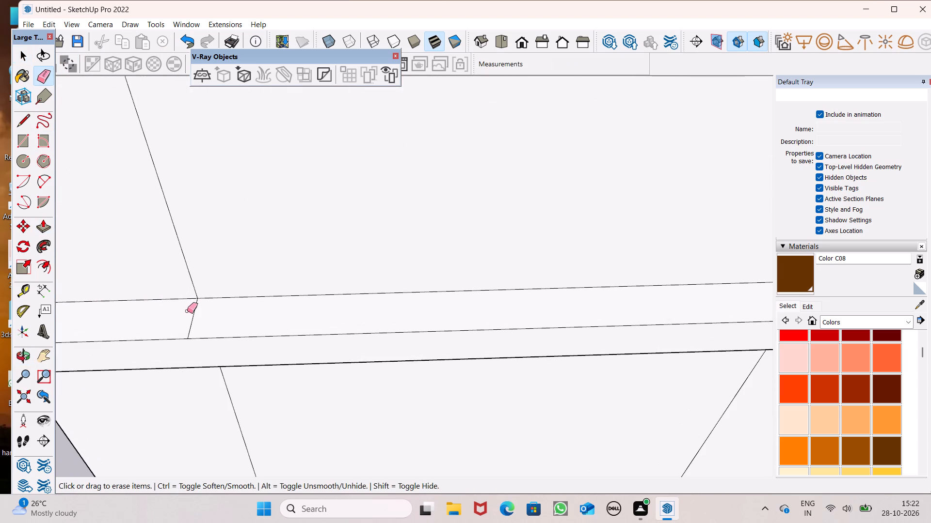
pyautogui.moveTo(187, 311); pyautogui.dragTo(192, 311)
pyautogui.moveTo(204, 321); pyautogui.dragTo(186, 320)
pyautogui.scroll(-13, 175, 314)
pyautogui.scroll(5, 316, 333)
pyautogui.moveTo(430, 296); pyautogui.dragTo(417, 298)
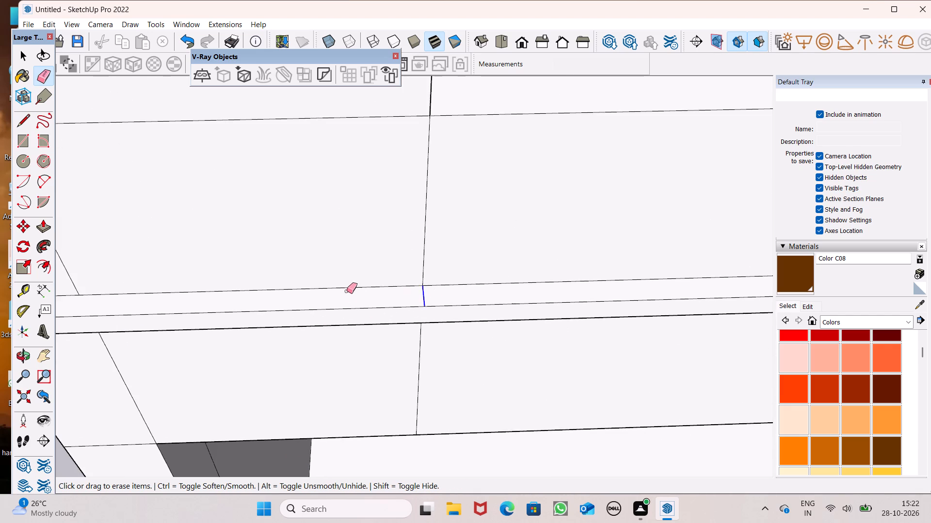
# Erase the segment of the band's top edge between the left frame's two vertical lines, below the slot outline.
pyautogui.scroll(-13, 340, 297)
pyautogui.moveTo(334, 349); pyautogui.dragTo(290, 294, button='middle')
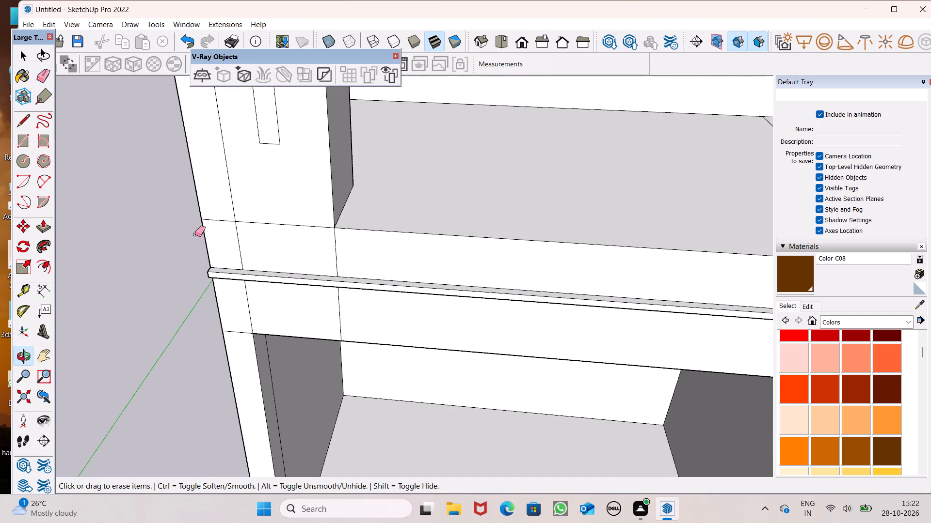
pyautogui.scroll(-5, 231, 203)
pyautogui.moveTo(226, 225); pyautogui.dragTo(237, 173, button='middle')
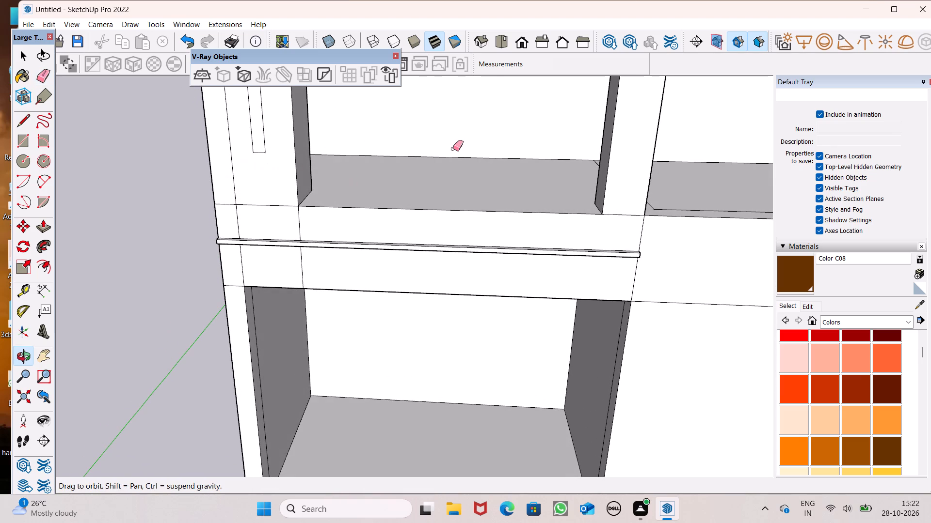
pyautogui.scroll(3, 598, 187)
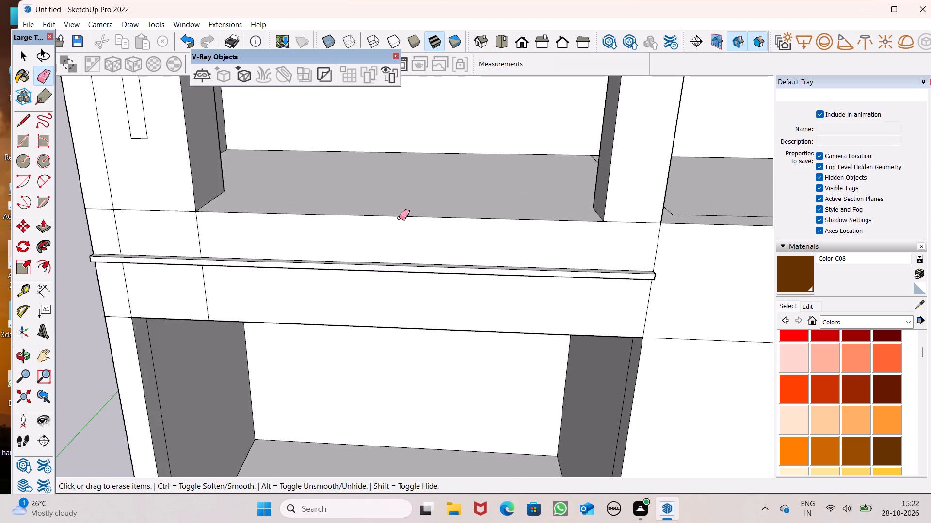
pyautogui.scroll(-7, 397, 218)
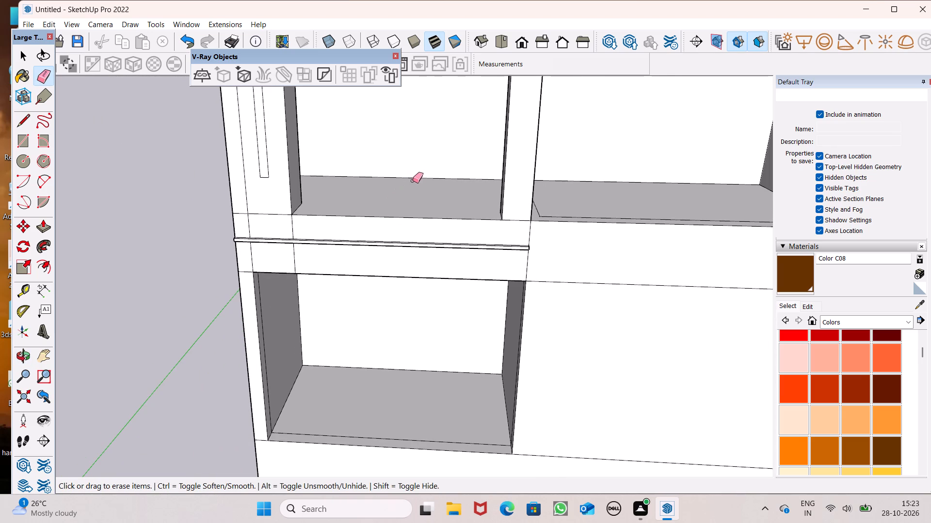
pyautogui.moveTo(408, 206); pyautogui.dragTo(410, 188, button='middle')
pyautogui.scroll(1, 408, 204)
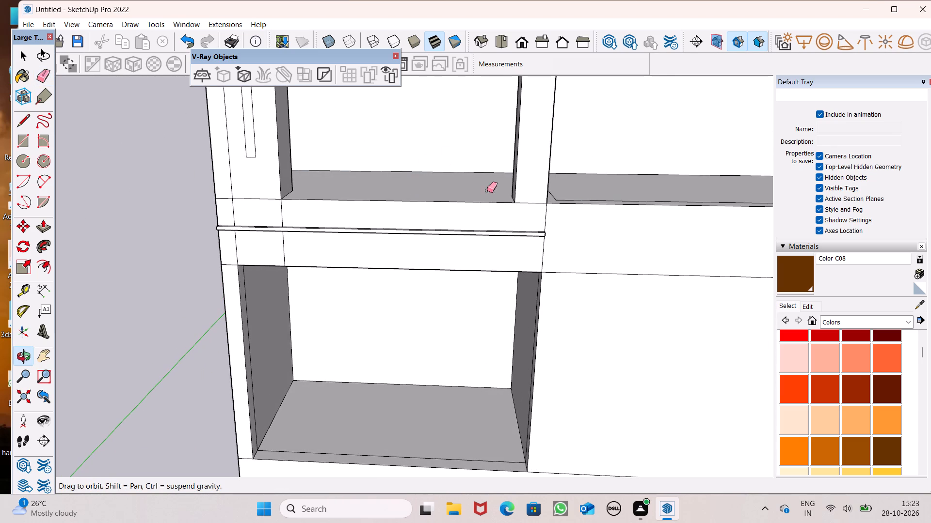
pyautogui.moveTo(508, 222); pyautogui.dragTo(499, 248, button='middle')
pyautogui.moveTo(595, 231); pyautogui.dragTo(588, 245, button='middle')
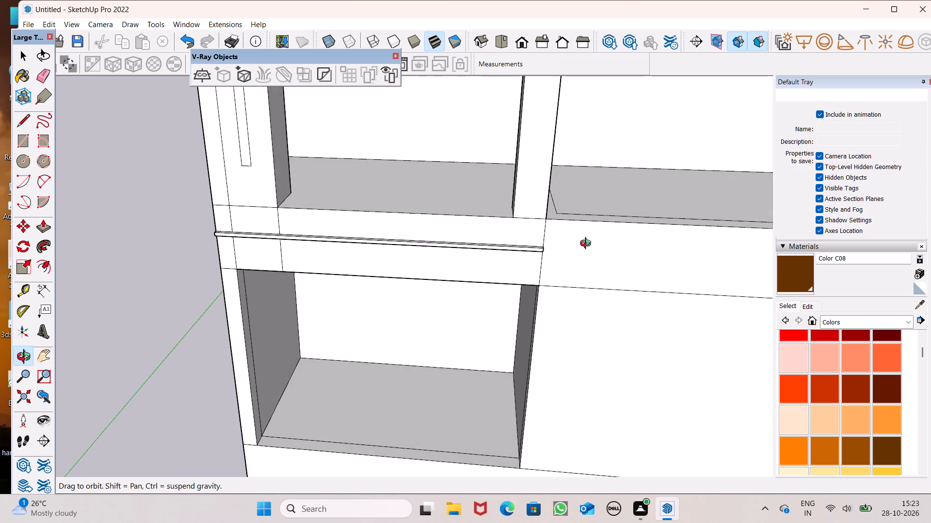
pyautogui.moveTo(588, 245); pyautogui.dragTo(593, 247, button='middle')
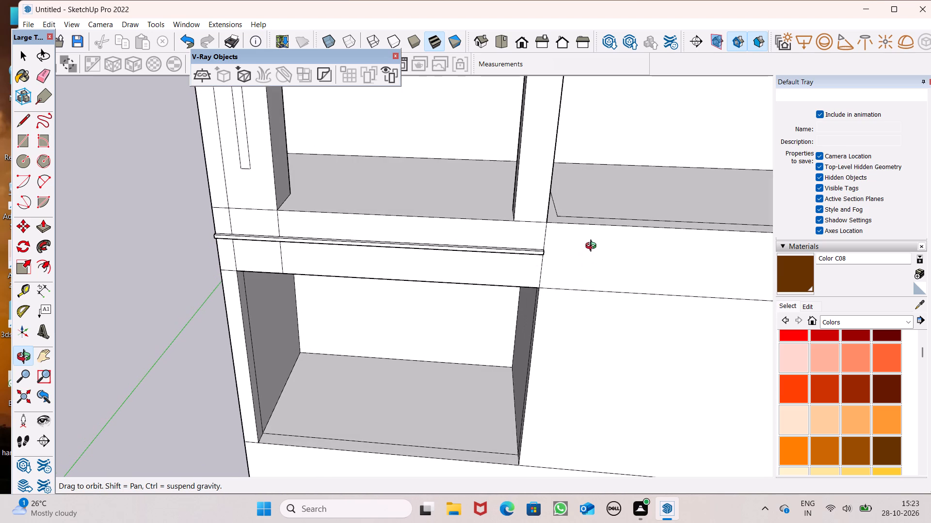
pyautogui.moveTo(593, 247); pyautogui.dragTo(601, 231, button='middle')
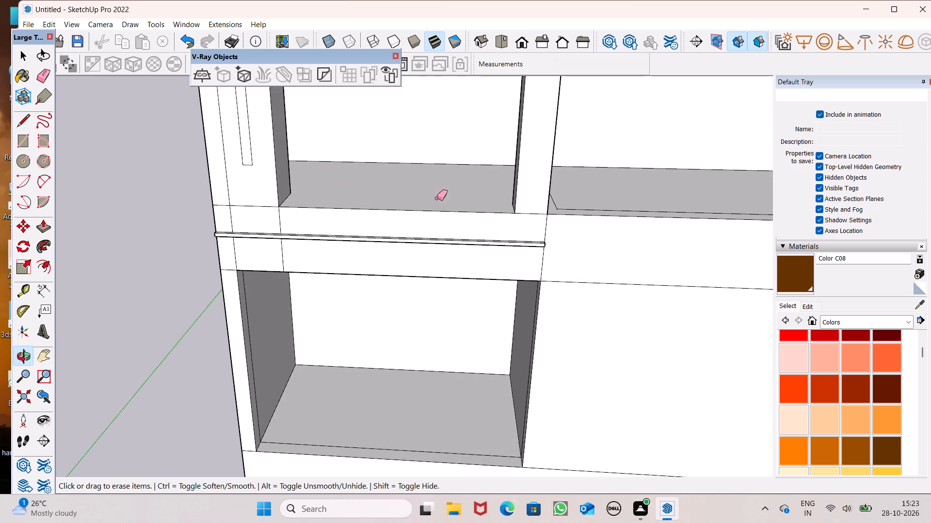
pyautogui.scroll(1, 564, 198)
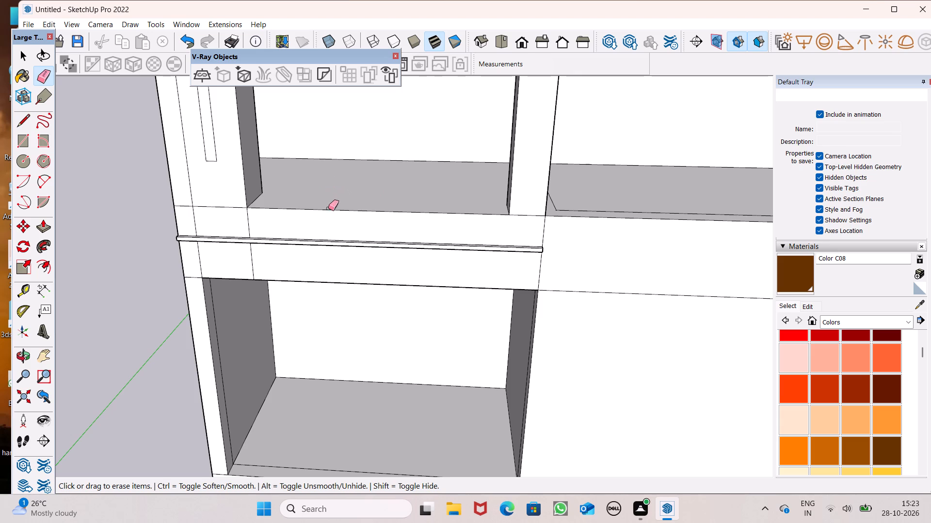
pyautogui.moveTo(325, 212); pyautogui.dragTo(353, 346, button='middle')
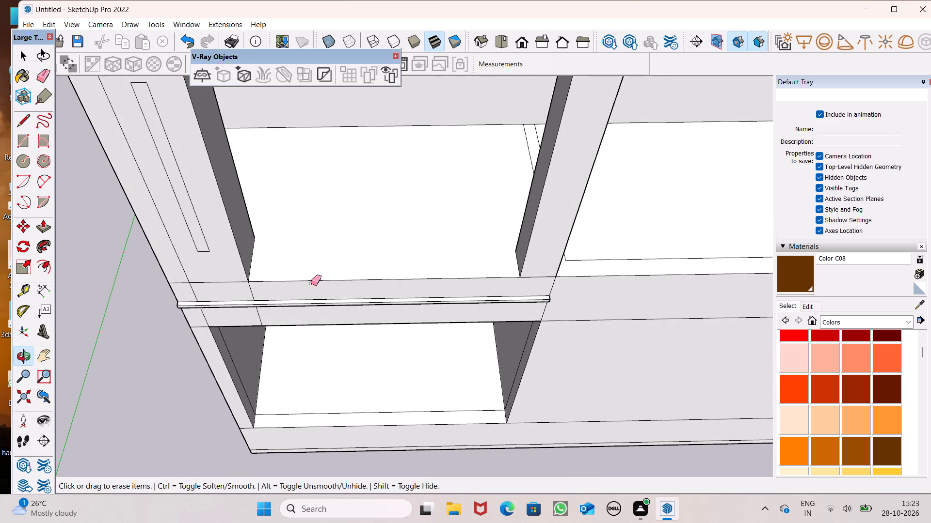
pyautogui.click(223, 278)
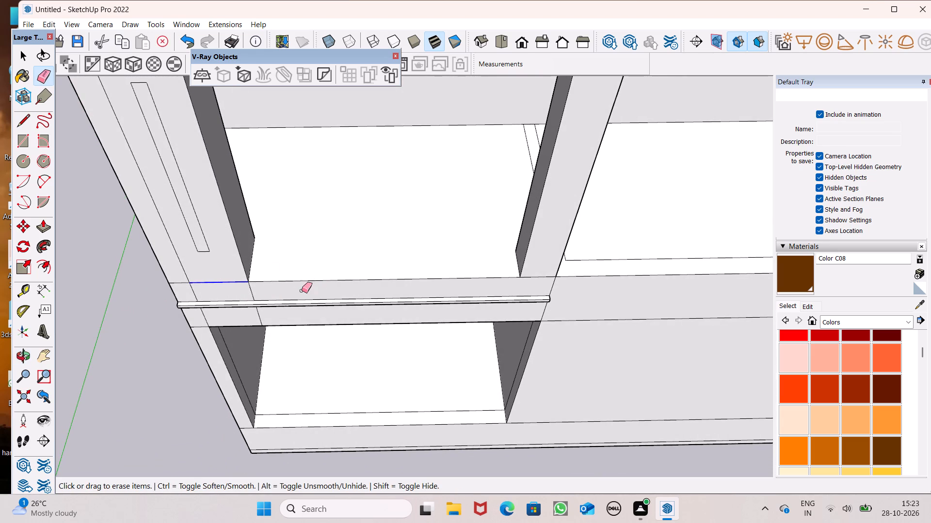
# Push/Pull the moulding's narrow front face further outward from the band.
pyautogui.moveTo(298, 287); pyautogui.dragTo(289, 308, button='middle')
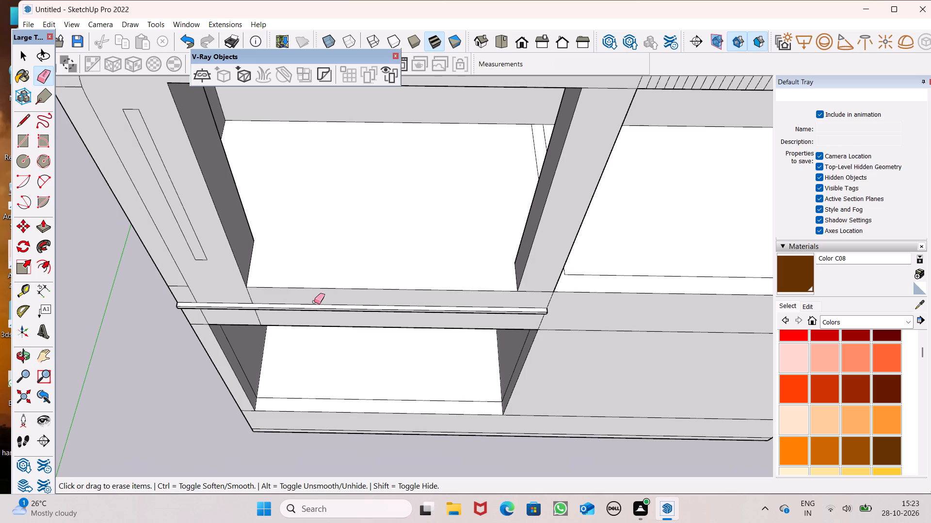
pyautogui.click(44, 227)
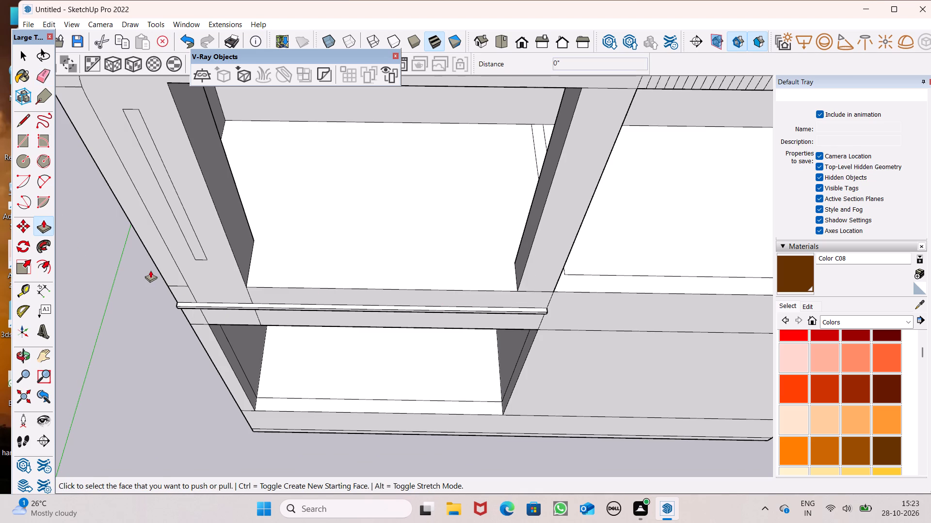
pyautogui.moveTo(219, 310); pyautogui.dragTo(248, 328, button='middle')
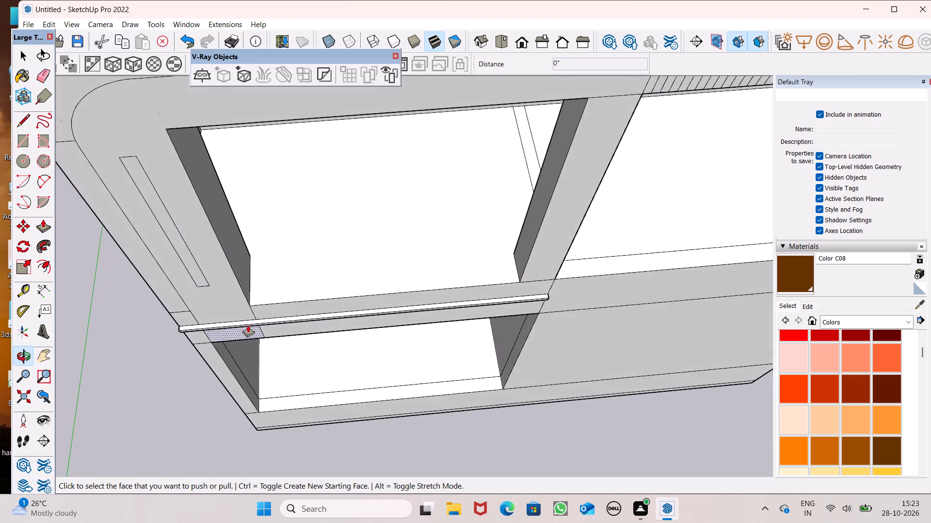
pyautogui.scroll(6, 248, 324)
pyautogui.moveTo(238, 326); pyautogui.dragTo(238, 330)
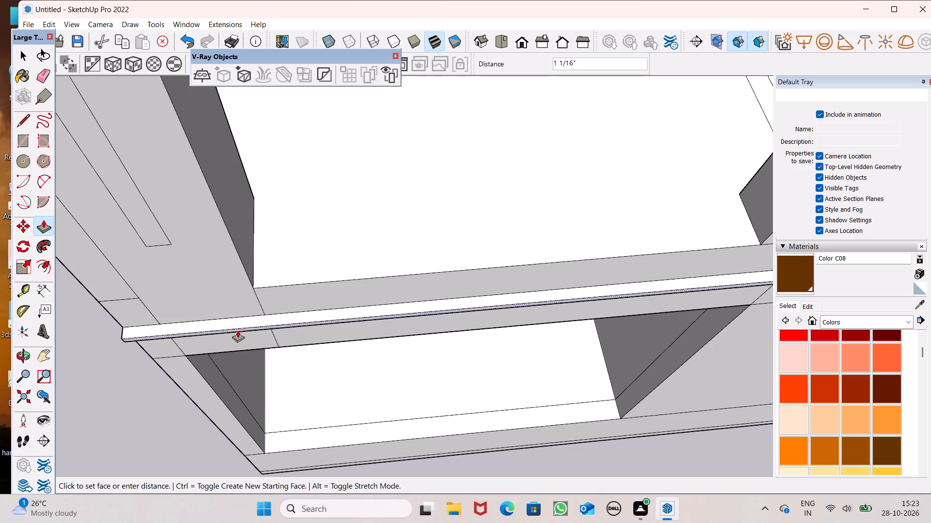
pyautogui.moveTo(238, 330); pyautogui.dragTo(233, 333)
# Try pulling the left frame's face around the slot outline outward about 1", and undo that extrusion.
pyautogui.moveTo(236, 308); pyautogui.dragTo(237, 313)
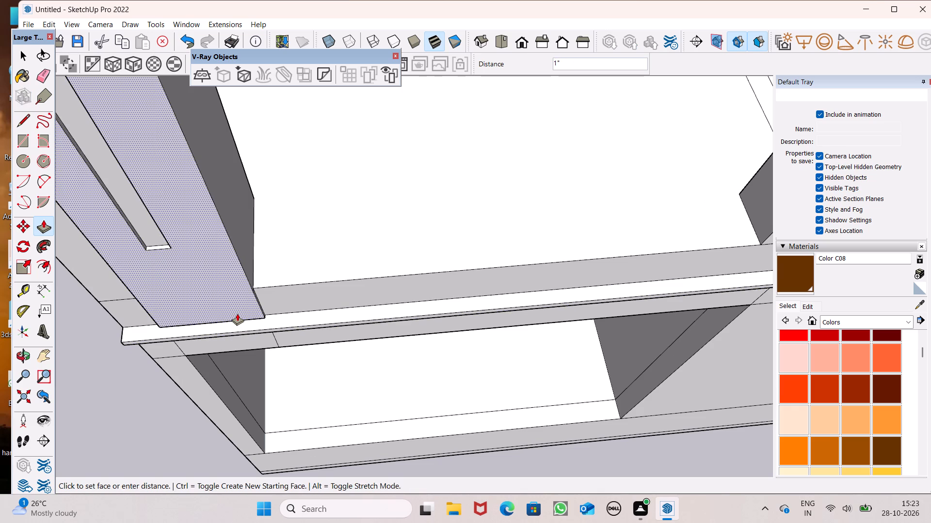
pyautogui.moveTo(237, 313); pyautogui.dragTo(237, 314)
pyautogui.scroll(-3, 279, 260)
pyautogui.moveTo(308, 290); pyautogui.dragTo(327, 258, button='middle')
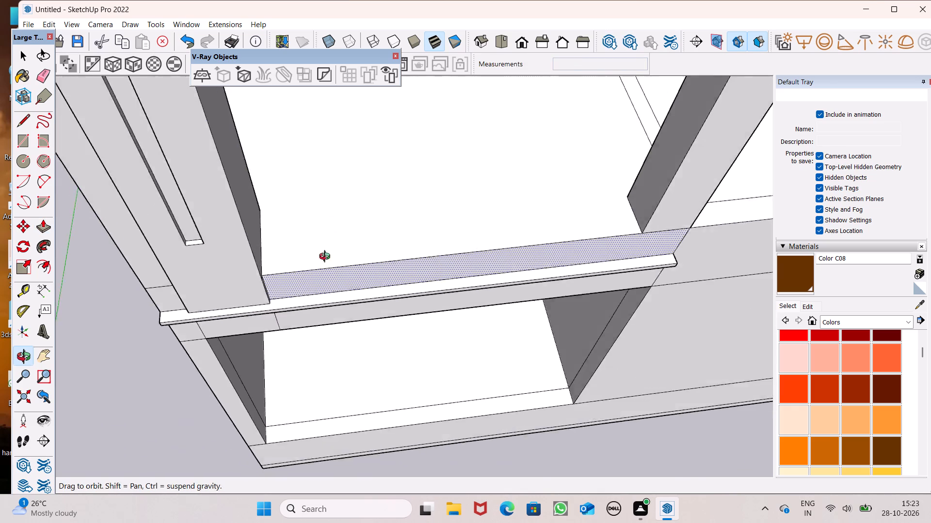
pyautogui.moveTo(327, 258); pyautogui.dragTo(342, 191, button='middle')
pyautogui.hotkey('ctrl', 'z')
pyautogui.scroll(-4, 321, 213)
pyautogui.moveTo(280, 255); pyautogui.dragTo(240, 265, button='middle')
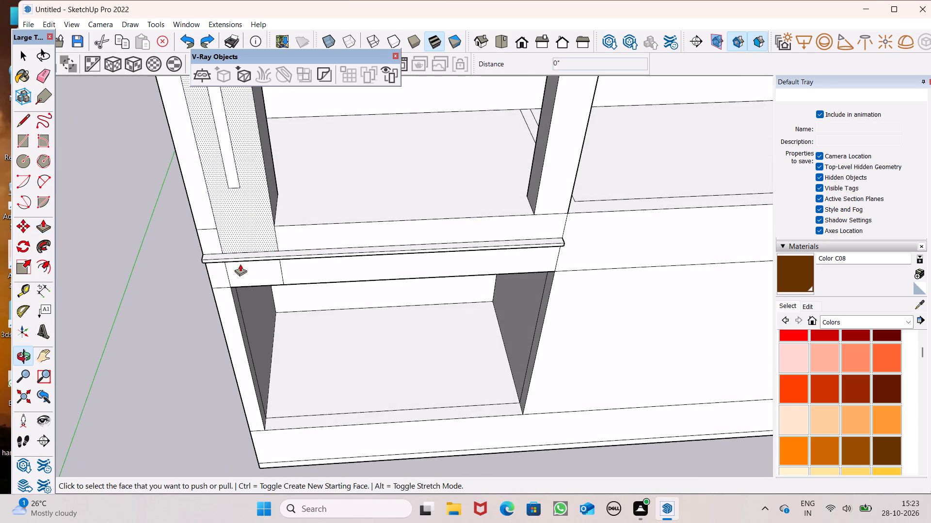
# Erase all four edges of the narrow slot outline on the left frame's front face.
pyautogui.press('space')
pyautogui.scroll(-7, 263, 236)
pyautogui.scroll(7, 221, 125)
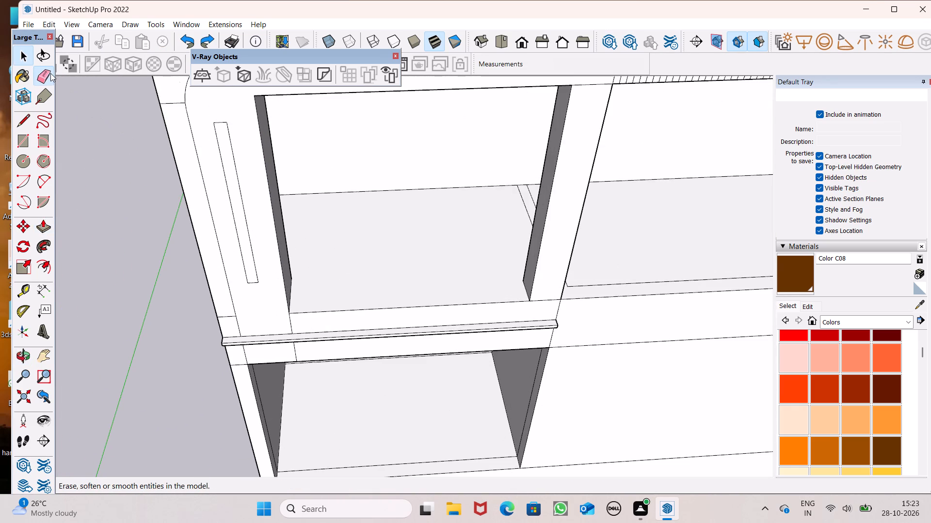
pyautogui.click(50, 73)
pyautogui.scroll(4, 191, 136)
pyautogui.moveTo(227, 115); pyautogui.dragTo(250, 181)
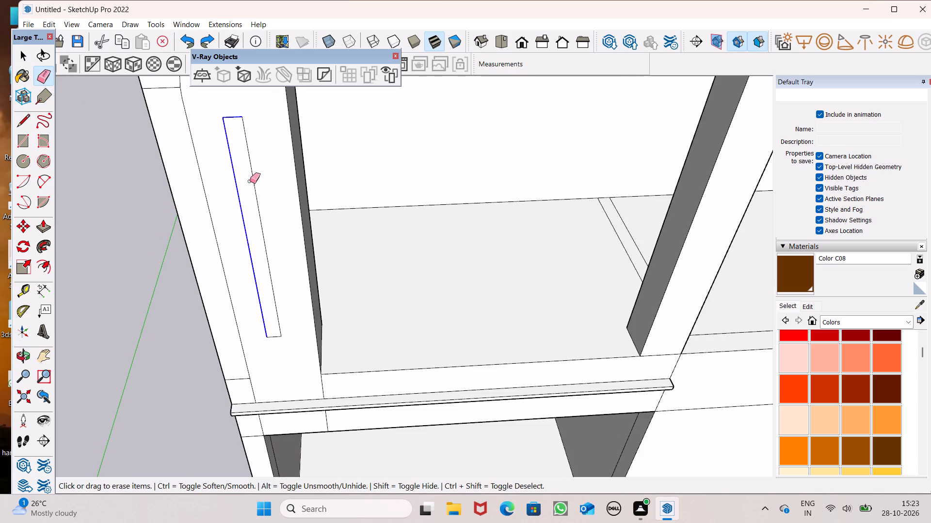
pyautogui.moveTo(250, 181); pyautogui.dragTo(269, 342)
# Push/Pull the left frame's round-cornered front face outward about 2 1/16".
pyautogui.scroll(-5, 272, 338)
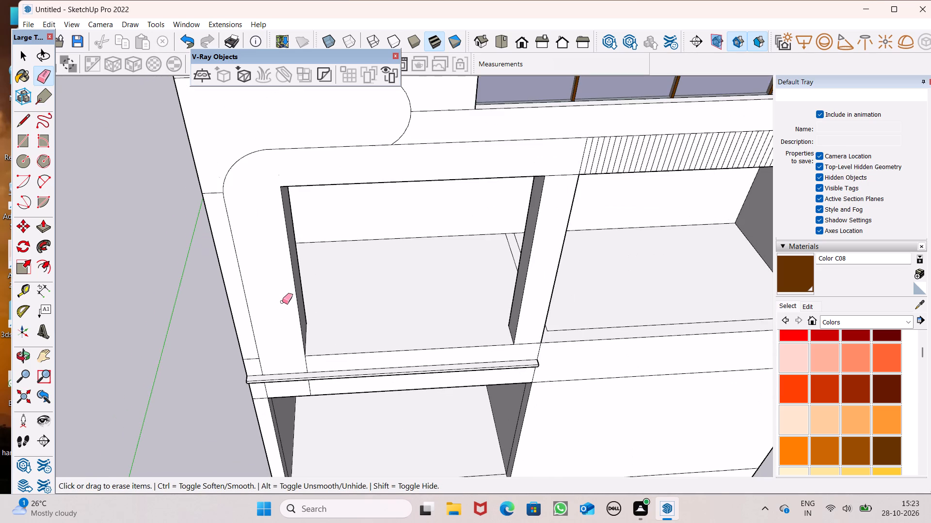
pyautogui.scroll(-1, 276, 302)
pyautogui.moveTo(255, 319); pyautogui.dragTo(292, 377, button='middle')
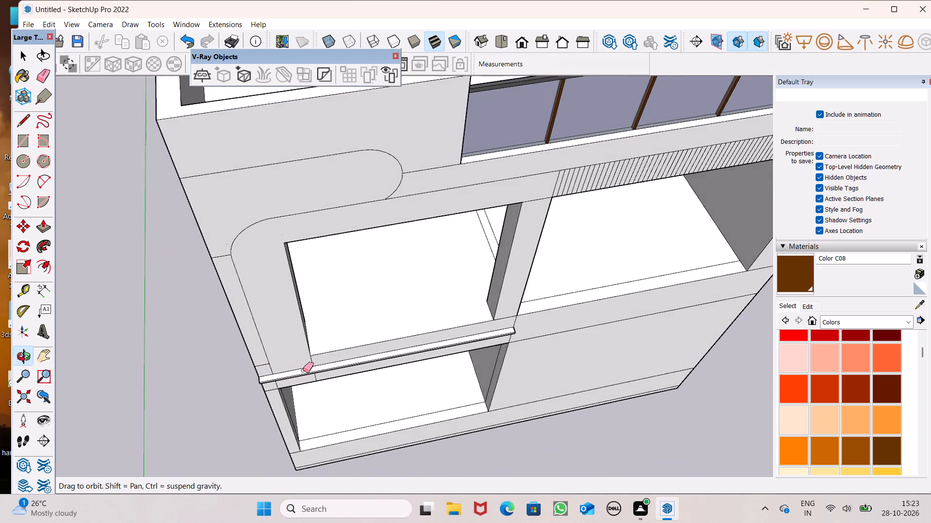
pyautogui.scroll(2, 303, 370)
pyautogui.scroll(5, 265, 348)
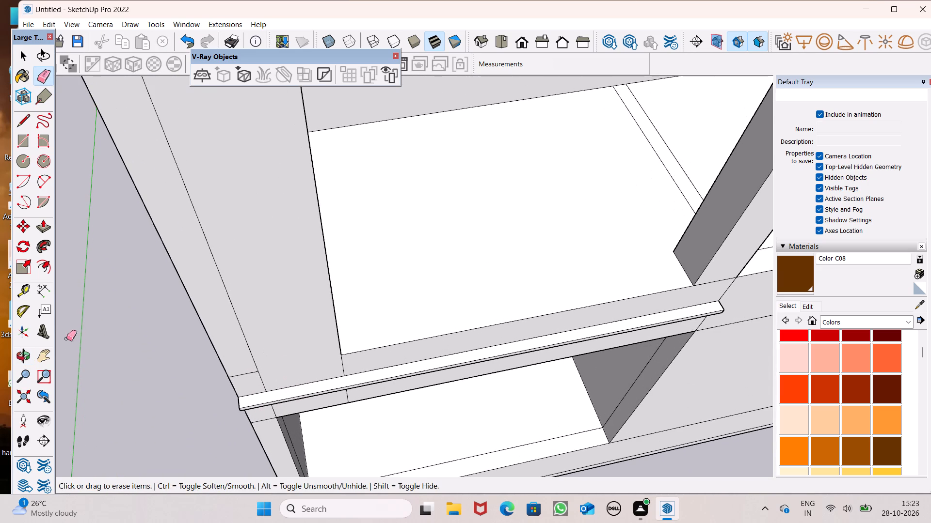
pyautogui.click(48, 225)
pyautogui.scroll(-6, 102, 225)
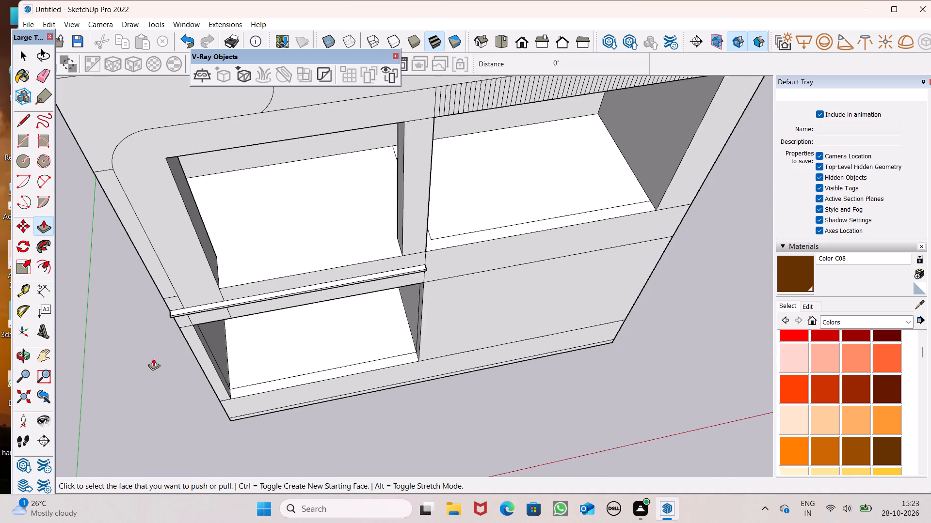
pyautogui.scroll(6, 153, 357)
pyautogui.scroll(5, 205, 290)
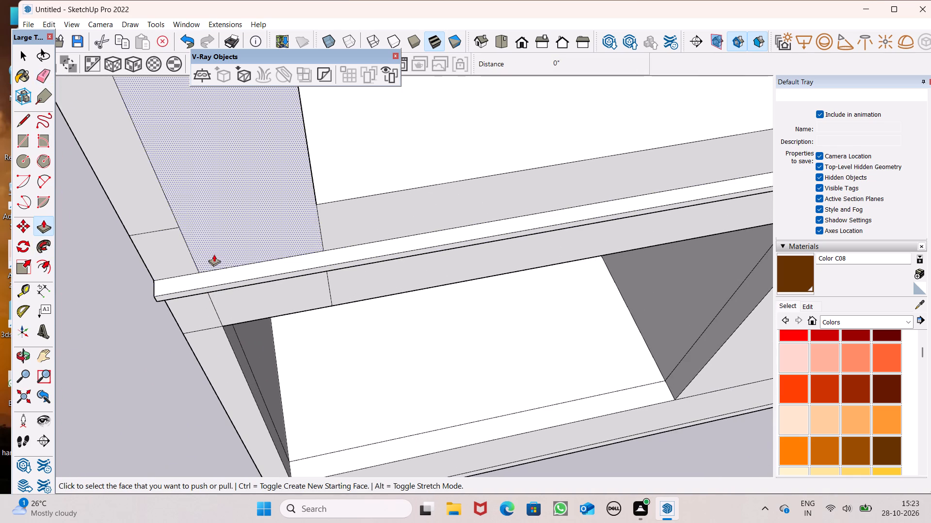
pyautogui.moveTo(215, 253); pyautogui.dragTo(215, 261)
# Push/Pull the band strip above the moulding outward about 2 1/16", level with the left frame's face.
pyautogui.scroll(-6, 198, 247)
pyautogui.moveTo(191, 278); pyautogui.dragTo(156, 290, button='middle')
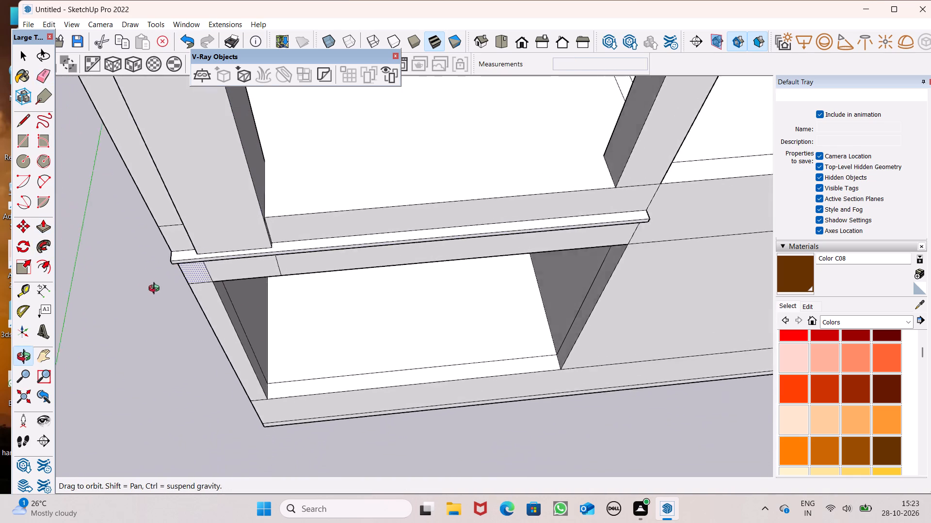
pyautogui.moveTo(156, 290); pyautogui.dragTo(142, 273, button='middle')
pyautogui.scroll(1, 139, 267)
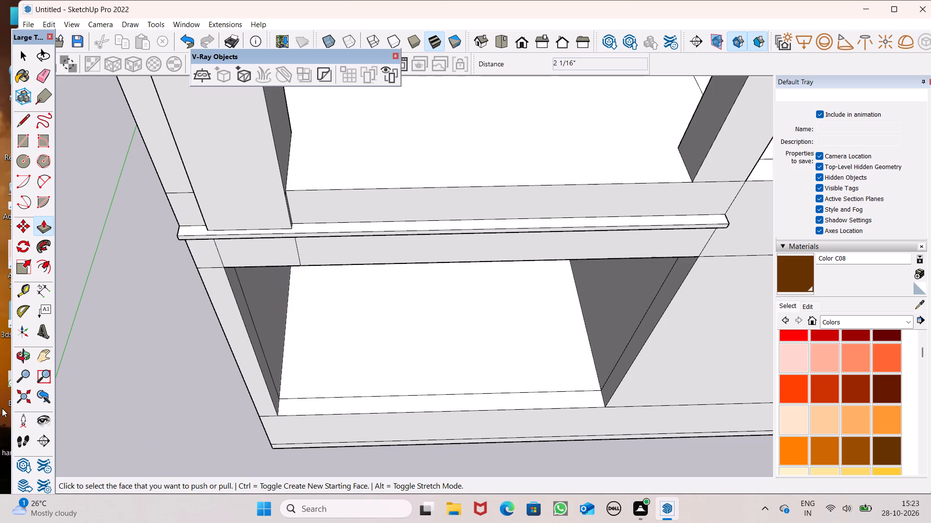
pyautogui.scroll(-6, 0, 370)
pyautogui.scroll(-5, 206, 372)
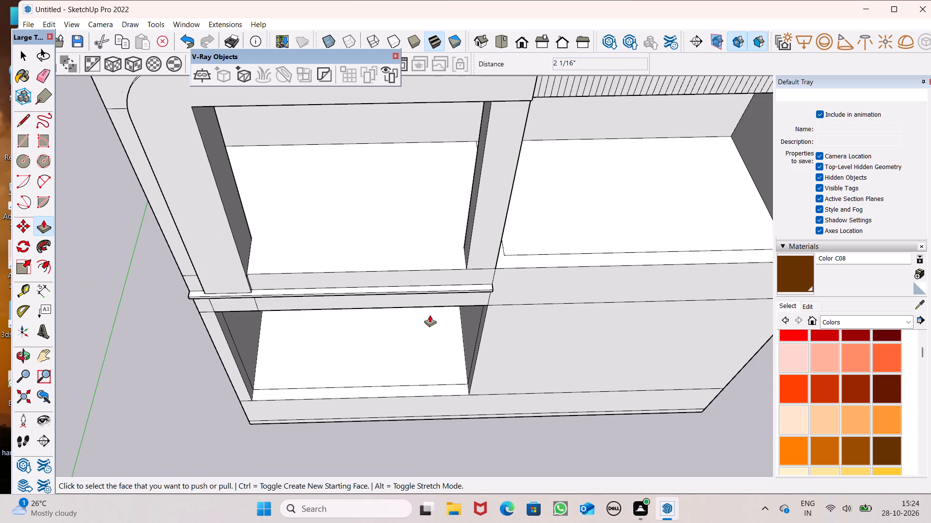
pyautogui.scroll(6, 487, 284)
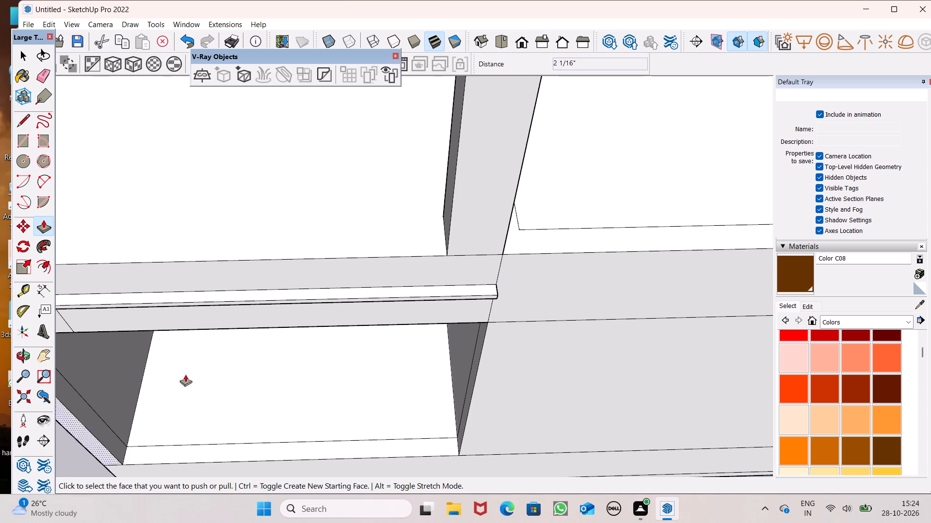
pyautogui.moveTo(493, 94); pyautogui.dragTo(474, 116, button='middle')
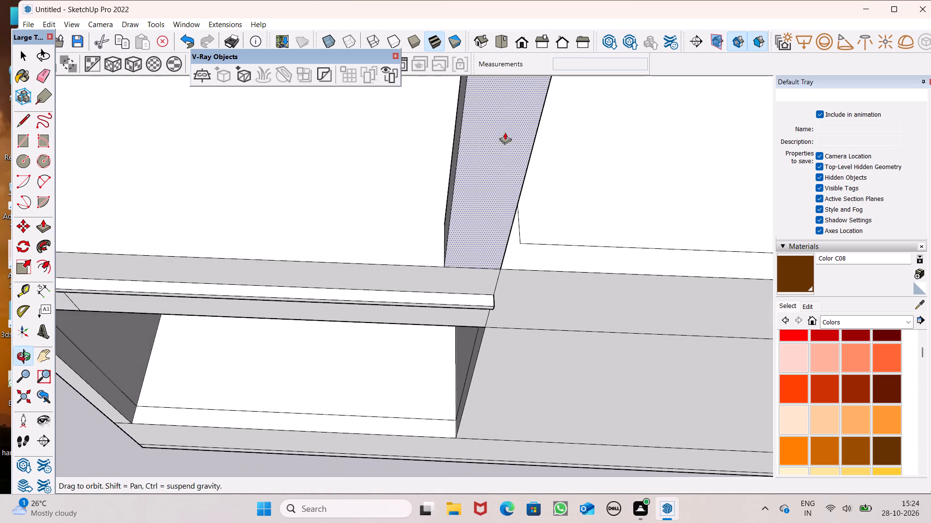
pyautogui.scroll(-5, 515, 175)
pyautogui.moveTo(516, 191); pyautogui.dragTo(496, 198, button='middle')
pyautogui.scroll(6, 216, 261)
pyautogui.moveTo(184, 197); pyautogui.dragTo(172, 200)
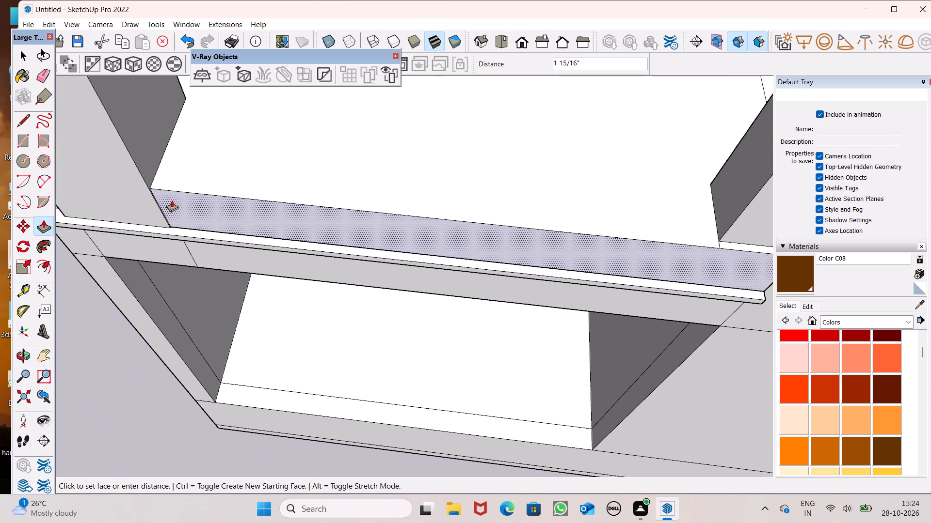
pyautogui.moveTo(172, 200); pyautogui.dragTo(143, 182)
# Push/Pull the front face of the middle post between the two upper openings inward about 4 1/4".
pyautogui.scroll(-6, 175, 154)
pyautogui.scroll(-4, 306, 211)
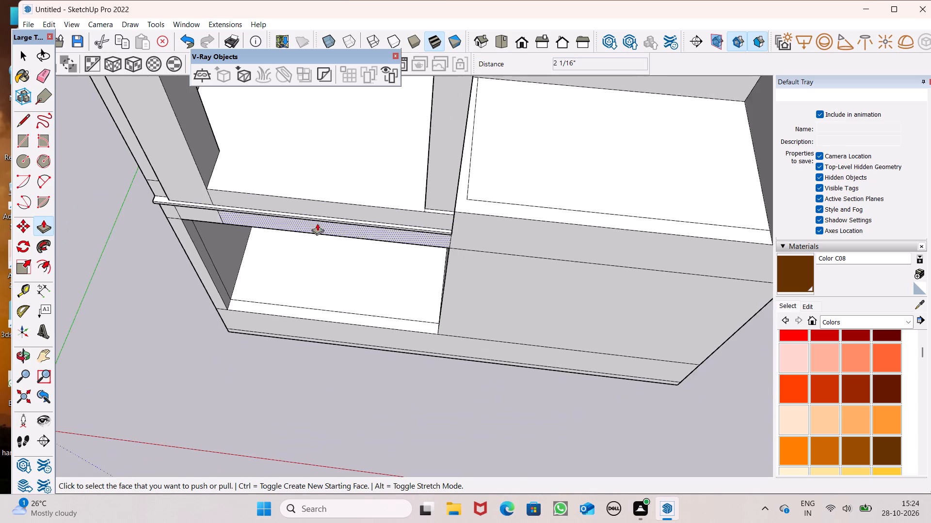
pyautogui.moveTo(366, 231); pyautogui.dragTo(312, 245, button='middle')
pyautogui.moveTo(459, 233); pyautogui.dragTo(302, 162, button='middle')
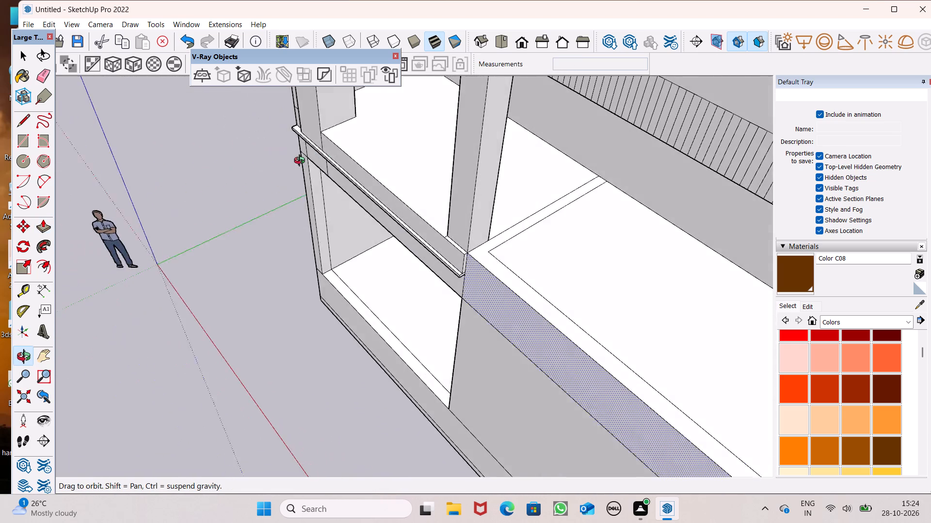
pyautogui.moveTo(302, 162); pyautogui.dragTo(633, 164, button='middle')
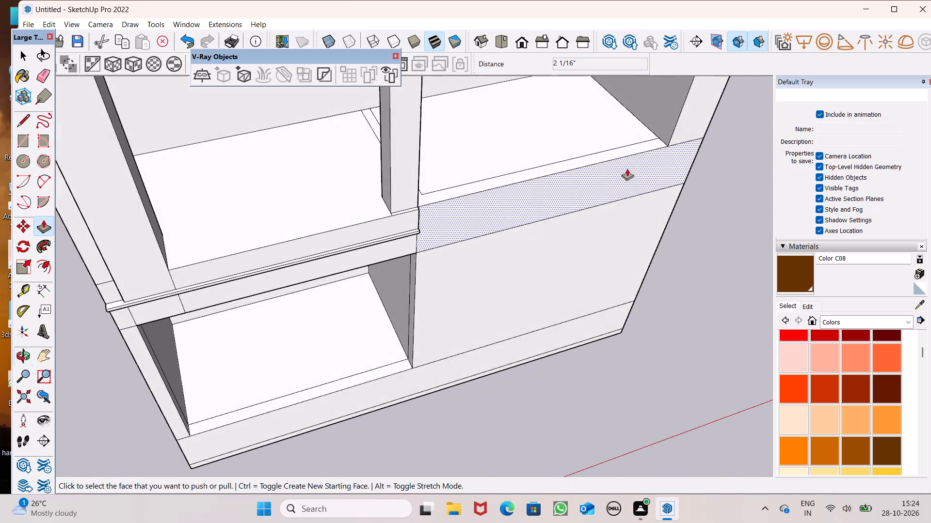
pyautogui.scroll(6, 513, 175)
pyautogui.moveTo(331, 214); pyautogui.dragTo(330, 207)
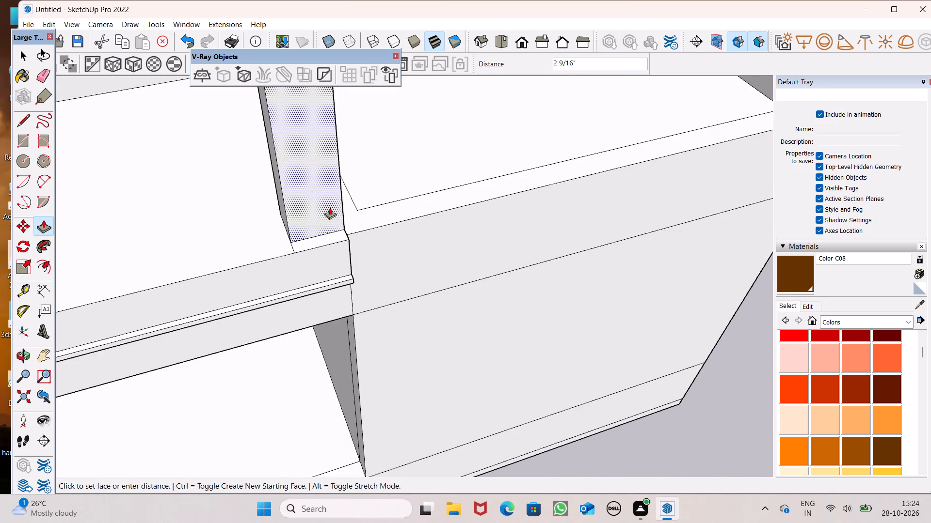
pyautogui.moveTo(330, 207); pyautogui.dragTo(326, 204)
# Pull the middle post's recessed front face back outward with Push/Pull, ending with a move of about 9/16".
pyautogui.scroll(1, 379, 237)
pyautogui.moveTo(379, 236); pyautogui.dragTo(96, 184, button='middle')
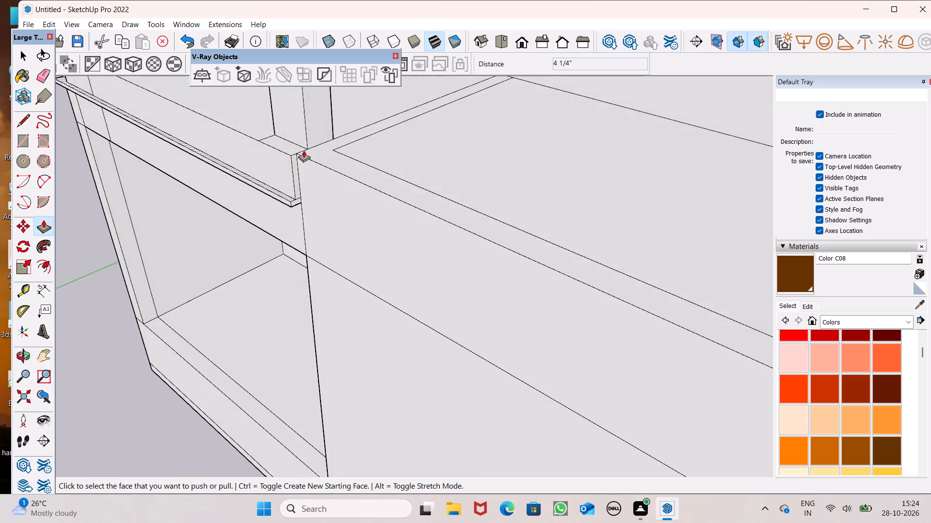
pyautogui.scroll(5, 394, 133)
pyautogui.scroll(-4, 381, 157)
pyautogui.moveTo(401, 188); pyautogui.dragTo(279, 195, button='middle')
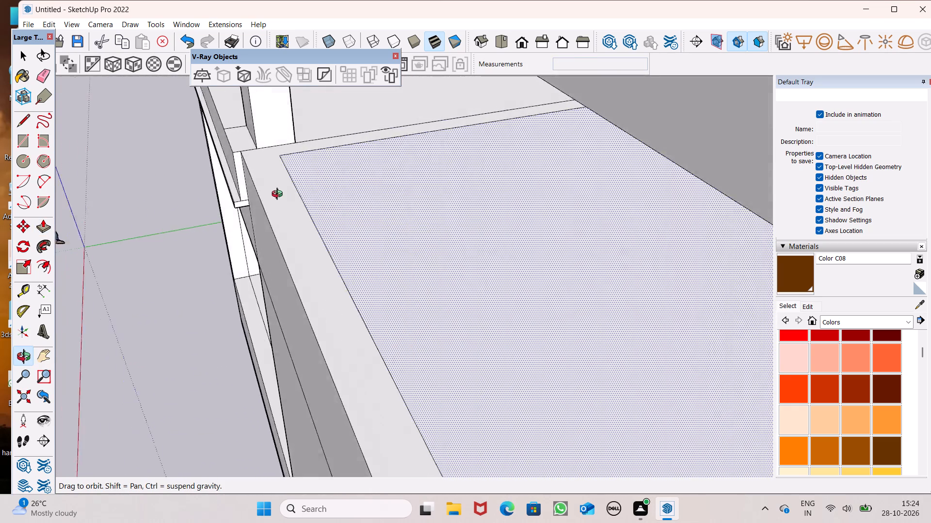
pyautogui.moveTo(279, 195); pyautogui.dragTo(416, 231, button='middle')
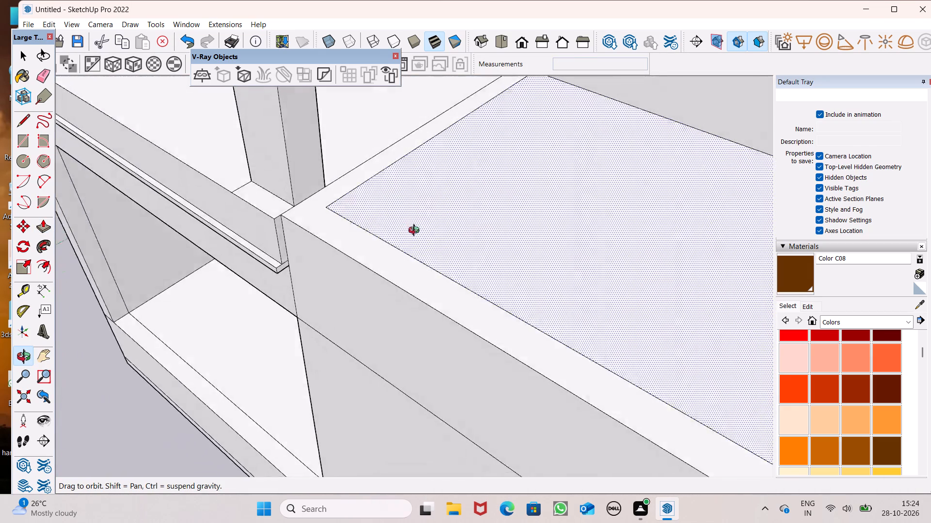
pyautogui.moveTo(416, 231); pyautogui.dragTo(494, 259, button='middle')
pyautogui.scroll(1, 375, 228)
pyautogui.moveTo(281, 229); pyautogui.dragTo(282, 237)
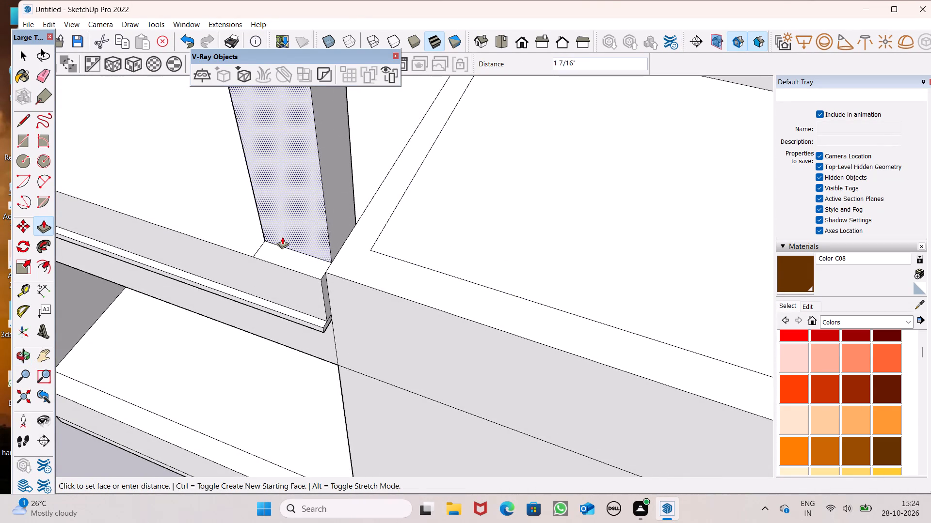
pyautogui.moveTo(282, 237); pyautogui.dragTo(275, 242)
pyautogui.click(274, 240)
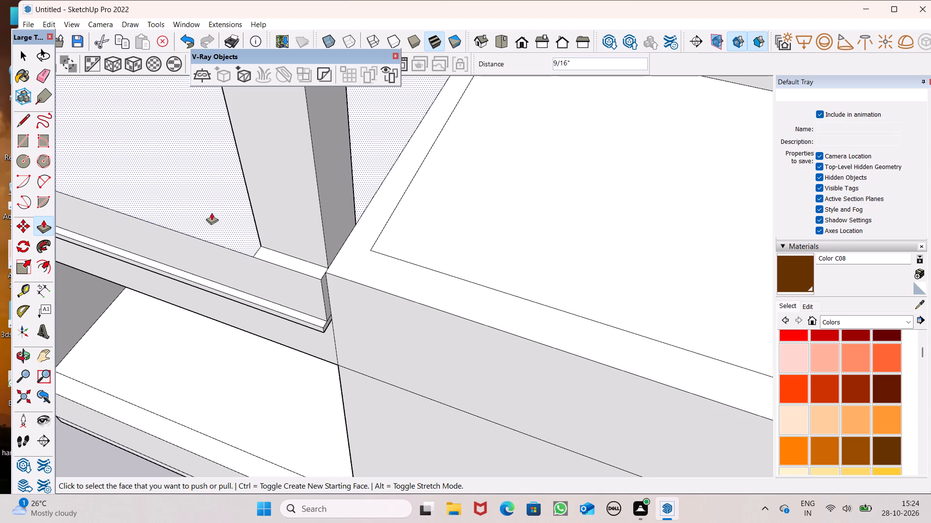
# Push/Pull the middle post's rear face backward about 2 1/2".
pyautogui.moveTo(226, 253); pyautogui.dragTo(744, 261, button='middle')
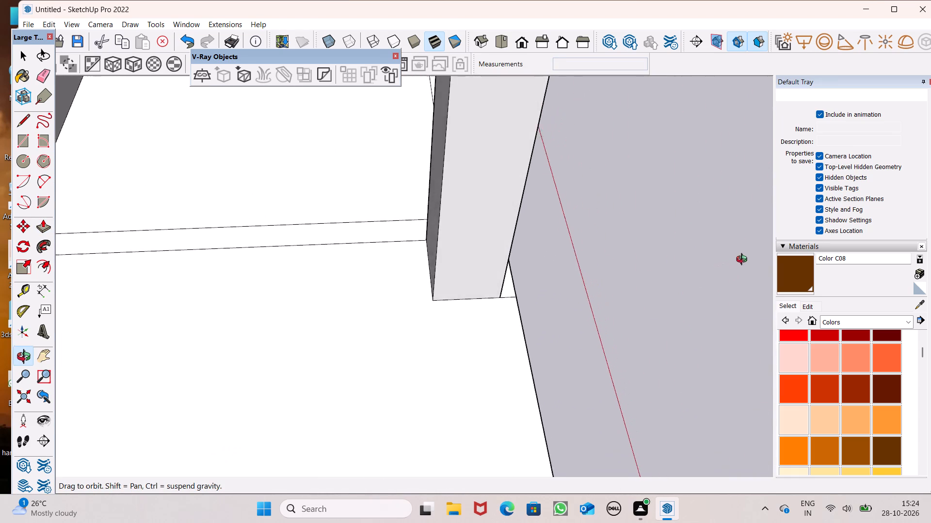
pyautogui.moveTo(744, 261); pyautogui.dragTo(731, 258, button='middle')
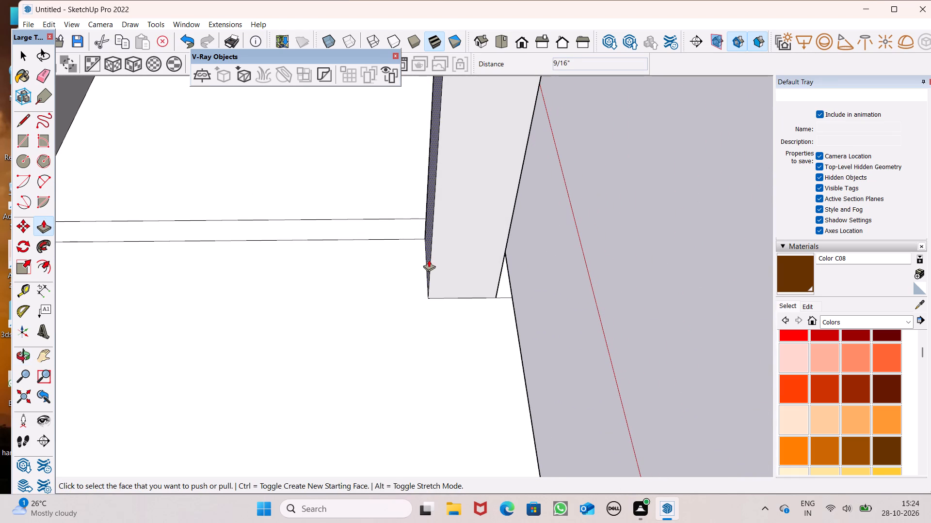
pyautogui.moveTo(429, 260); pyautogui.dragTo(416, 260)
# Examine the facade from the front and from above, checking the frame, band and middle post.
pyautogui.scroll(-2, 451, 284)
pyautogui.moveTo(474, 317); pyautogui.dragTo(422, 306, button='middle')
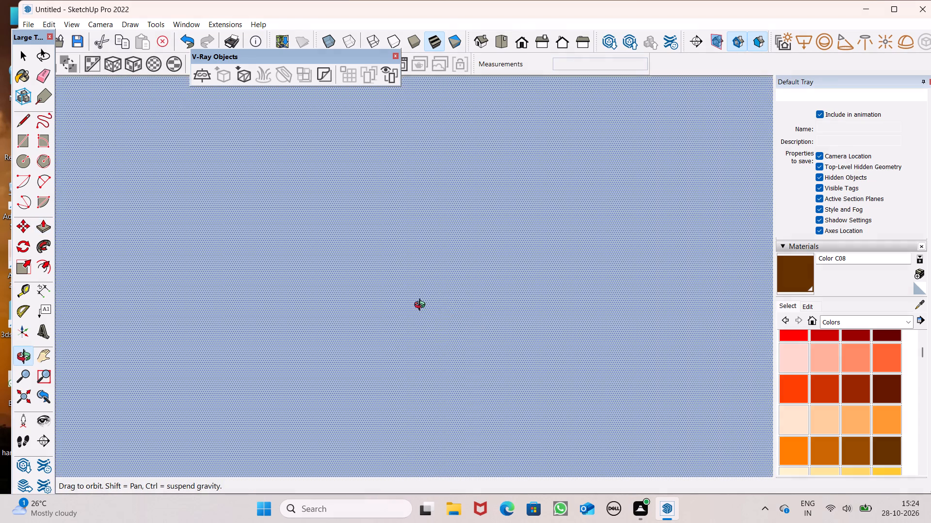
pyautogui.moveTo(422, 306); pyautogui.dragTo(439, 260, button='middle')
pyautogui.click(522, 47)
pyautogui.scroll(-13, 406, 178)
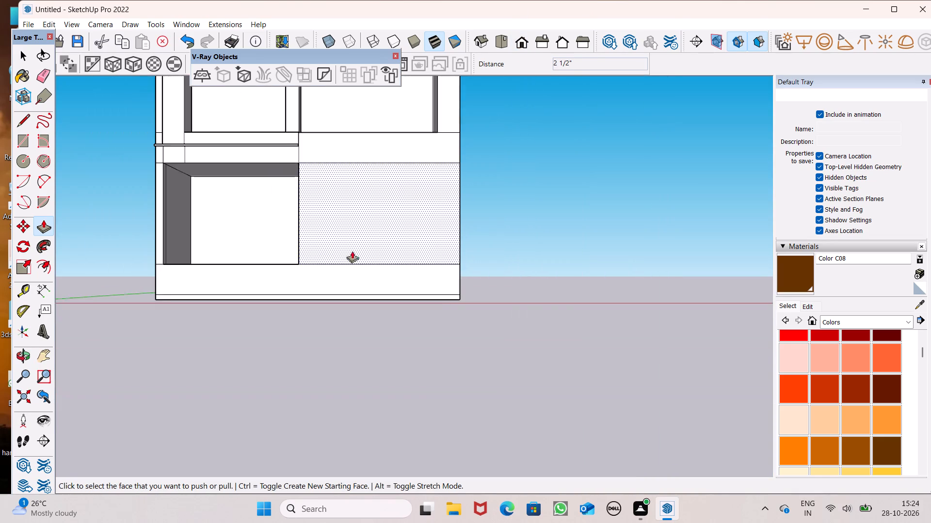
pyautogui.moveTo(352, 252); pyautogui.dragTo(328, 373, button='middle')
pyautogui.scroll(-1, 338, 230)
pyautogui.moveTo(334, 265); pyautogui.dragTo(338, 319, button='middle')
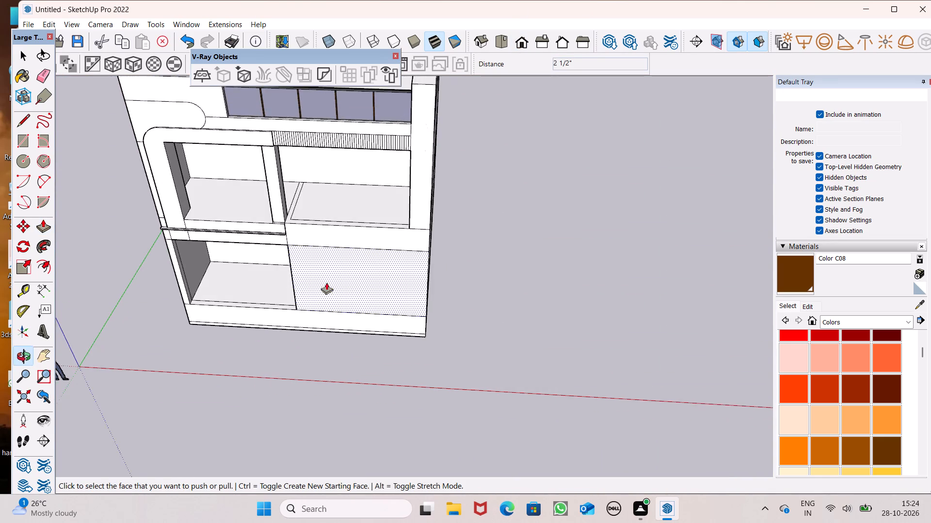
pyautogui.scroll(9, 299, 246)
pyautogui.scroll(-3, 302, 194)
pyautogui.scroll(-3, 293, 139)
pyautogui.moveTo(287, 153); pyautogui.dragTo(283, 217, button='middle')
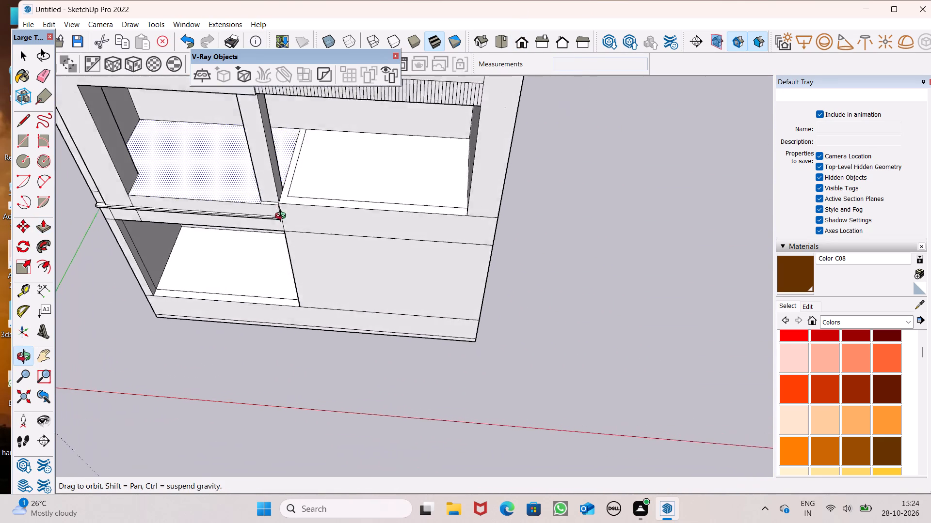
pyautogui.moveTo(283, 217); pyautogui.dragTo(280, 269, button='middle')
pyautogui.scroll(8, 252, 233)
pyautogui.scroll(-6, 318, 221)
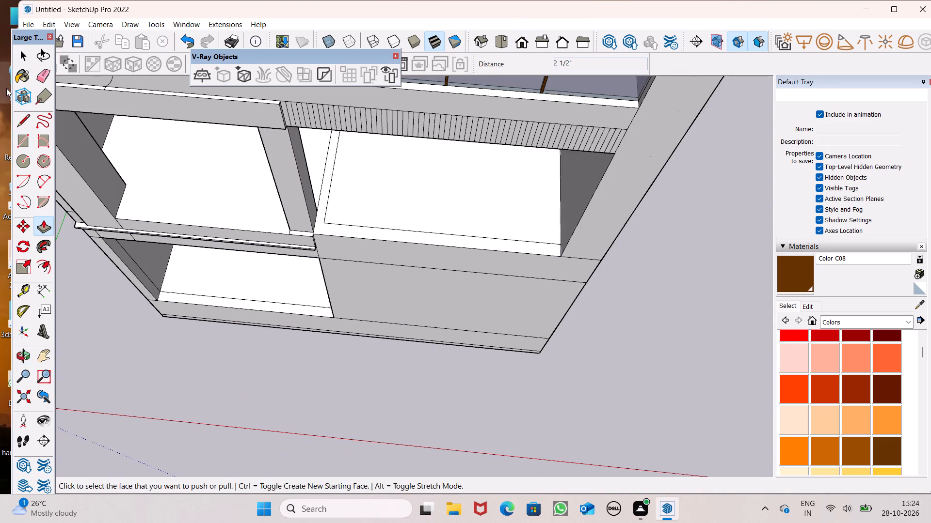
# Erase the short leftover edge on the ledge at the base of the middle post.
pyautogui.click(41, 81)
pyautogui.scroll(2, 378, 335)
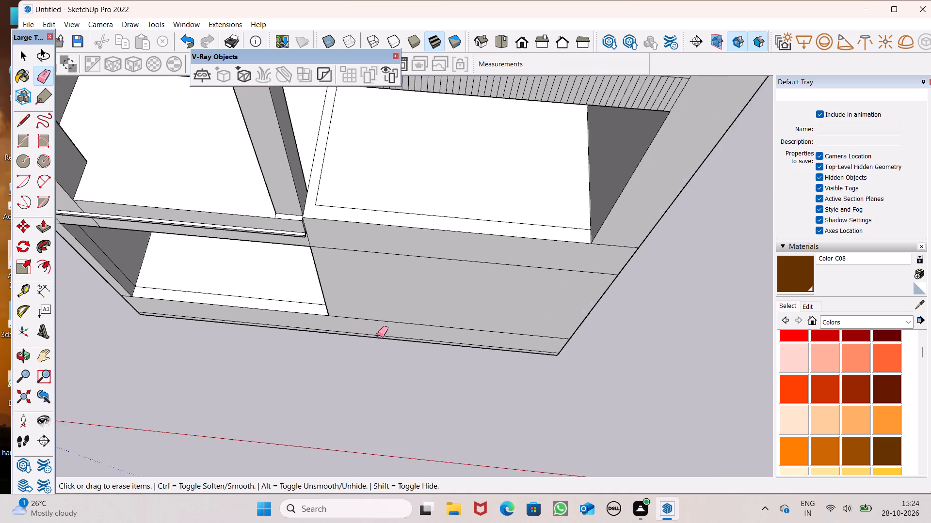
pyautogui.scroll(5, 378, 335)
pyautogui.scroll(-5, 400, 302)
pyautogui.scroll(-2, 463, 326)
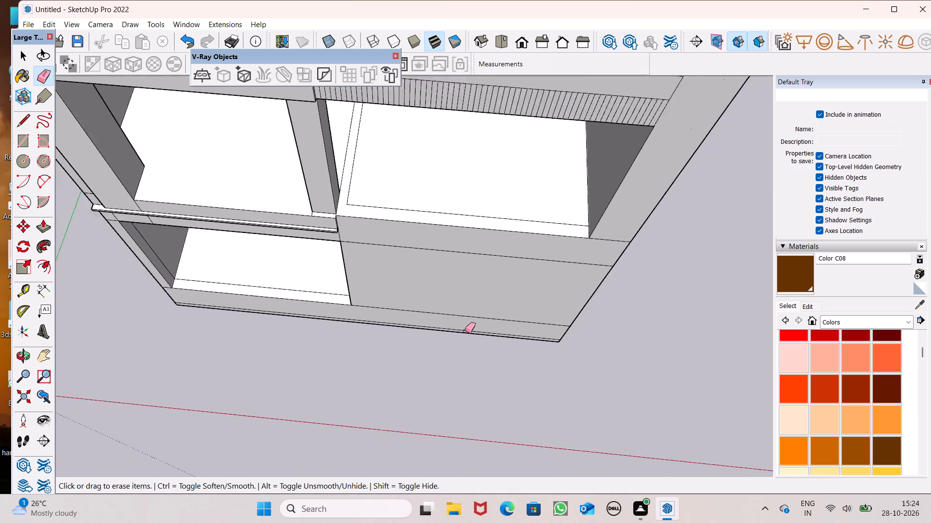
pyautogui.scroll(-5, 465, 331)
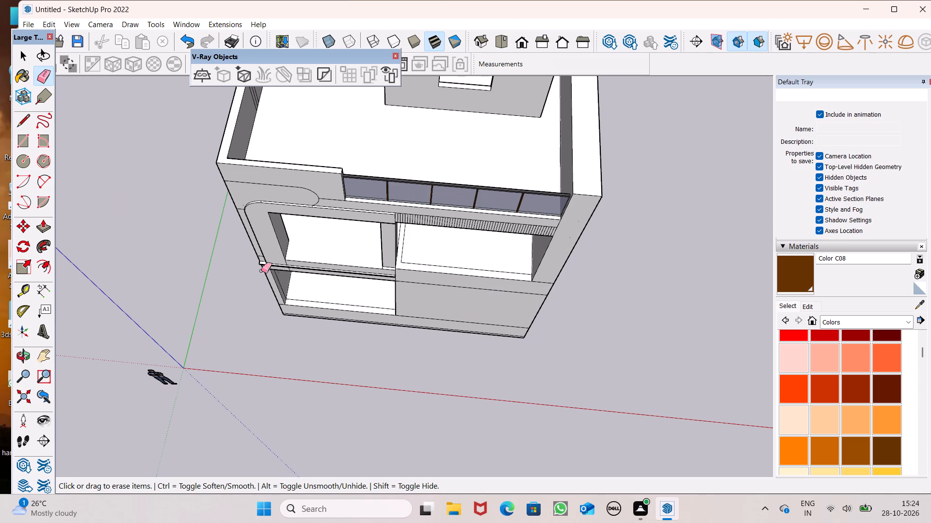
pyautogui.scroll(7, 257, 275)
pyautogui.scroll(7, 492, 281)
pyautogui.scroll(4, 432, 213)
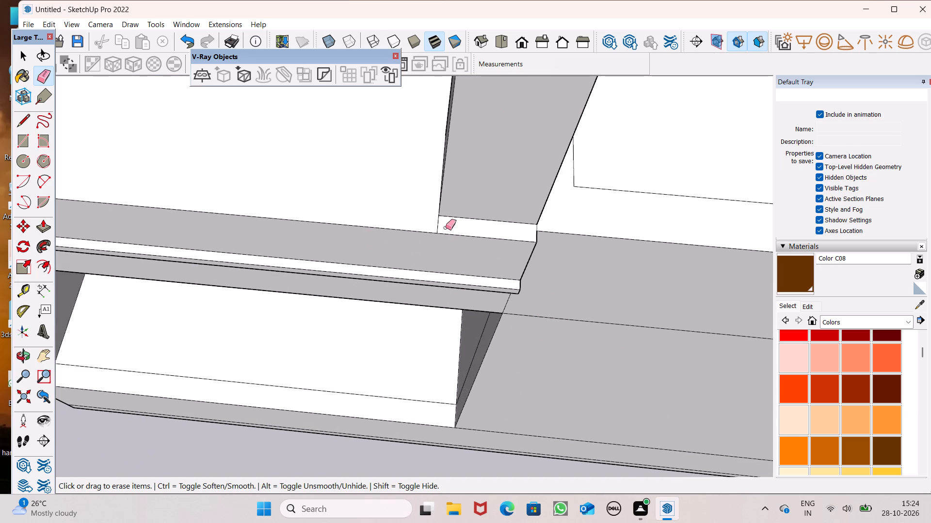
pyautogui.moveTo(441, 221); pyautogui.dragTo(421, 208)
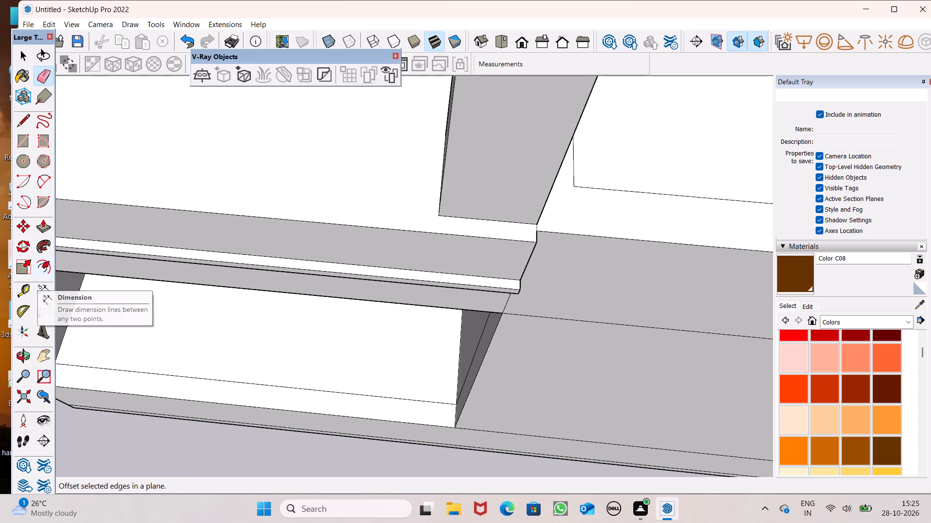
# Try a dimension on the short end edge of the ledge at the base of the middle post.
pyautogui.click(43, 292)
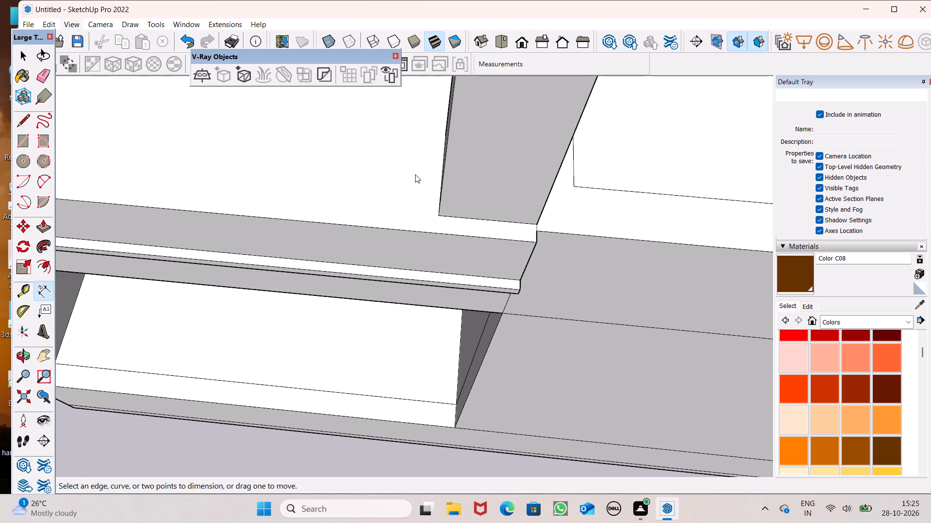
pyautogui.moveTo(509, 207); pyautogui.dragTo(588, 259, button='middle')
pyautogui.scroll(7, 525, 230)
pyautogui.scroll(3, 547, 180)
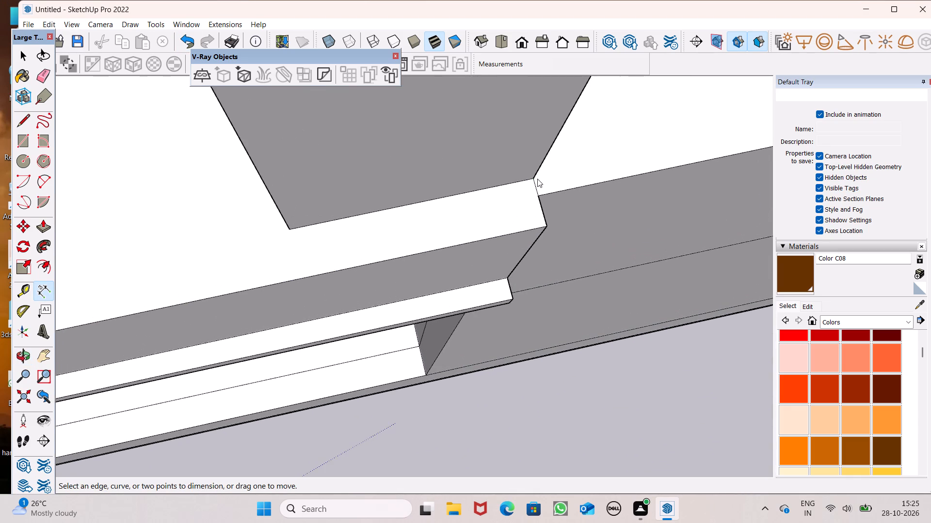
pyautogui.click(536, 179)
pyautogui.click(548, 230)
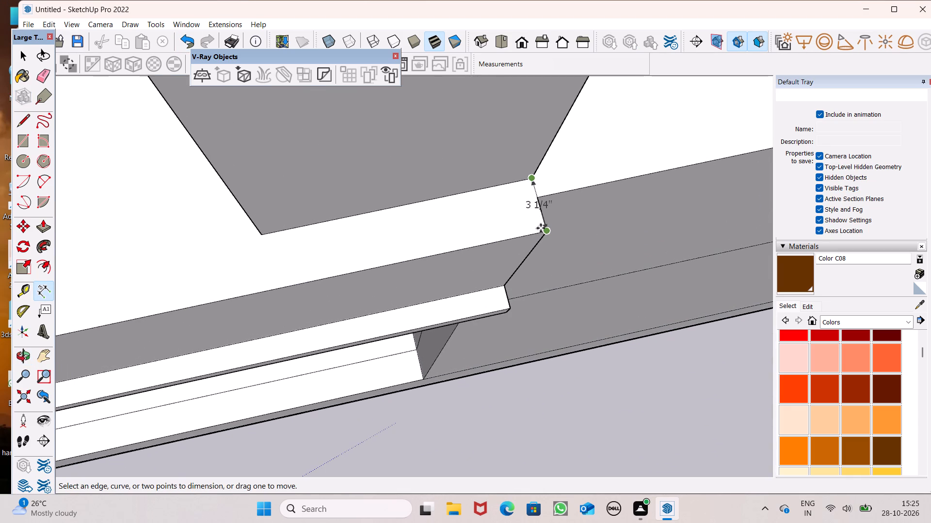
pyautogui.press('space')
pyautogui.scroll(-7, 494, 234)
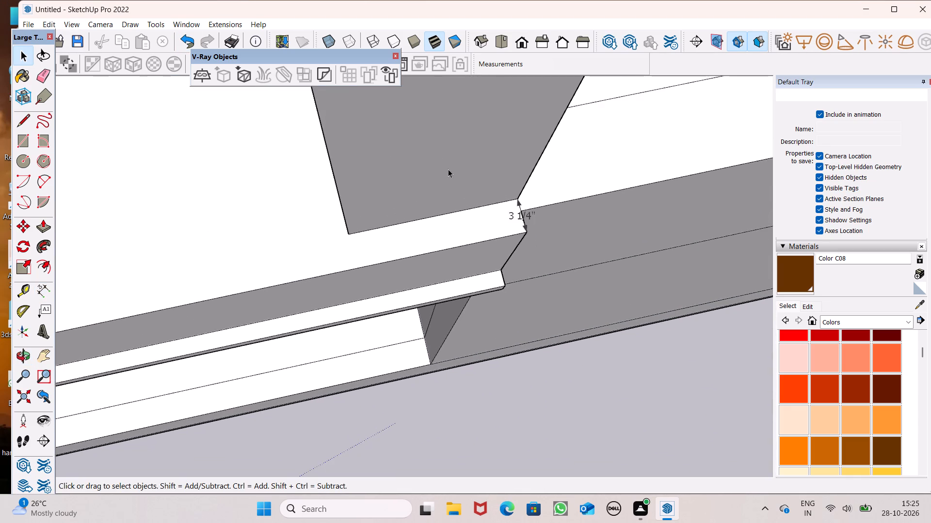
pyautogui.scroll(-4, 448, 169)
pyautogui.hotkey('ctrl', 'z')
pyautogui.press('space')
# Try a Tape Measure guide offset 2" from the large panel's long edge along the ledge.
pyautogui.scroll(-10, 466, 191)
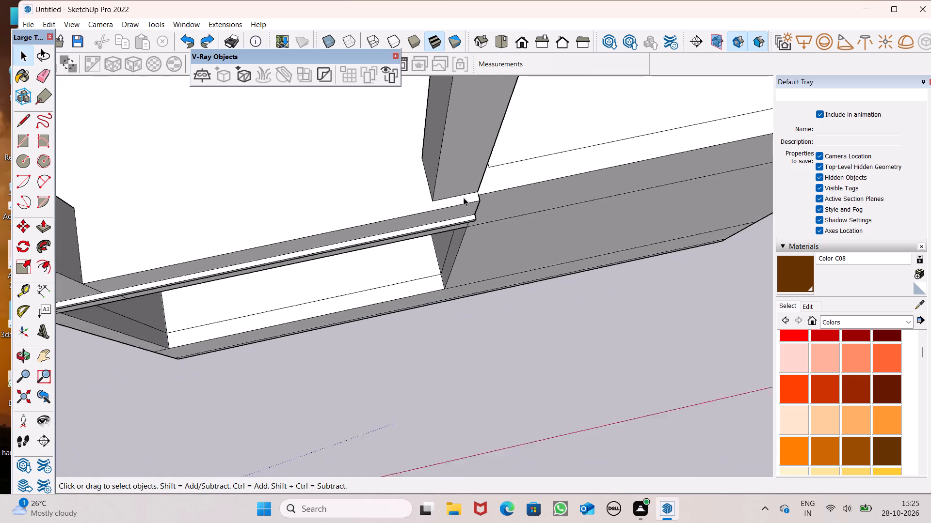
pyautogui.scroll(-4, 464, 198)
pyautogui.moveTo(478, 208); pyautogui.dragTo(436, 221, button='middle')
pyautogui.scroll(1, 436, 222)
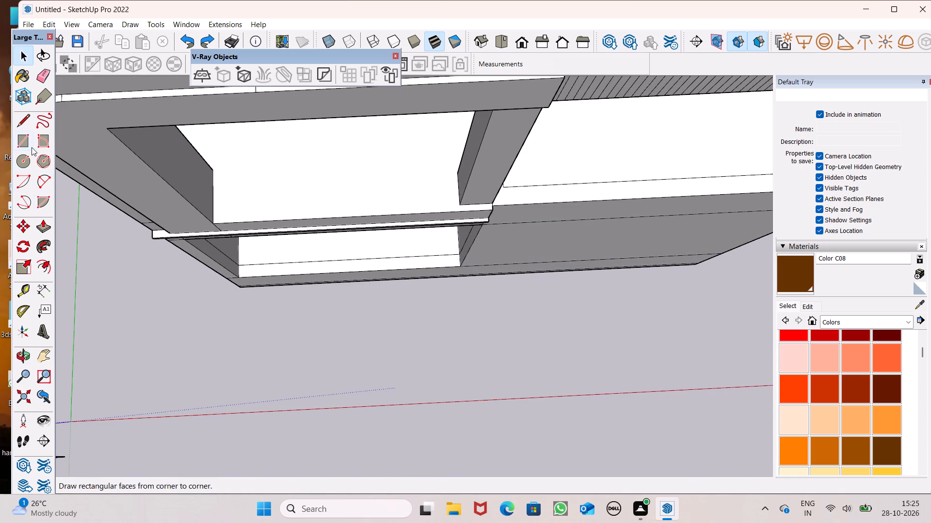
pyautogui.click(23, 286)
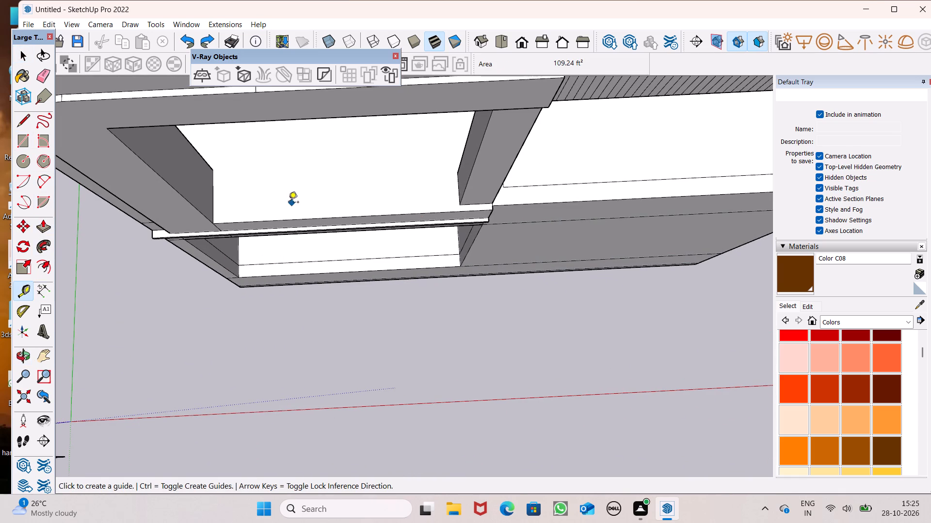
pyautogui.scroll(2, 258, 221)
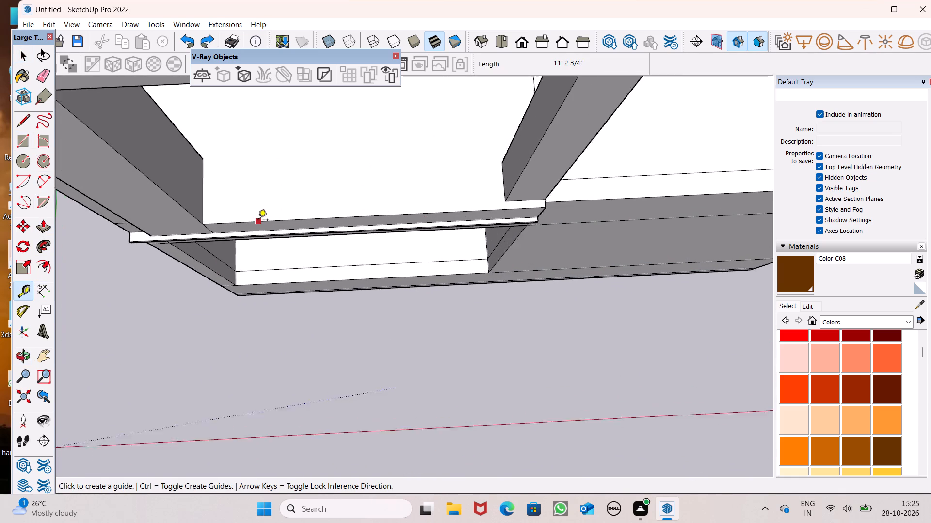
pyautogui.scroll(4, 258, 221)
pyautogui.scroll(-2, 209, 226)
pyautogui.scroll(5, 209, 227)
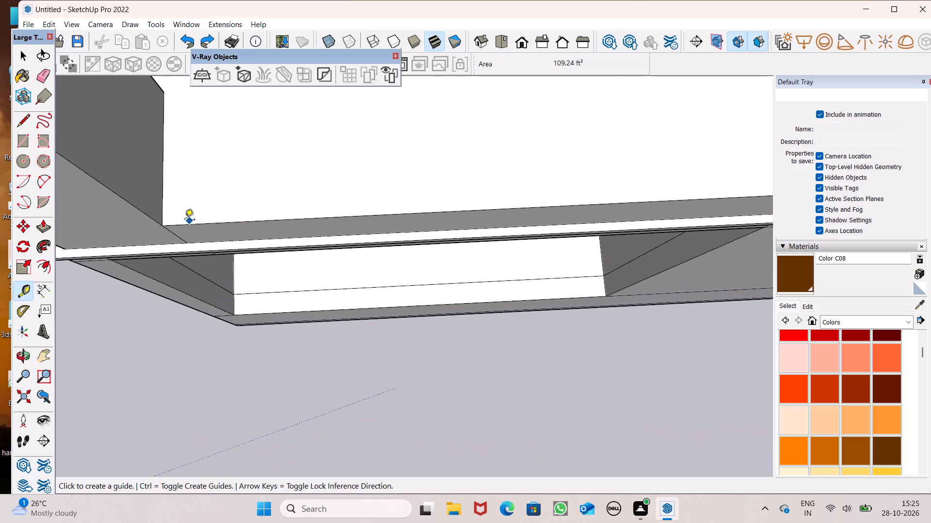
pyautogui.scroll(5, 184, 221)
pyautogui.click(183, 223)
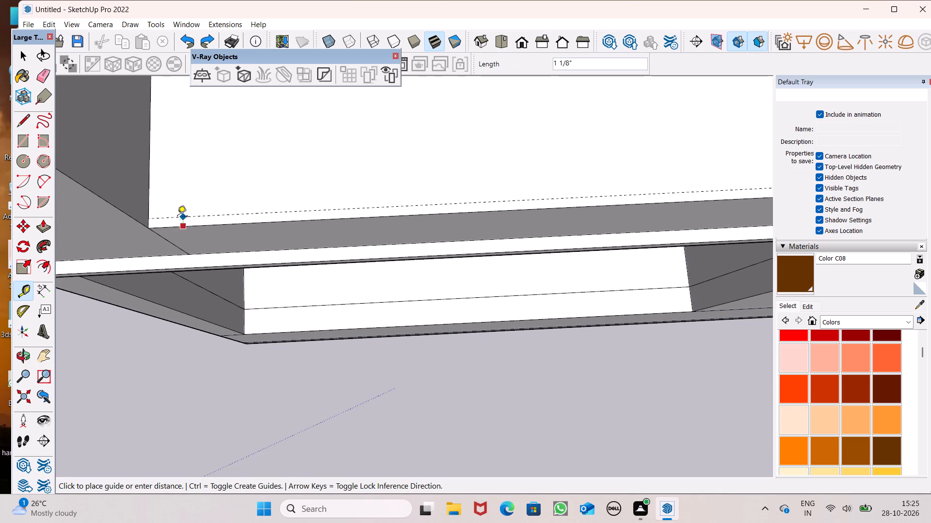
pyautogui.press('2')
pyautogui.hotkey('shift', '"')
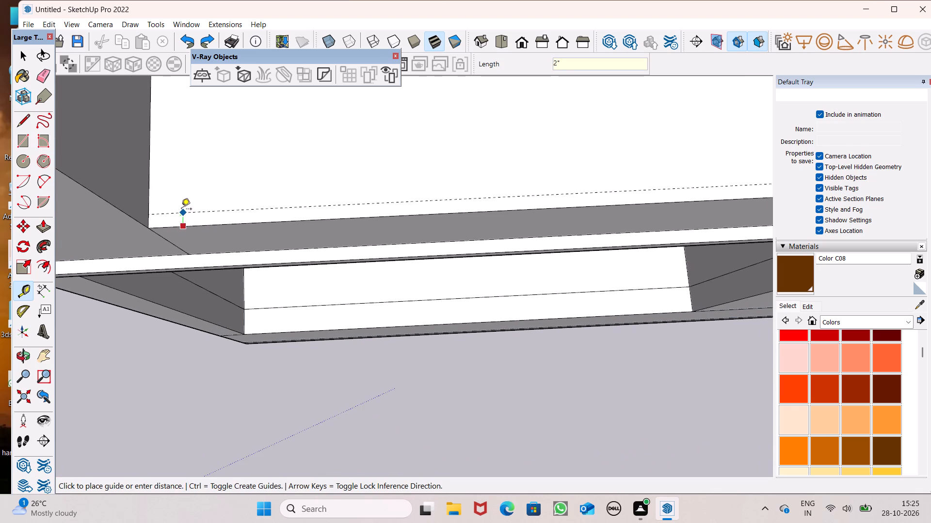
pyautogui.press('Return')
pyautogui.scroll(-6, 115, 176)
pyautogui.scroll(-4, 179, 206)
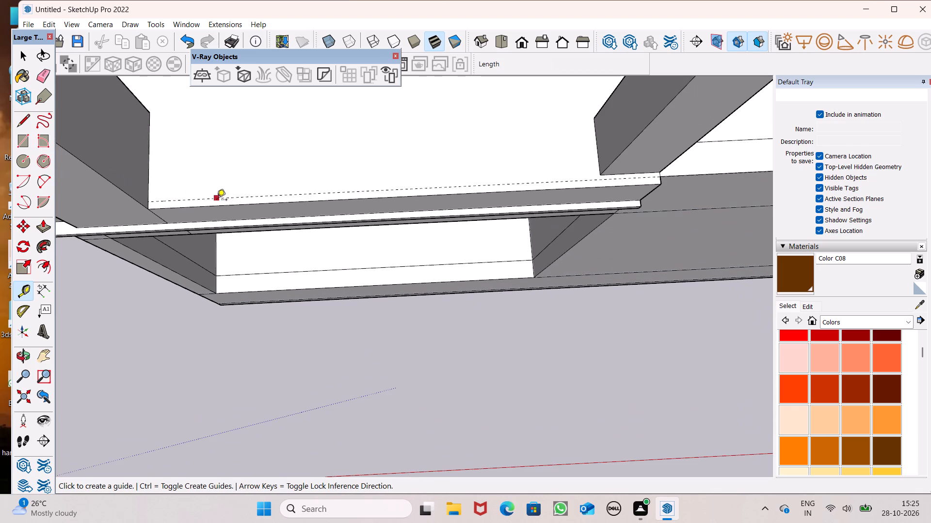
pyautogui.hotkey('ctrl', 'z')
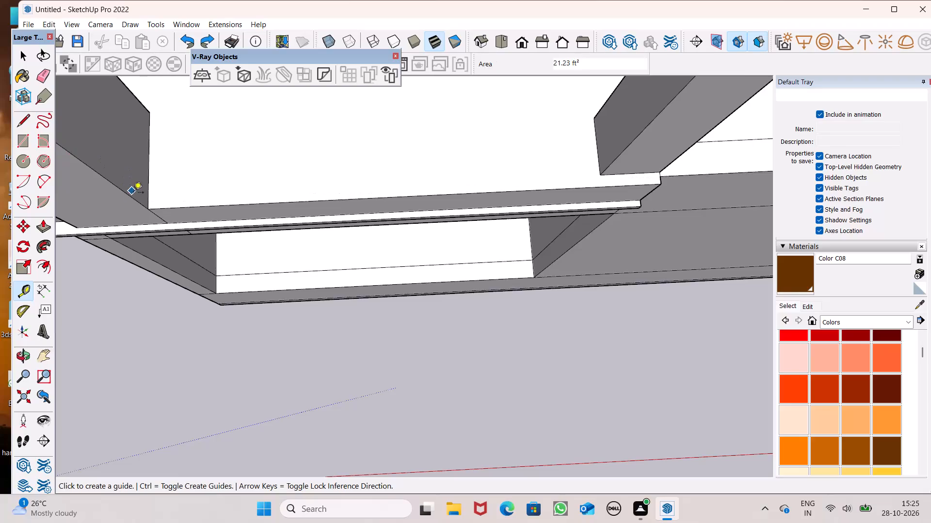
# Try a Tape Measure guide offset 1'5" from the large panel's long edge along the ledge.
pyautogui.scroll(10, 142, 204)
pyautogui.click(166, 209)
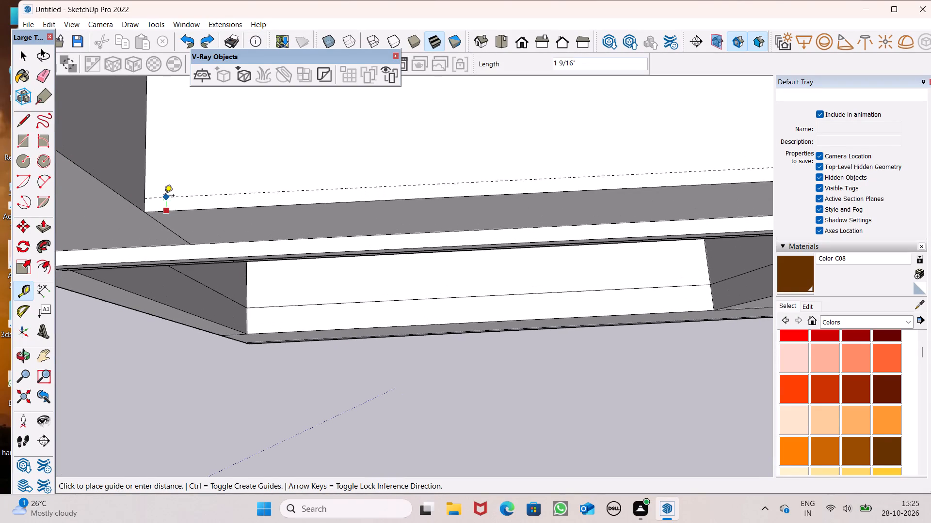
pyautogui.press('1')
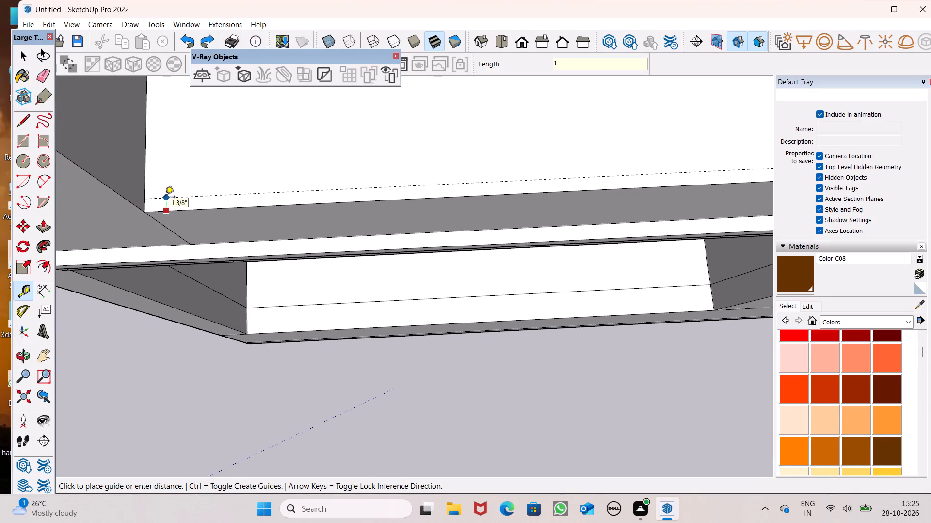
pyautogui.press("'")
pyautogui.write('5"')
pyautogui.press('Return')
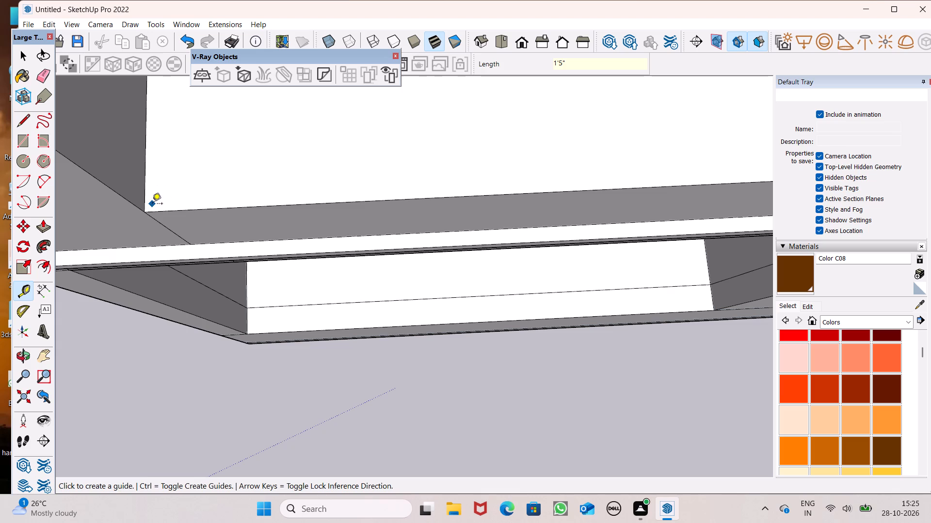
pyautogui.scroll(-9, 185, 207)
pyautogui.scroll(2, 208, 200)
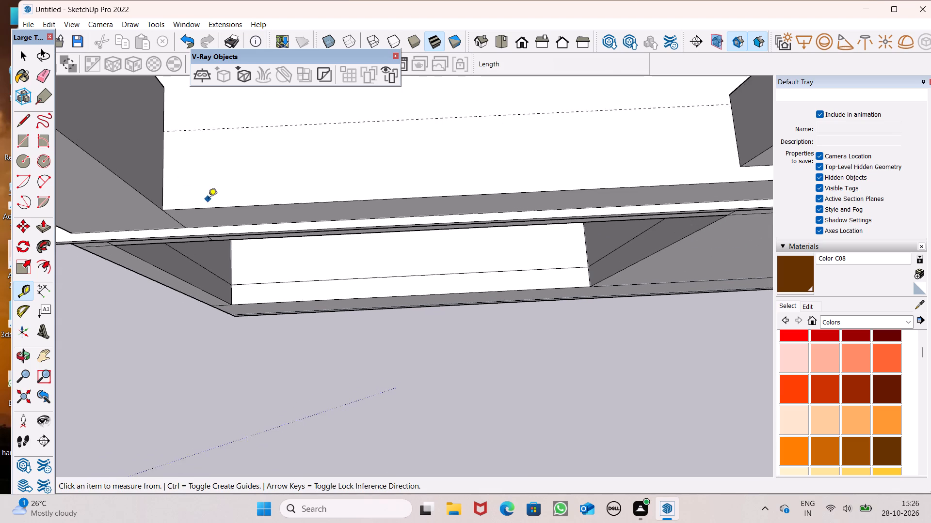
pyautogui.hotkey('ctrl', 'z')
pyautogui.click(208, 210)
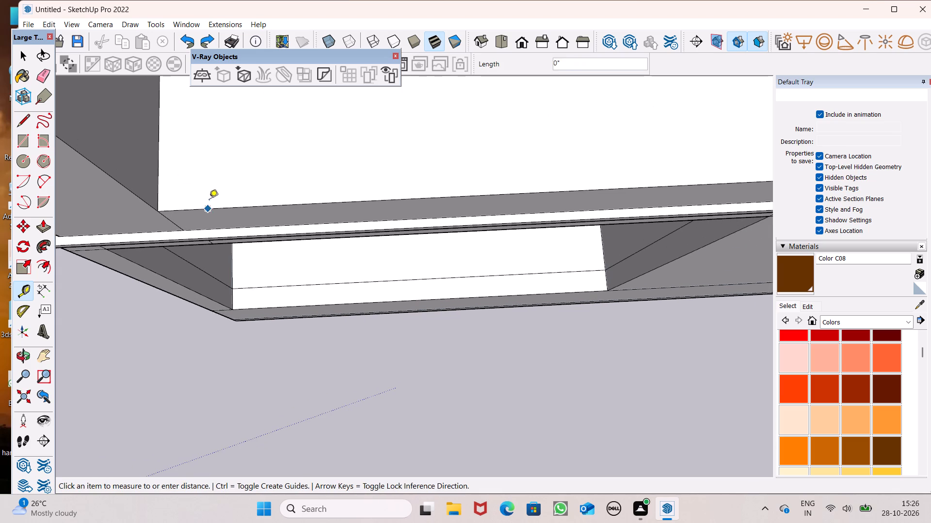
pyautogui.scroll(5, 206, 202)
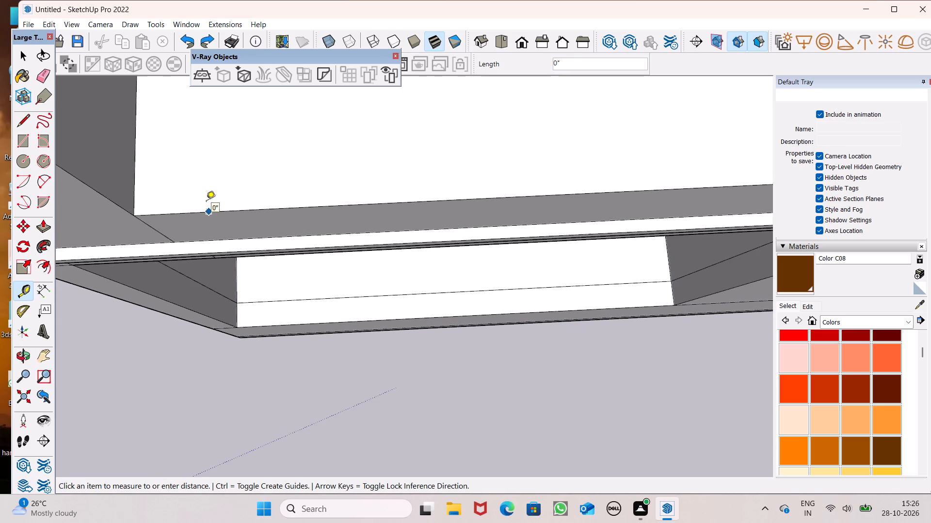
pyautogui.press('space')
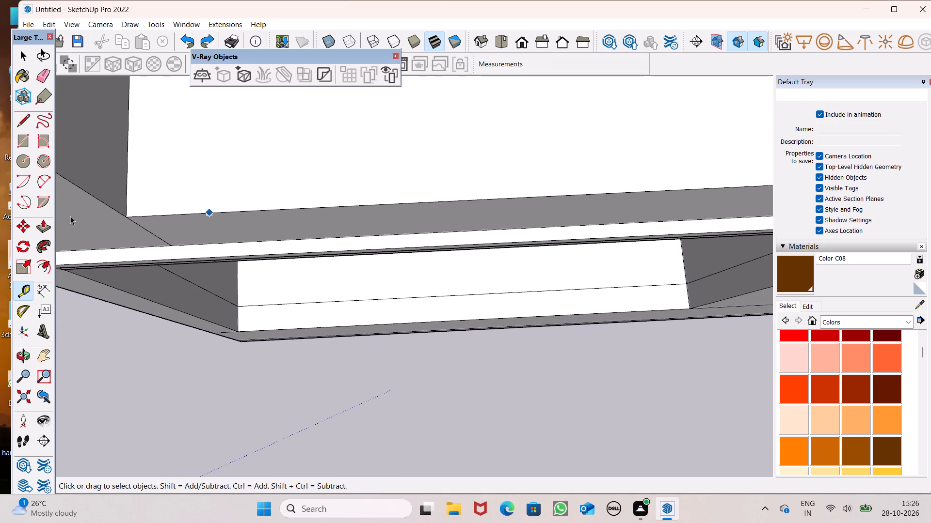
# Place a Tape Measure guide offset 1" inward from the large panel's long edge along the ledge.
pyautogui.click(26, 286)
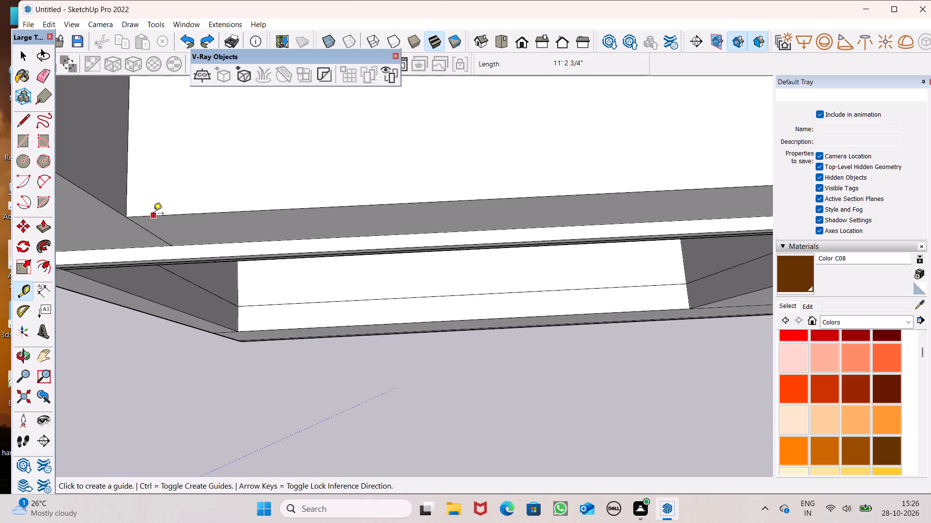
pyautogui.click(153, 214)
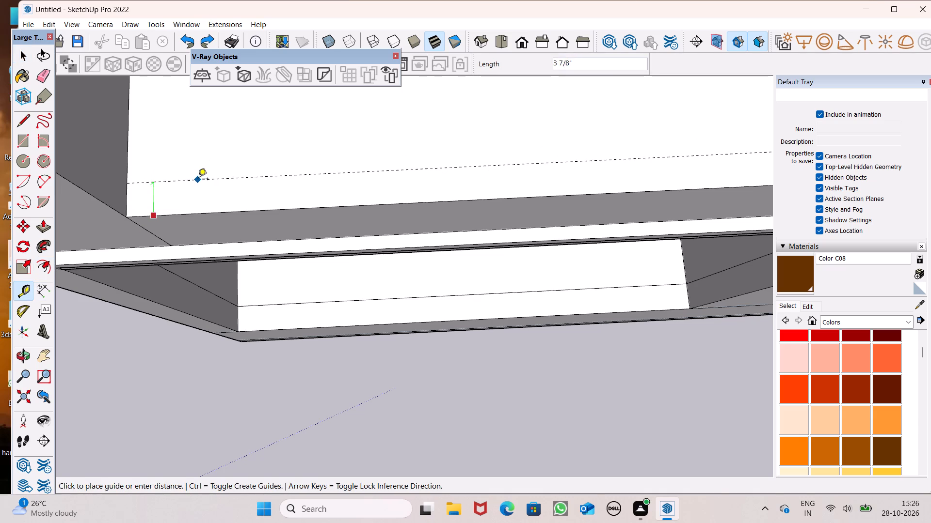
pyautogui.press('2')
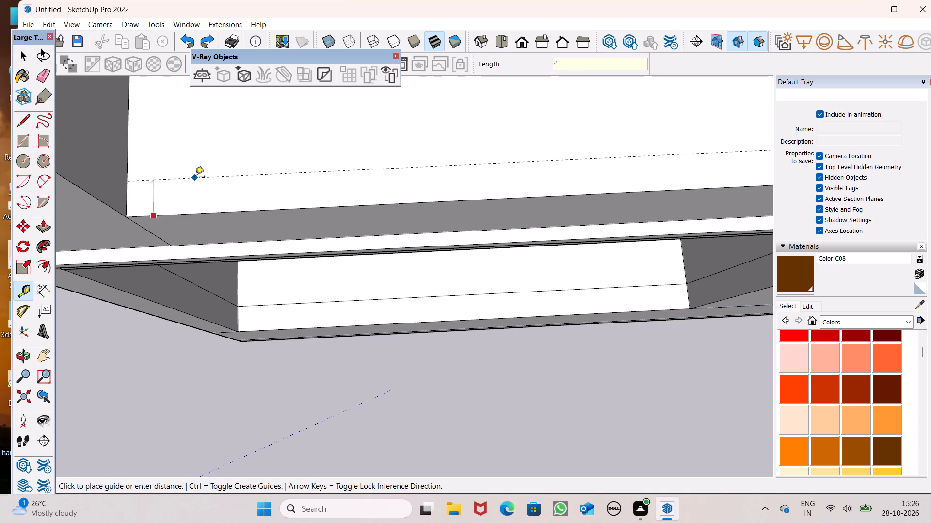
pyautogui.press('BackSpace')
pyautogui.write('1"')
pyautogui.press('Return')
pyautogui.press('space')
# Place a Tape Measure guide offset 1" inward from the short end edge beside the middle post's base.
pyautogui.scroll(-11, 99, 211)
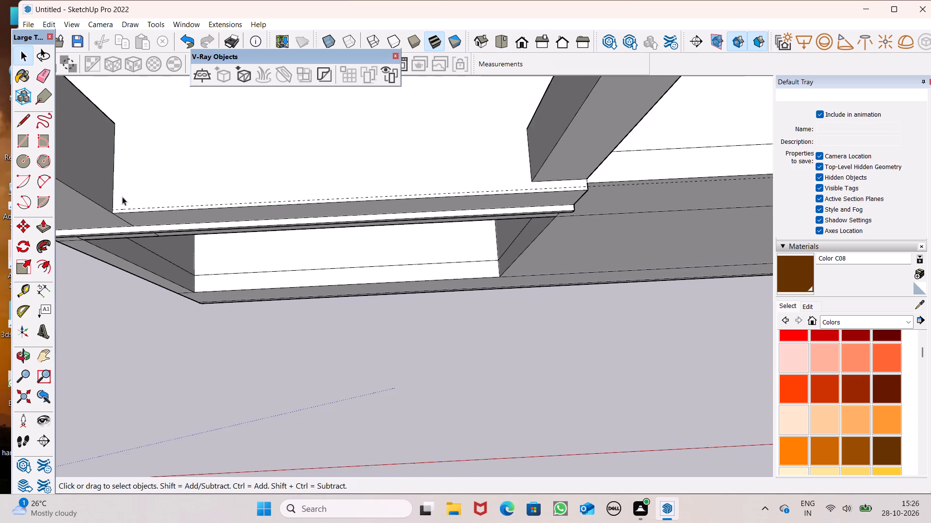
pyautogui.scroll(1, 105, 163)
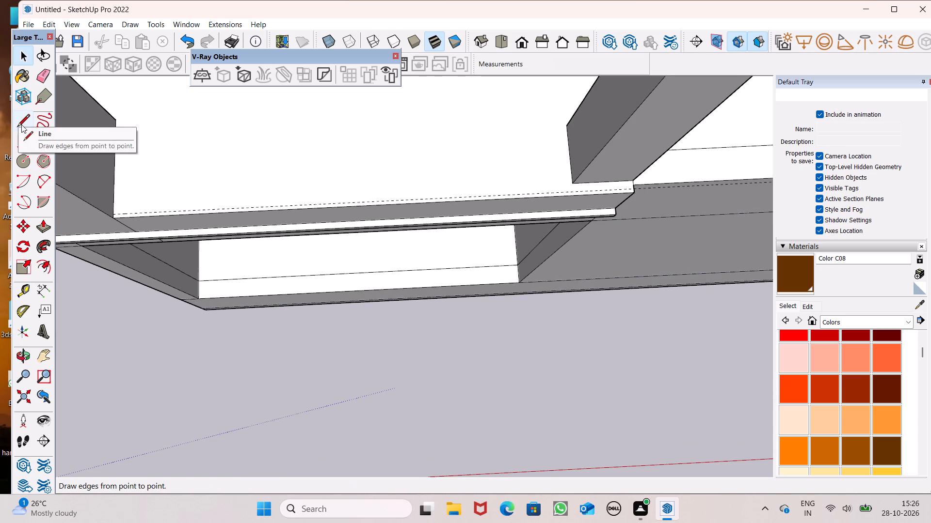
pyautogui.click(26, 292)
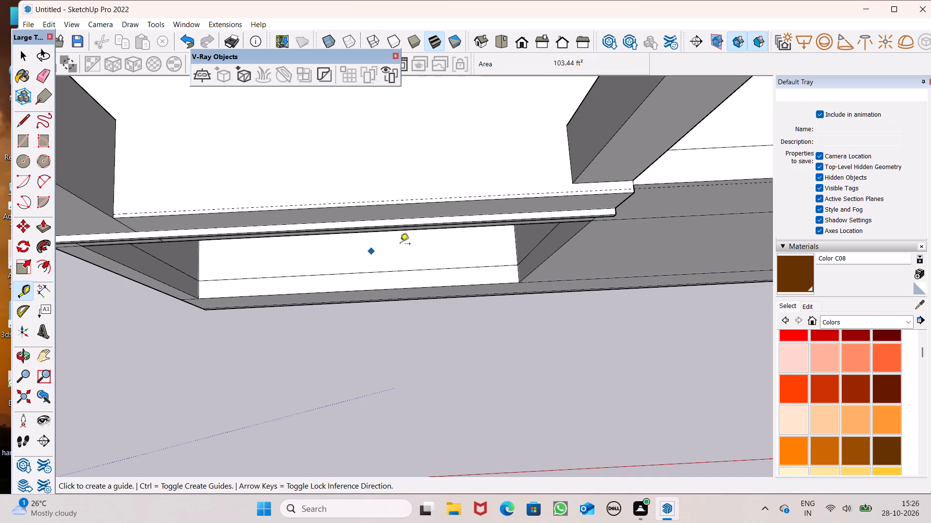
pyautogui.scroll(6, 800, 156)
pyautogui.scroll(10, 579, 217)
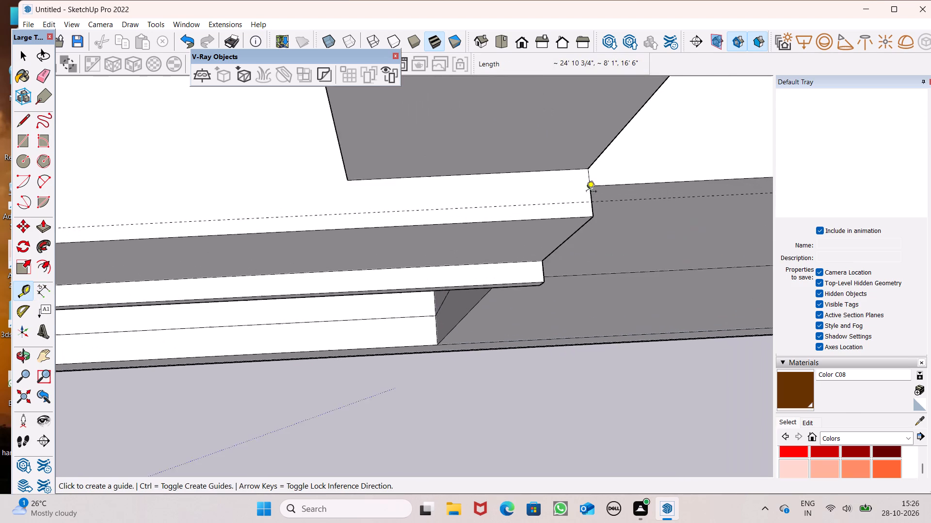
pyautogui.scroll(5, 586, 192)
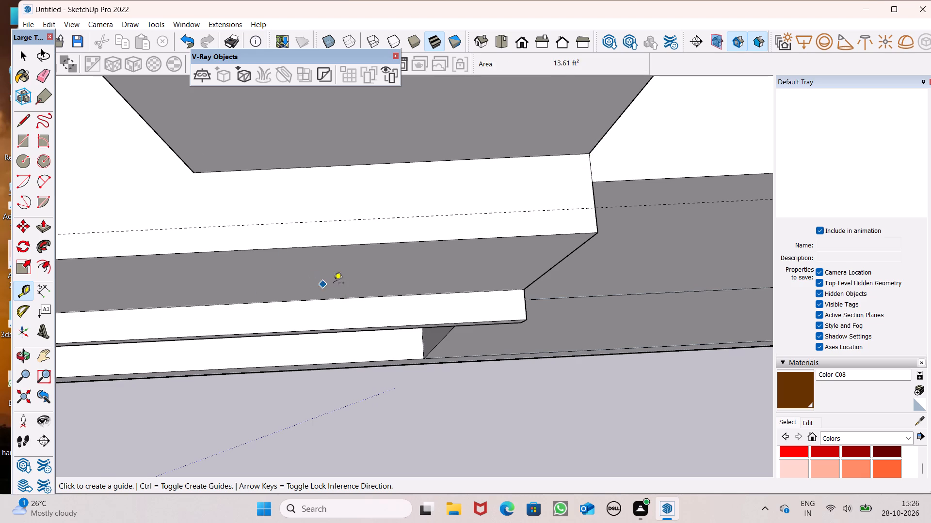
pyautogui.click(591, 173)
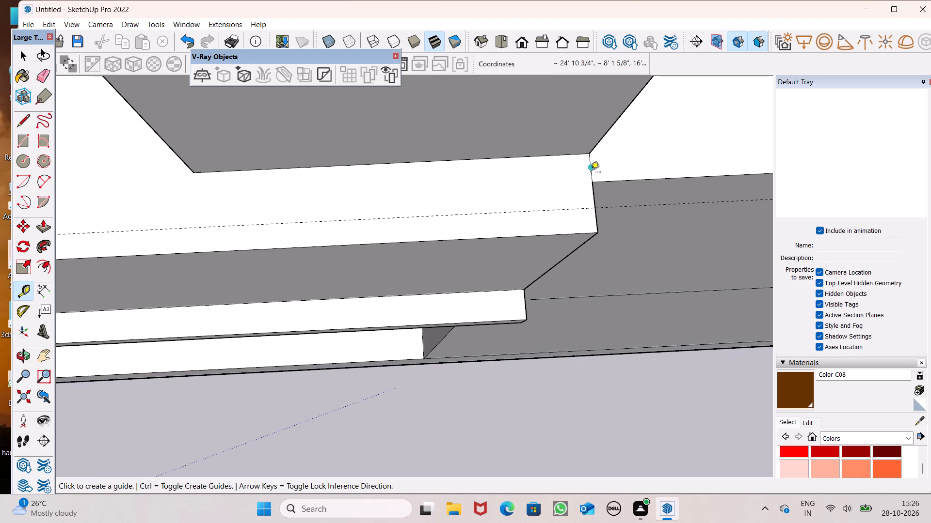
pyautogui.press('1')
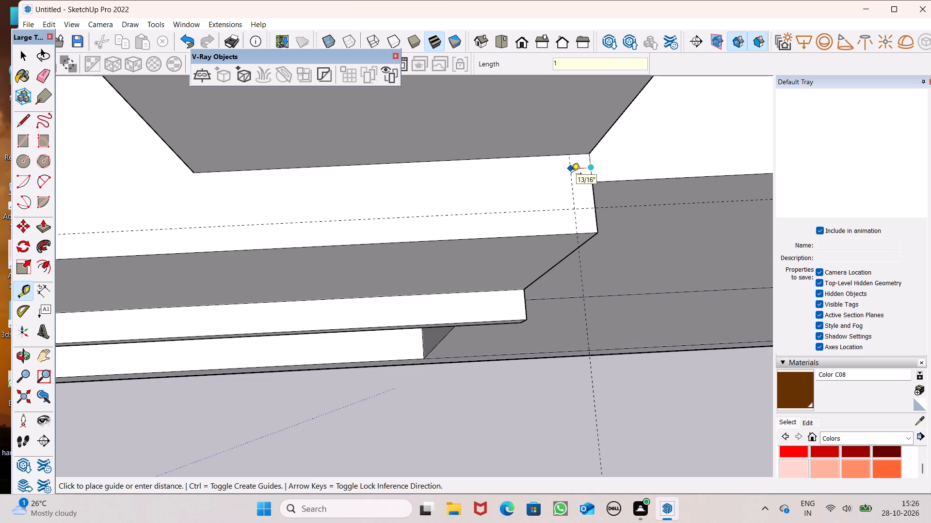
pyautogui.hotkey('shift', '"')
pyautogui.press('Return')
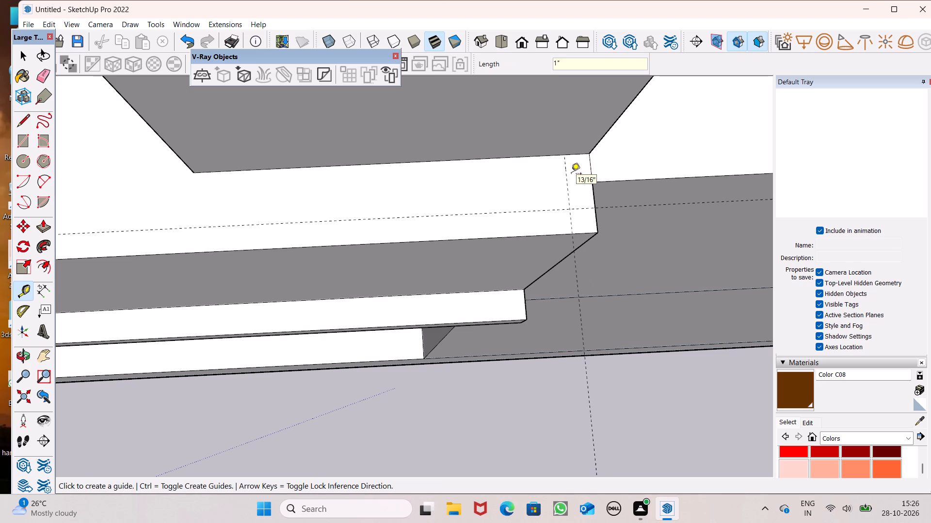
pyautogui.scroll(-6, 509, 201)
pyautogui.scroll(-6, 555, 195)
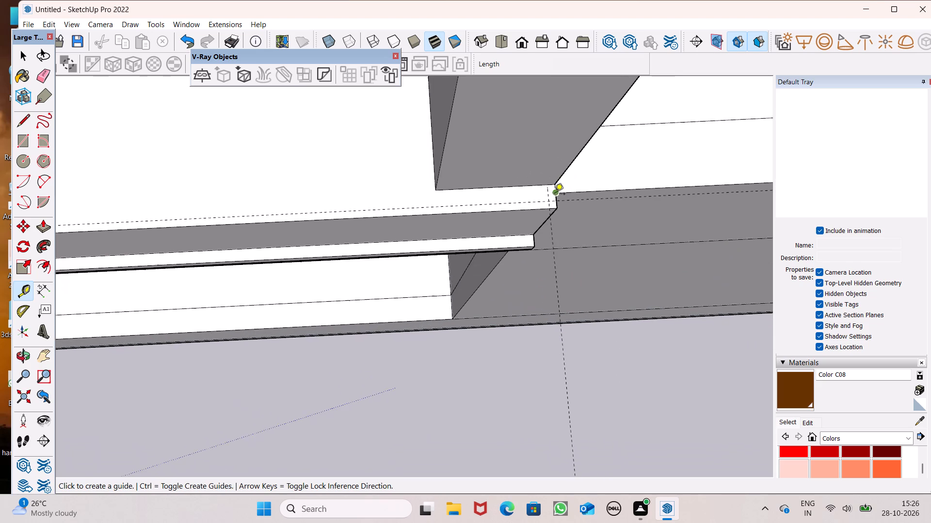
pyautogui.scroll(-1, 555, 195)
pyautogui.scroll(-6, 450, 195)
pyautogui.scroll(-6, 341, 217)
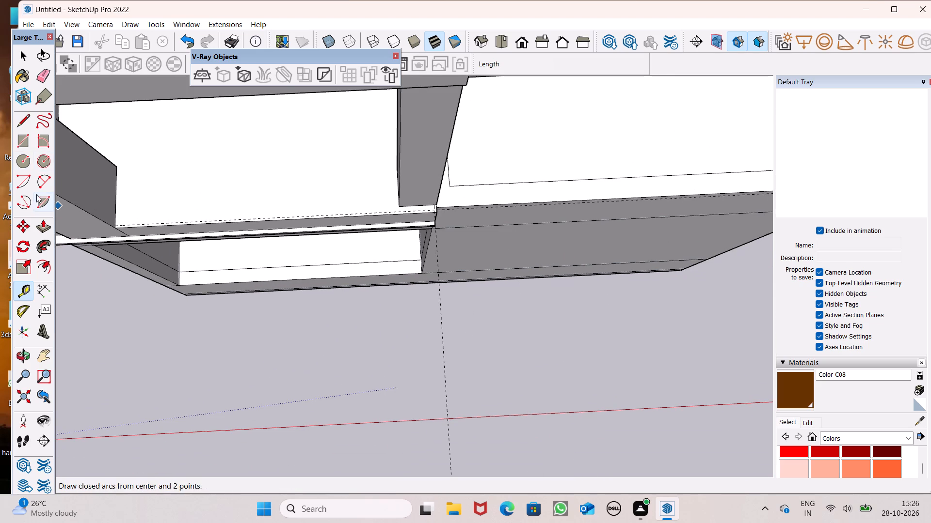
# Draw a line about 11' long over the long ledge guide, from the panel's far inner corner towards the guide crossing at the middle post's base.
pyautogui.click(24, 123)
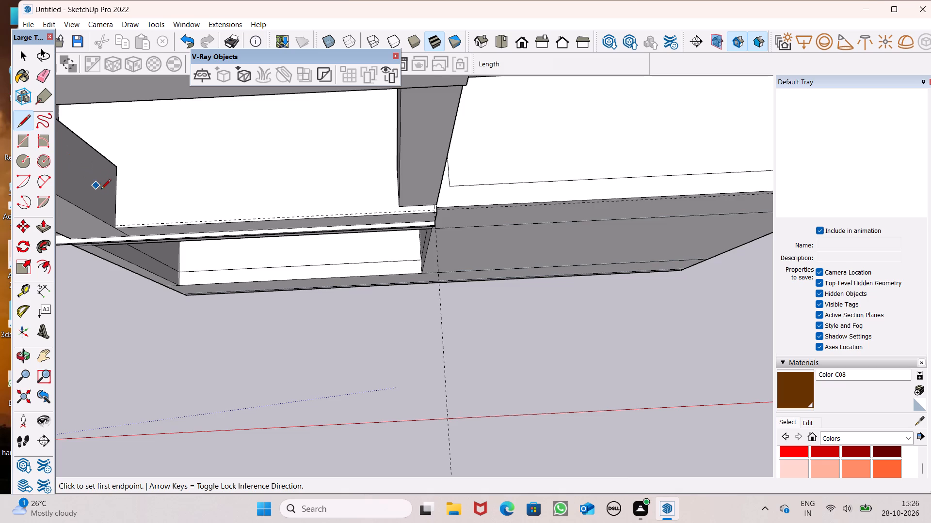
pyautogui.scroll(5, 102, 190)
pyautogui.scroll(6, 129, 244)
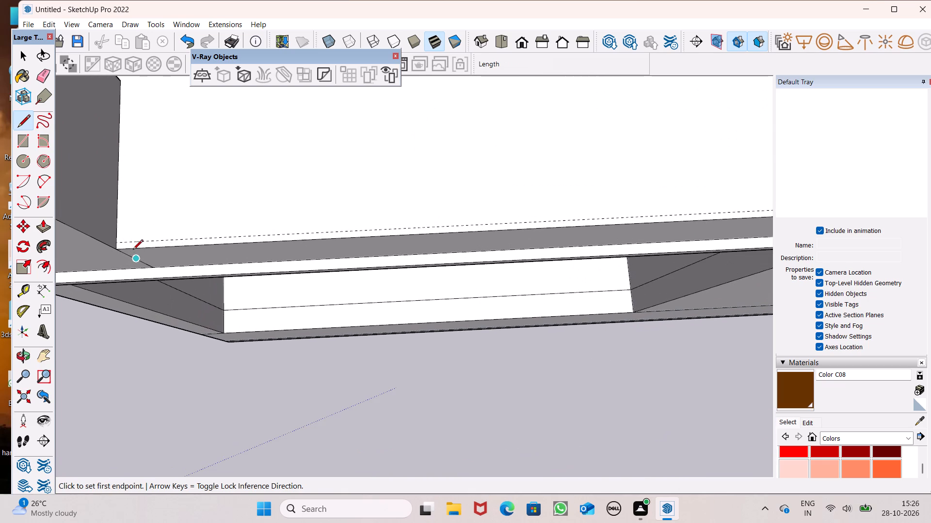
pyautogui.scroll(9, 128, 263)
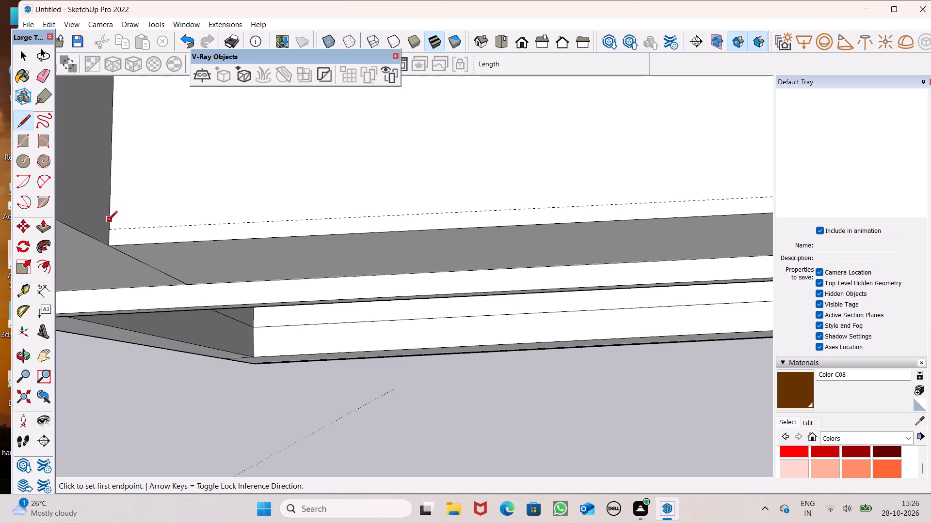
pyautogui.click(107, 228)
pyautogui.scroll(-7, 175, 200)
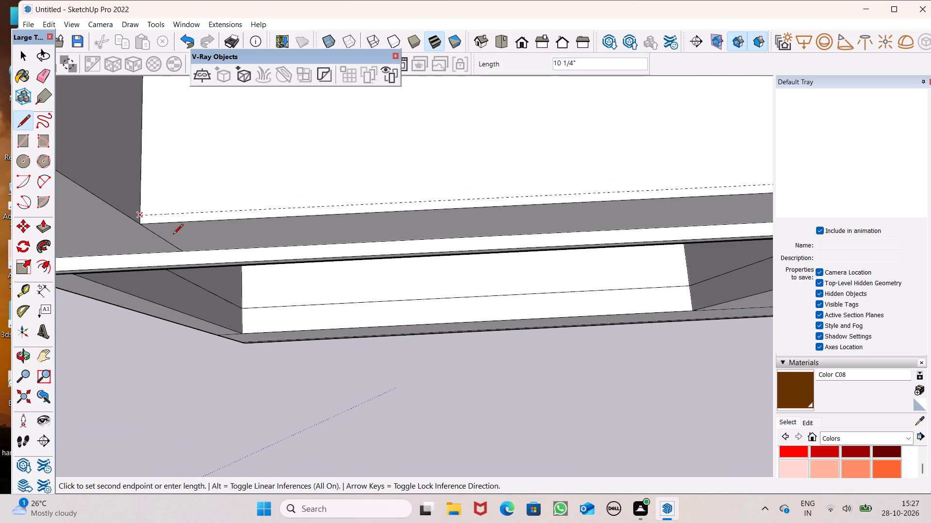
pyautogui.scroll(-6, 148, 246)
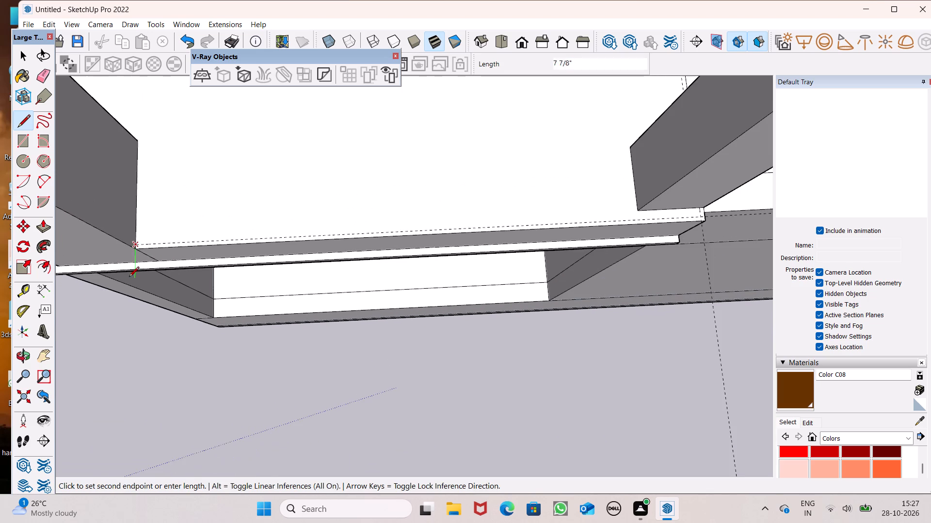
pyautogui.scroll(-1, 162, 233)
pyautogui.scroll(6, 753, 203)
pyautogui.scroll(2, 599, 232)
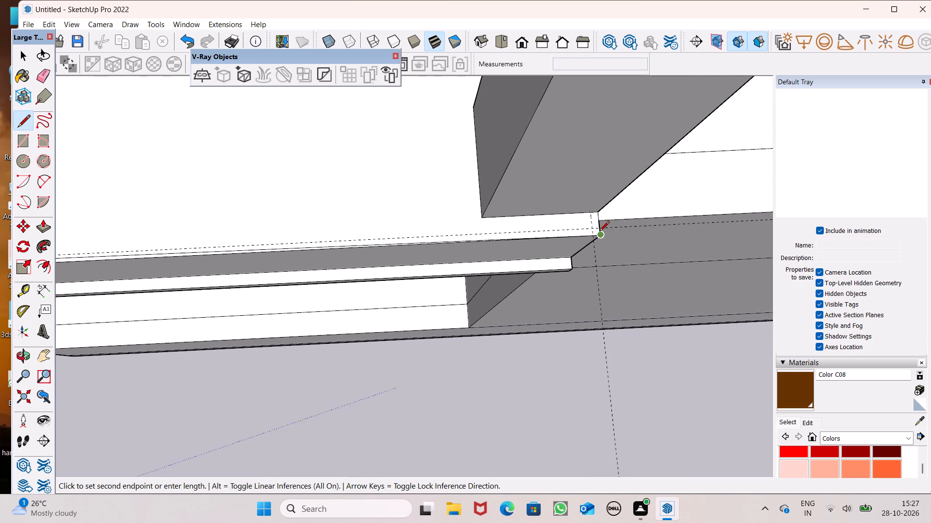
pyautogui.scroll(1, 599, 232)
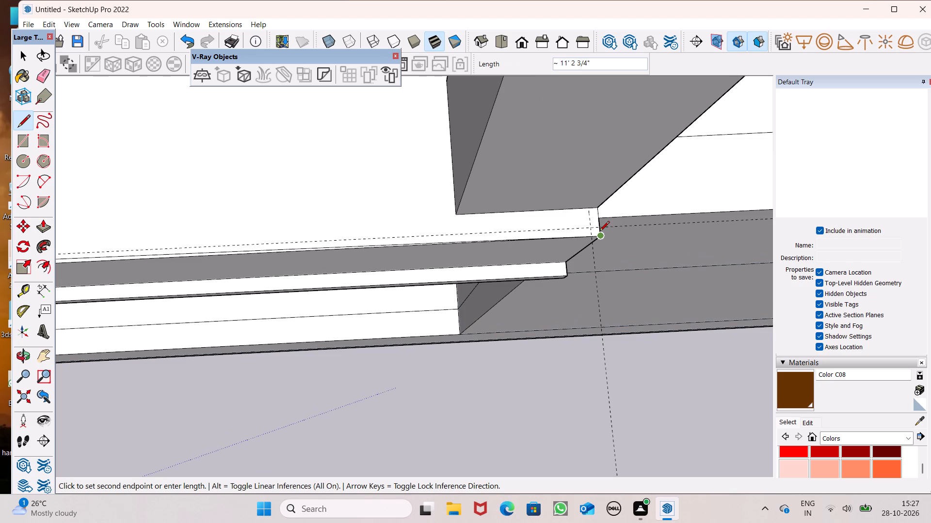
pyautogui.scroll(5, 589, 226)
pyautogui.click(588, 225)
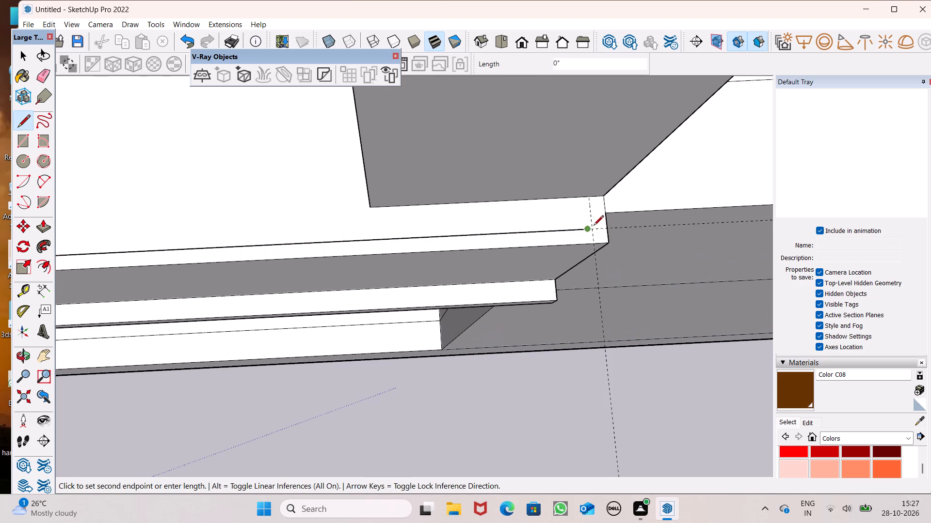
# Extend the line to the guides' intersection, and continue it along the short guide up to the edge of the middle post's base.
pyautogui.scroll(10, 600, 229)
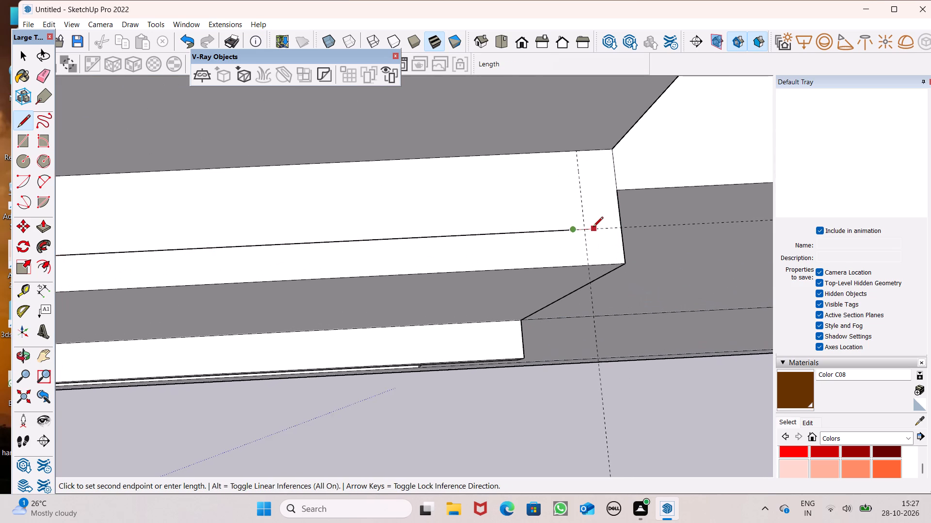
pyautogui.scroll(5, 592, 227)
pyautogui.click(578, 231)
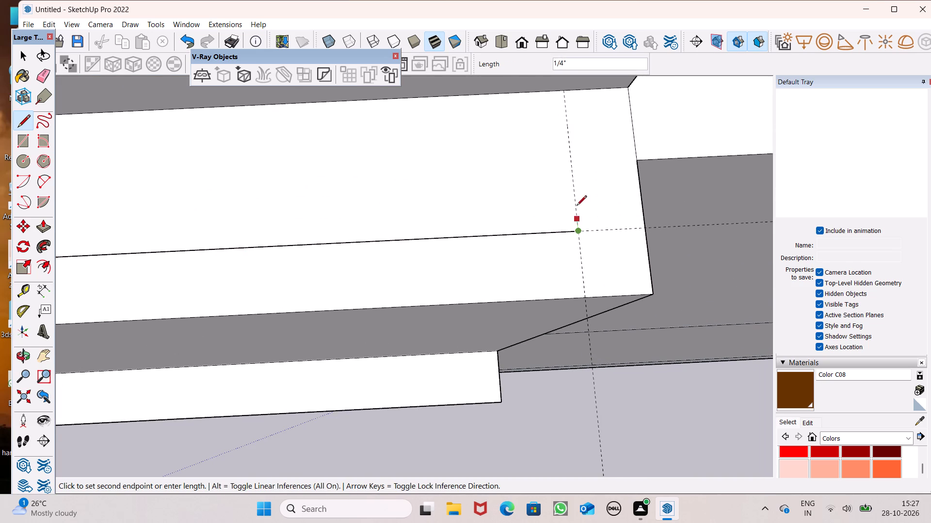
pyautogui.click(562, 93)
pyautogui.scroll(-7, 595, 206)
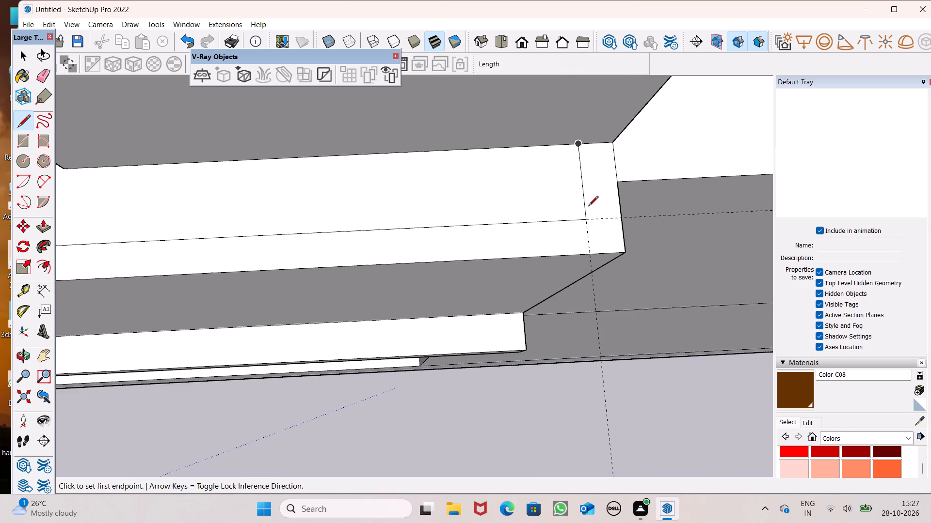
# Erase the two construction guides running along the ledge and past the middle post's base.
pyautogui.click(45, 73)
pyautogui.scroll(-4, 284, 122)
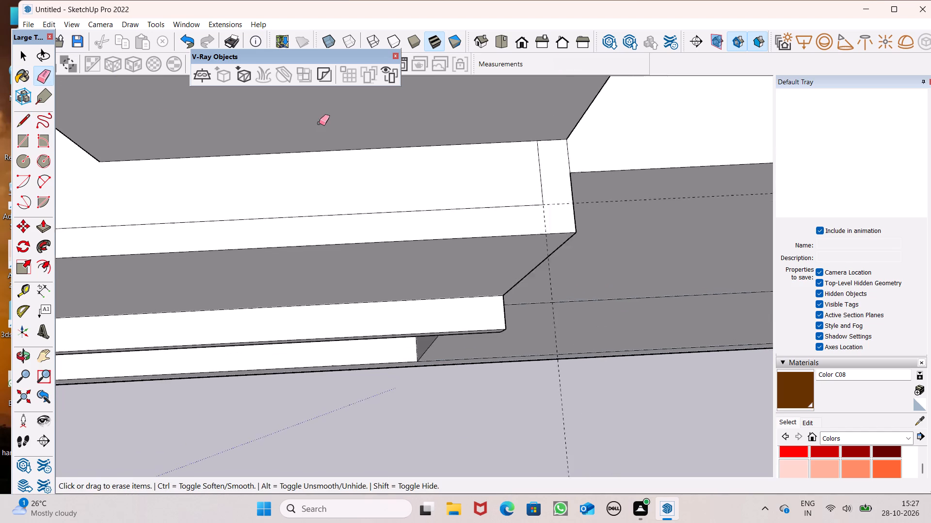
pyautogui.scroll(-2, 319, 123)
pyautogui.scroll(-5, 363, 180)
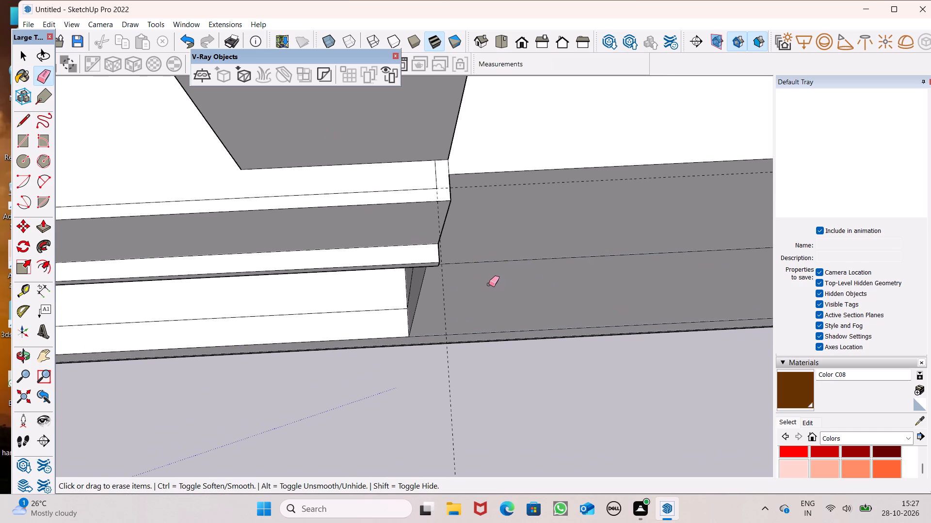
pyautogui.scroll(-3, 489, 284)
pyautogui.scroll(-6, 429, 299)
pyautogui.scroll(-4, 403, 341)
pyautogui.scroll(-4, 324, 336)
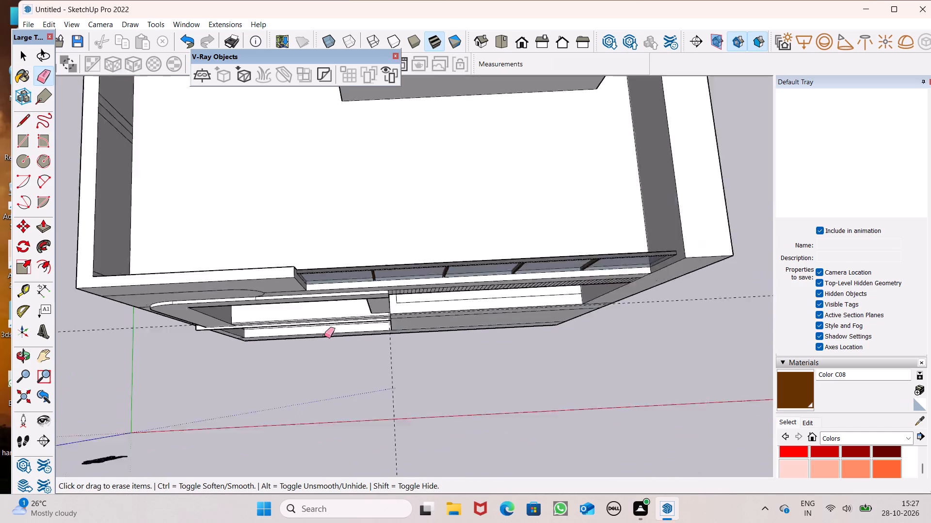
pyautogui.scroll(-2, 324, 336)
pyautogui.scroll(4, 194, 340)
pyautogui.moveTo(188, 321); pyautogui.dragTo(187, 343)
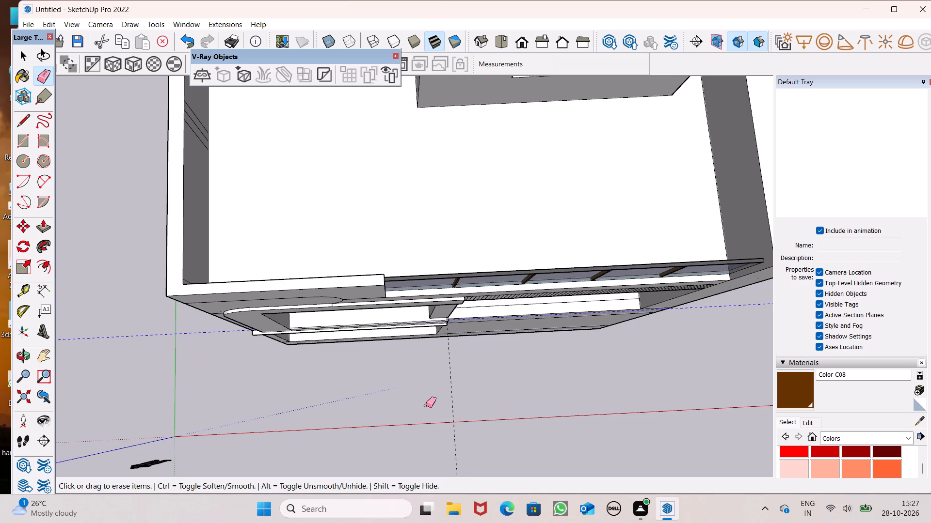
pyautogui.moveTo(450, 414); pyautogui.dragTo(436, 413)
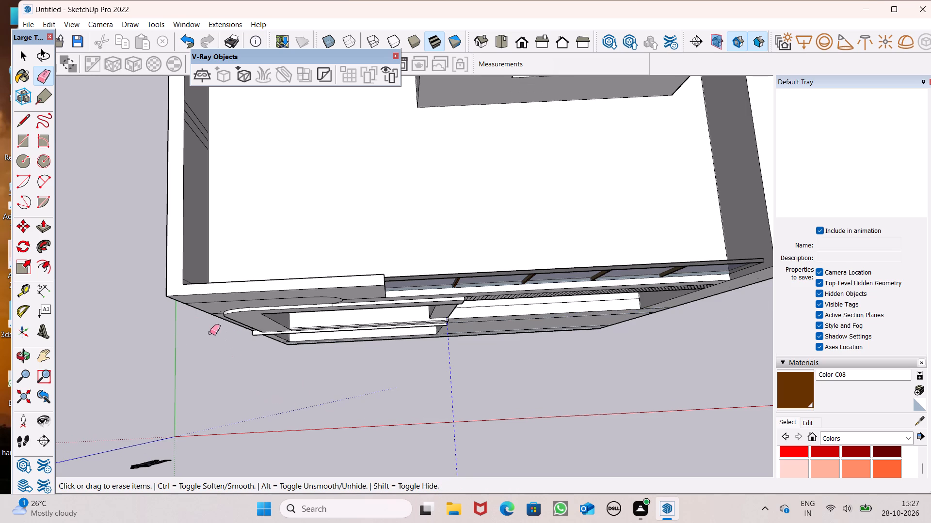
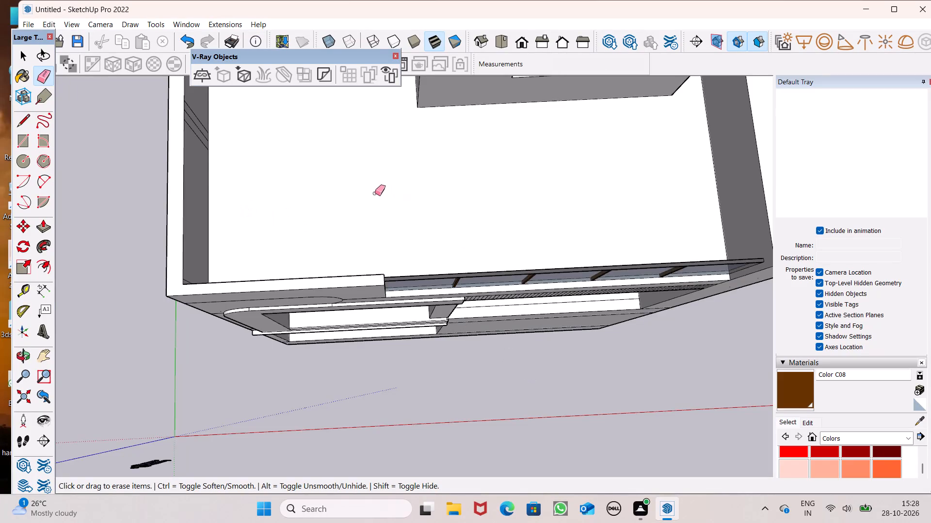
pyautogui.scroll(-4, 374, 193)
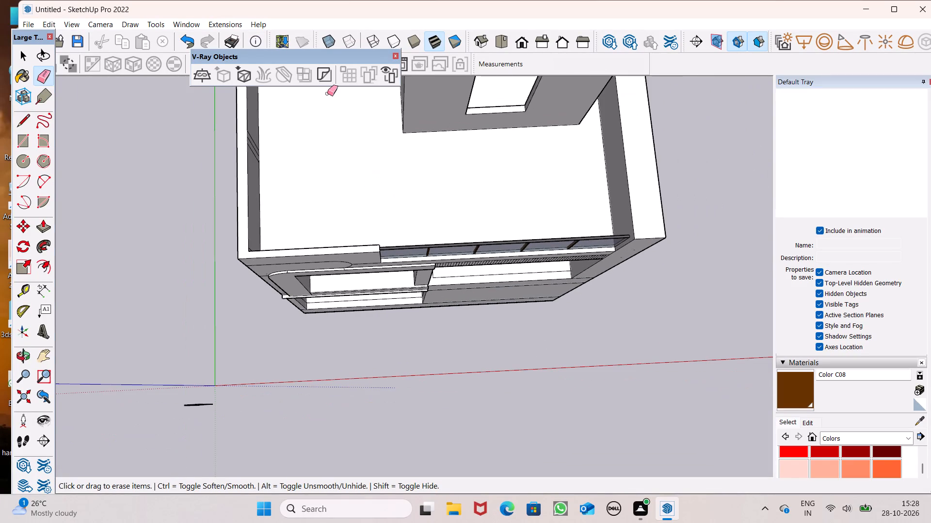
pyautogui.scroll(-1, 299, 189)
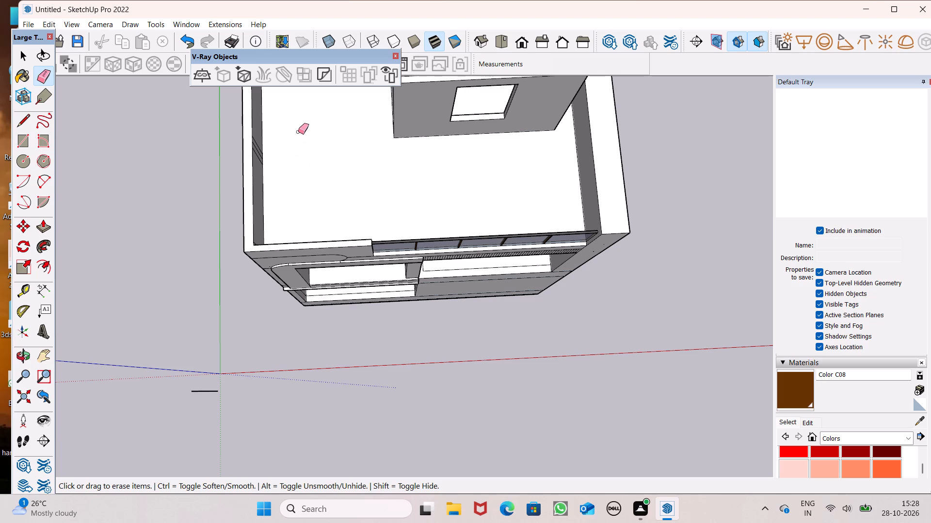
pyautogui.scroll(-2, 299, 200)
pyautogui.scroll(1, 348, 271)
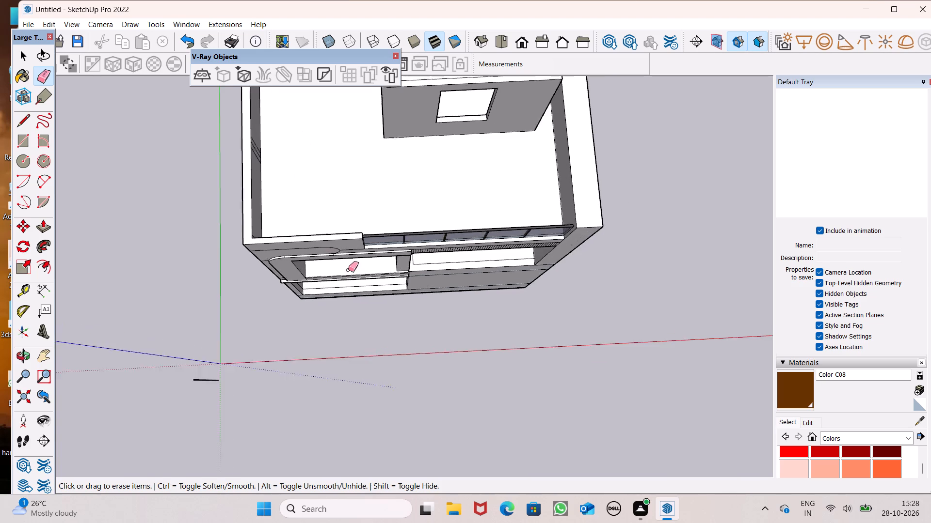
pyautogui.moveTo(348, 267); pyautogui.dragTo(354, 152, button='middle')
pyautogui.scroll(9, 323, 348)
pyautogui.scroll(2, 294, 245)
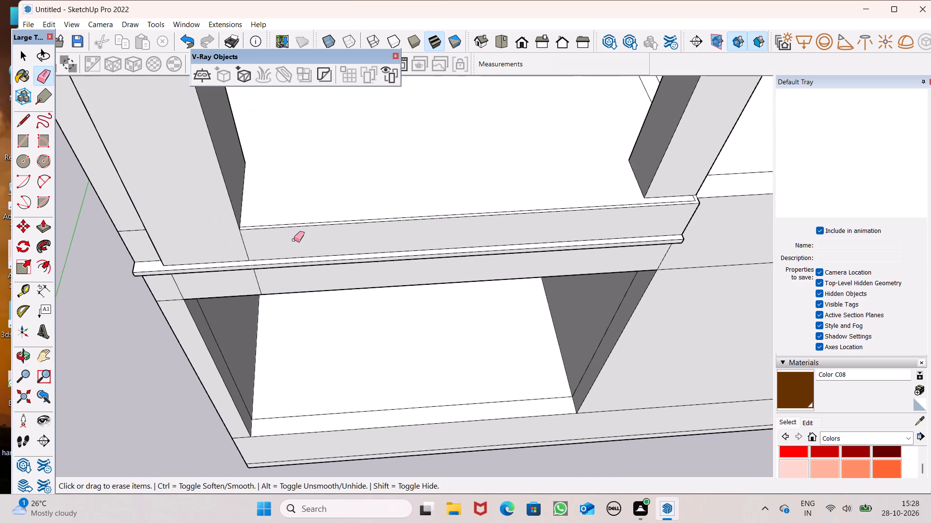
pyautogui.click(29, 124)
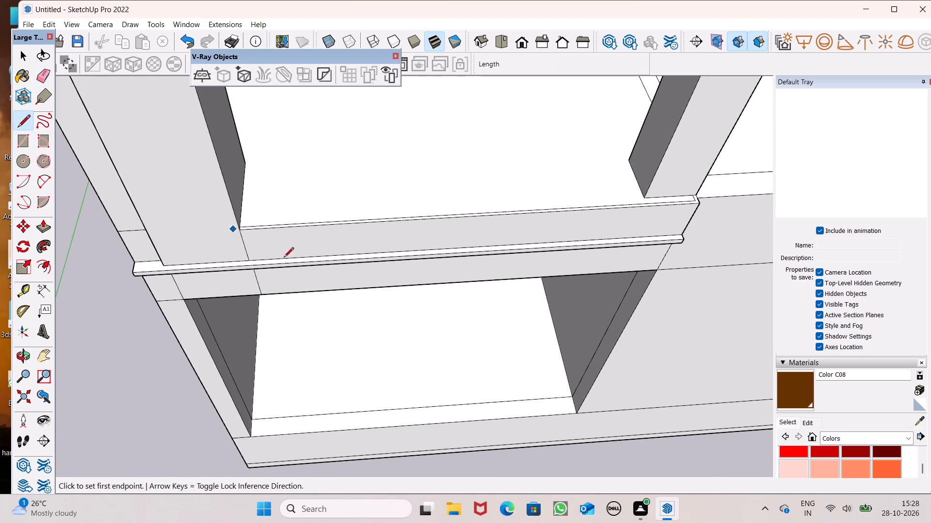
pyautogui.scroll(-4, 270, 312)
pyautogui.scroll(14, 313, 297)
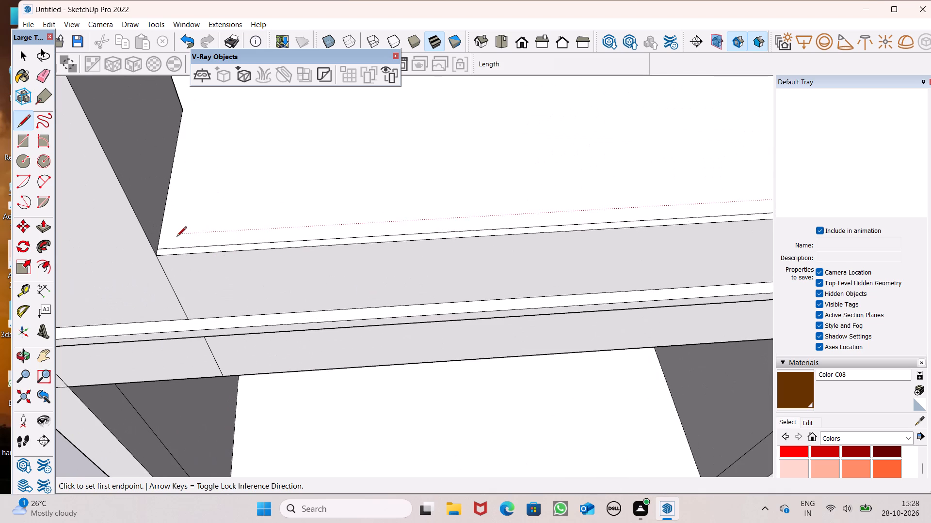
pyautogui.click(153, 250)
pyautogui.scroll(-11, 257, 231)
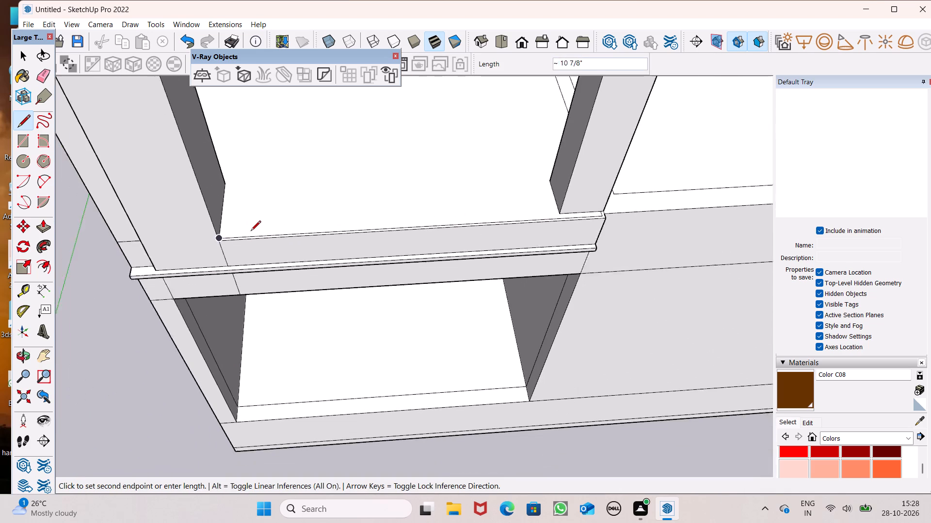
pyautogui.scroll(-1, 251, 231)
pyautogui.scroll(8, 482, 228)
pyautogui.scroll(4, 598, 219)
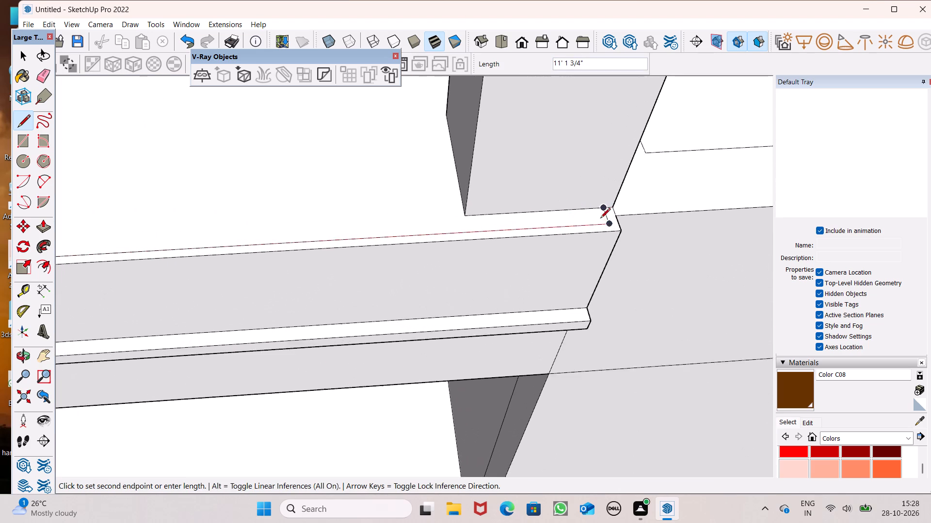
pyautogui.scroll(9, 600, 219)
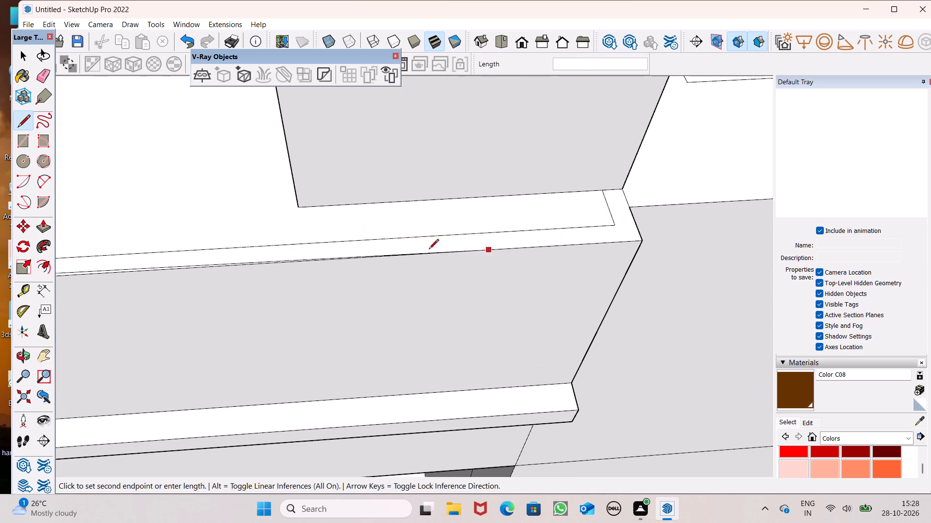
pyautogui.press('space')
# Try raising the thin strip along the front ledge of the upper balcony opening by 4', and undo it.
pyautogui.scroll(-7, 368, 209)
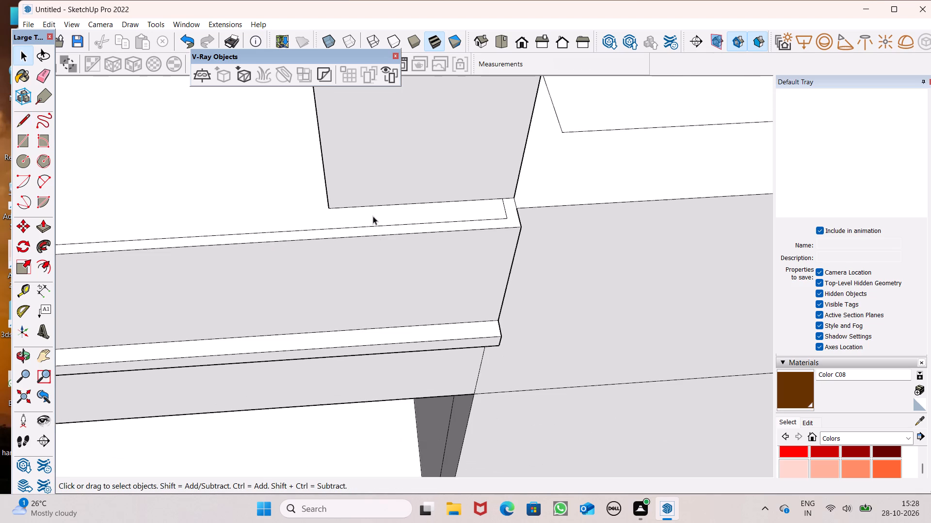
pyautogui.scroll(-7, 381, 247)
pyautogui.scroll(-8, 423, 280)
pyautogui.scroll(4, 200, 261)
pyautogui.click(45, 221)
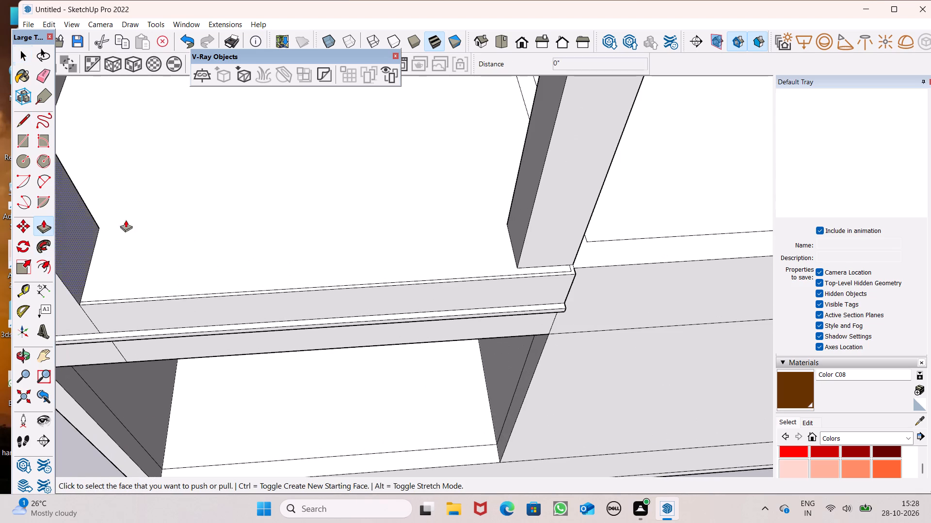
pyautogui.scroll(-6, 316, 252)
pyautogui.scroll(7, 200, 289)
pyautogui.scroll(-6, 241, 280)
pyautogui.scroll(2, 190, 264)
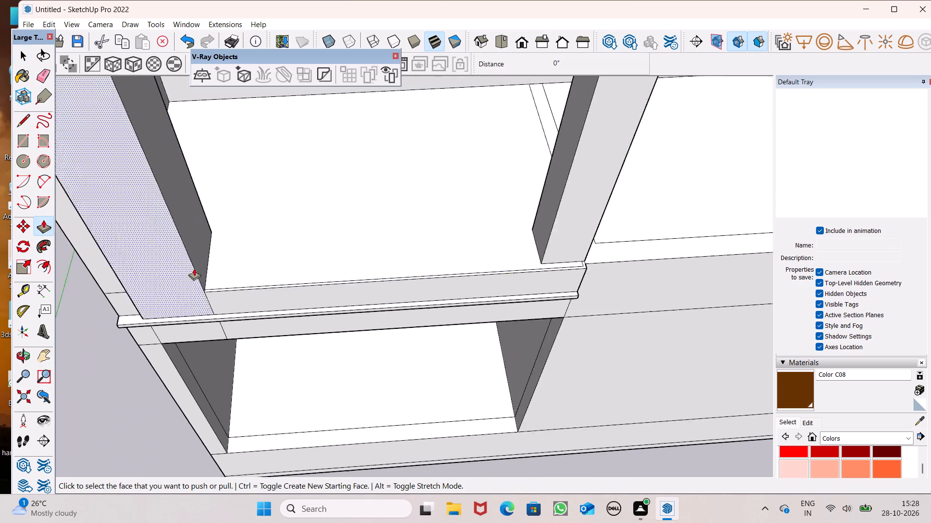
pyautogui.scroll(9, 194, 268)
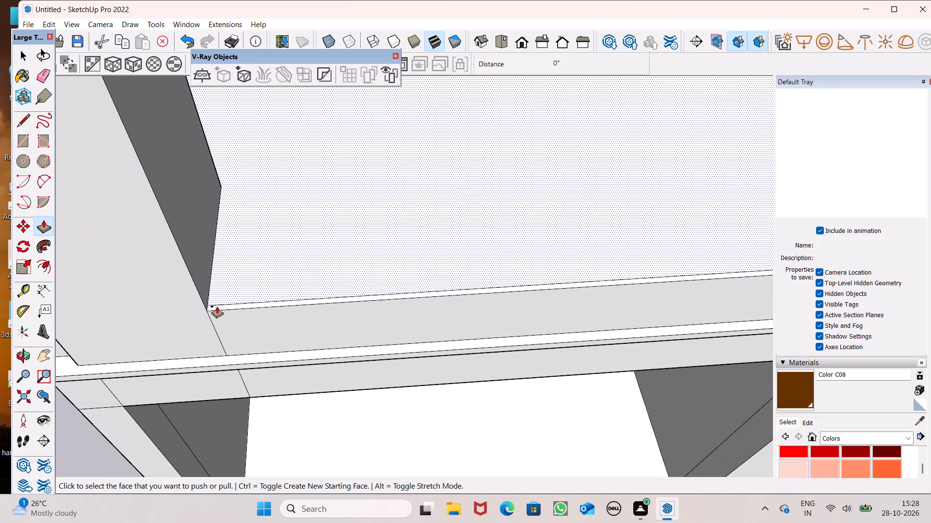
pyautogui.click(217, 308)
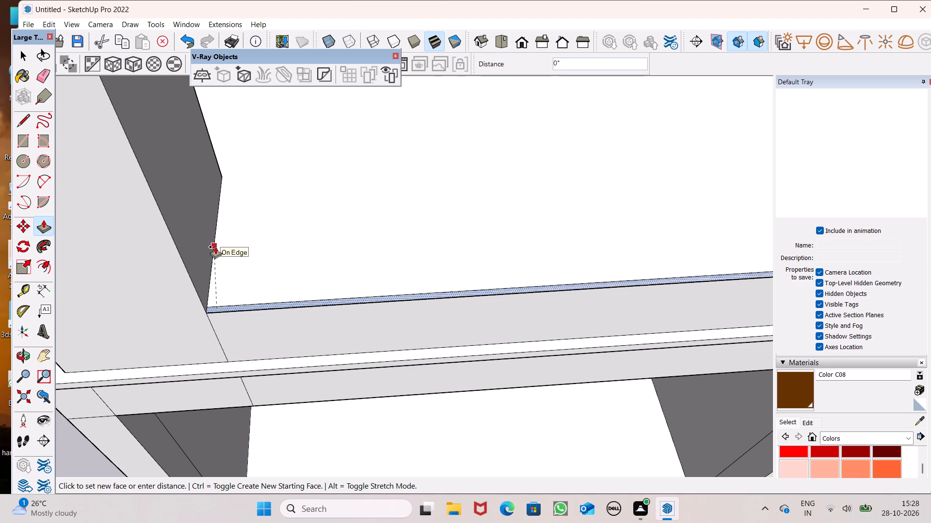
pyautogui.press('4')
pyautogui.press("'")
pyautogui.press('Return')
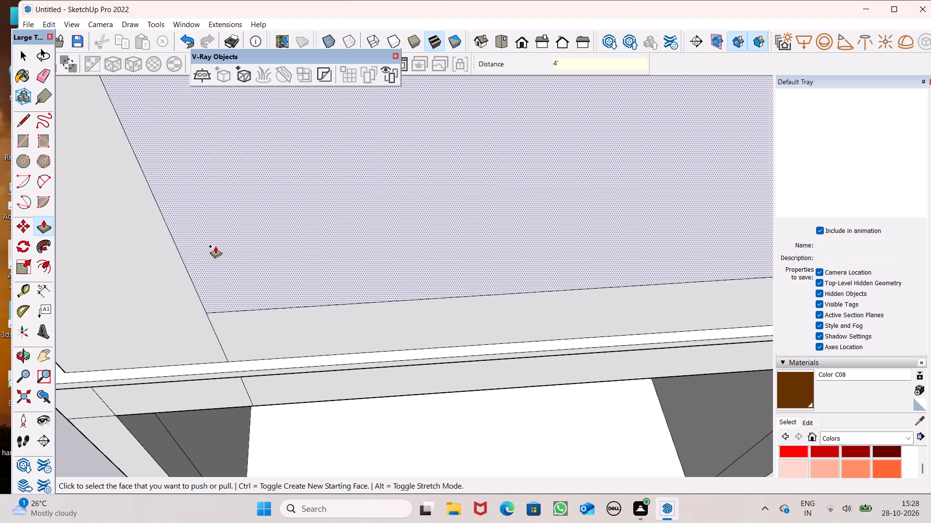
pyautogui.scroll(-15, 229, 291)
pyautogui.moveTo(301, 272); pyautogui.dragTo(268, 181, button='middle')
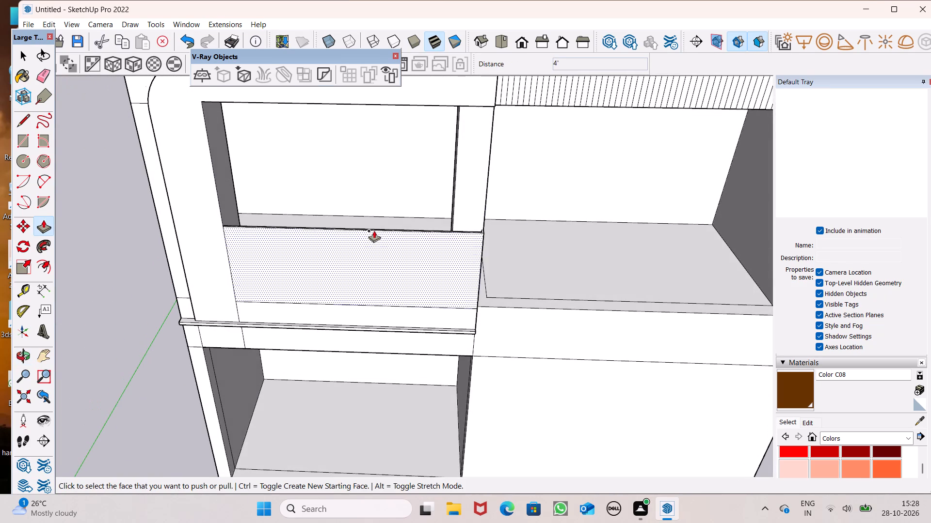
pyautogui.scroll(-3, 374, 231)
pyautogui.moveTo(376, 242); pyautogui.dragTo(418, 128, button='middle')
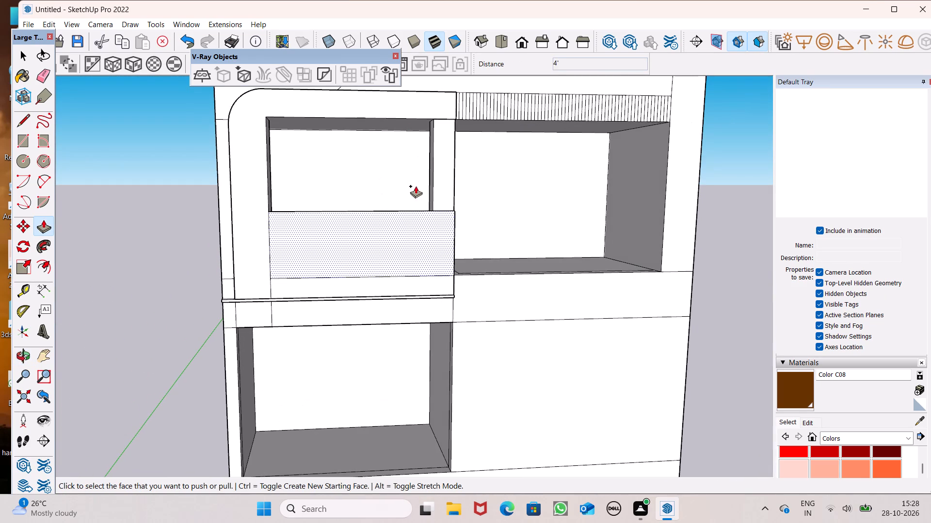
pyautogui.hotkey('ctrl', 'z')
# Pull the thin strip along the front ledge of the upper balcony opening up 3' to form a parapet.
pyautogui.moveTo(401, 238); pyautogui.dragTo(353, 364, button='middle')
pyautogui.scroll(1, 365, 360)
pyautogui.scroll(7, 288, 352)
pyautogui.scroll(8, 220, 308)
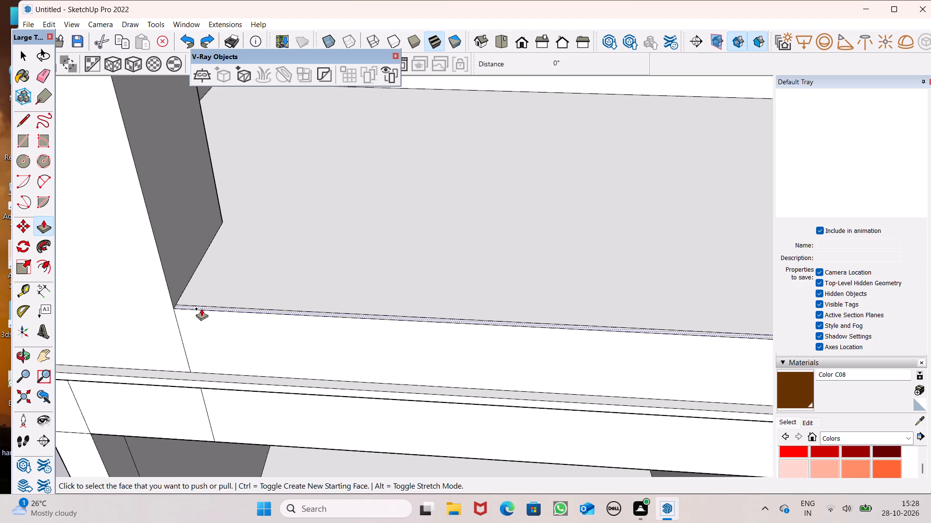
pyautogui.moveTo(201, 308); pyautogui.dragTo(198, 239)
pyautogui.write("3'")
pyautogui.press('Return')
# Check the height of the raised balcony parapet between its top corner and the horizontal line at its base.
pyautogui.scroll(-12, 202, 271)
pyautogui.moveTo(289, 252); pyautogui.dragTo(272, 134, button='middle')
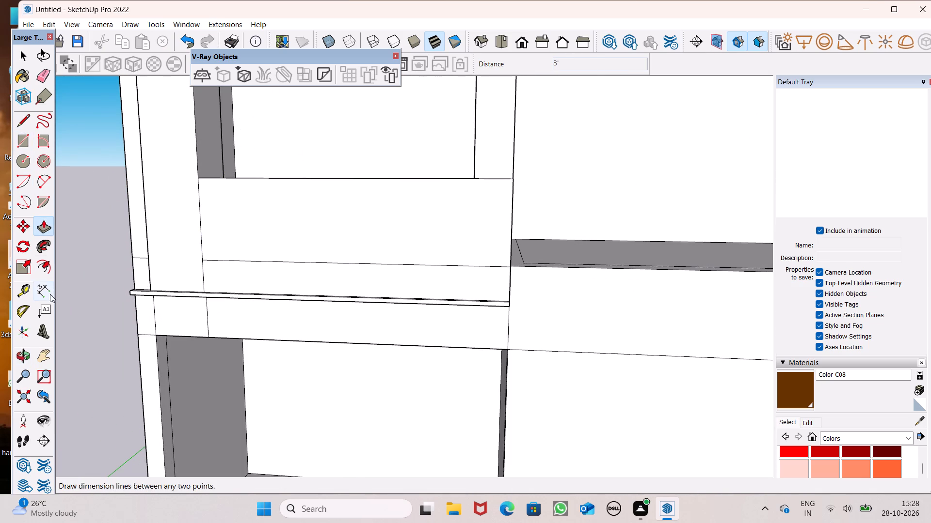
pyautogui.moveTo(49, 294); pyautogui.dragTo(60, 291)
pyautogui.scroll(4, 221, 214)
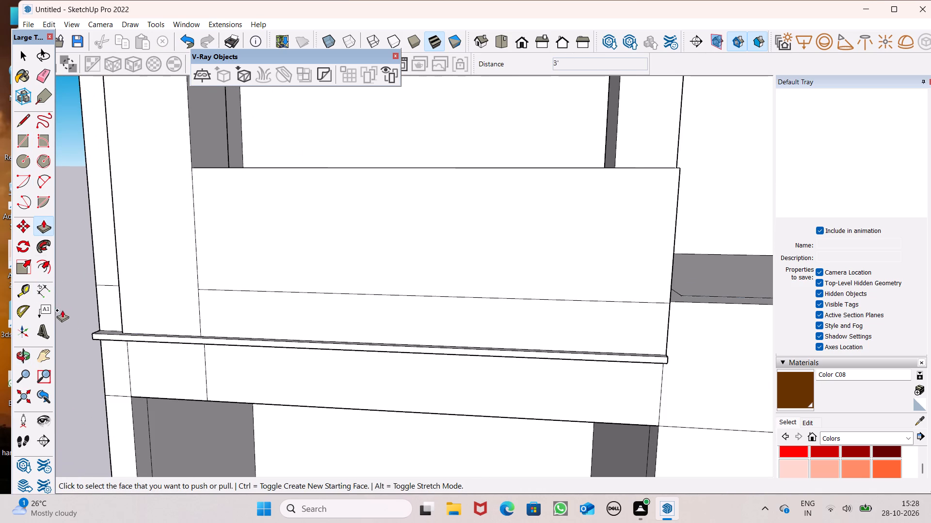
pyautogui.click(44, 292)
pyautogui.click(199, 171)
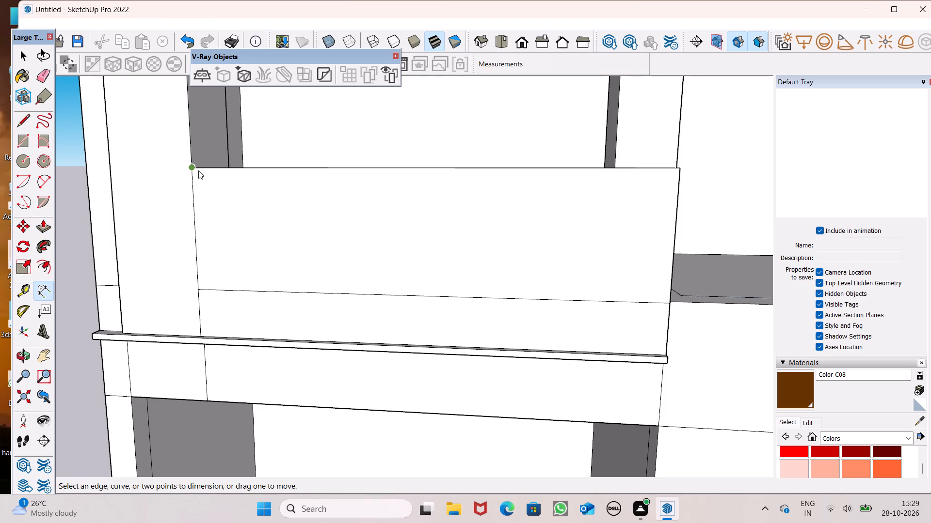
pyautogui.click(196, 288)
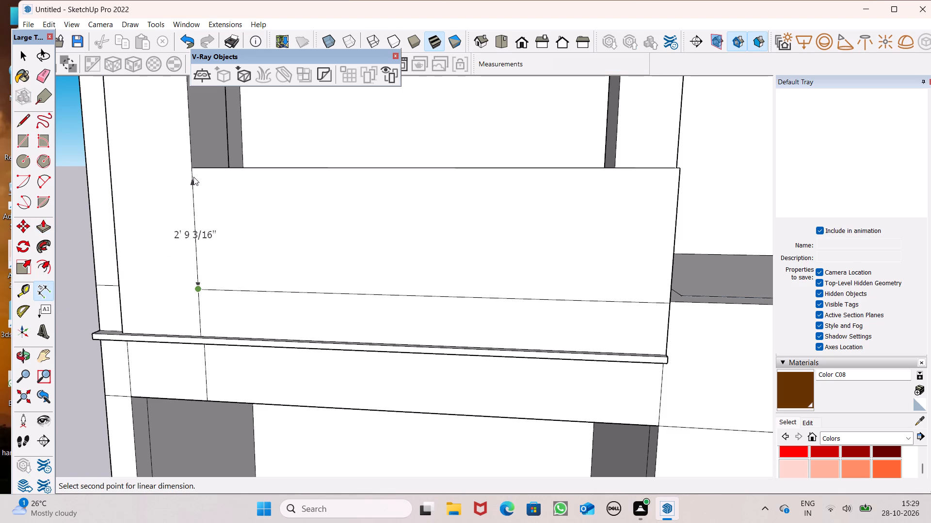
pyautogui.press('space')
# Erase the extra vertical edge dividing the end face of the raised parapet, beside the balcony column.
pyautogui.scroll(-4, 182, 177)
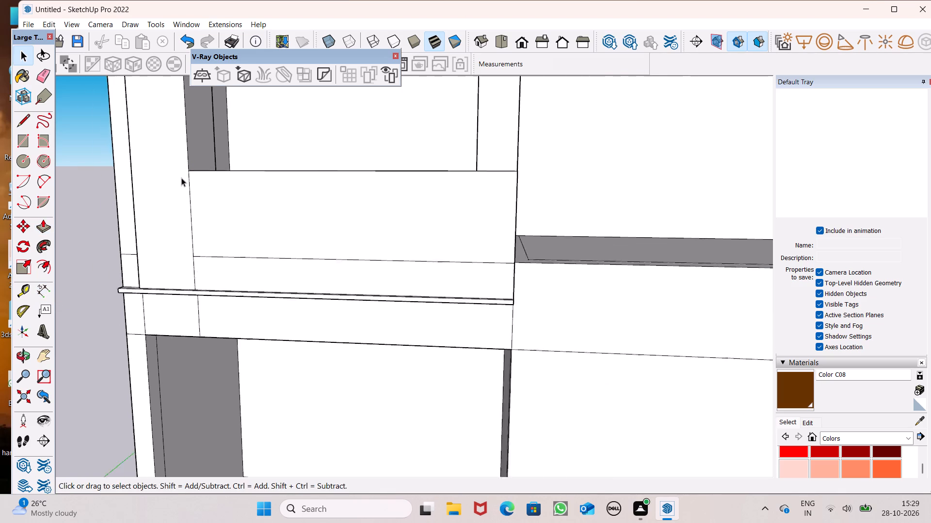
pyautogui.scroll(-1, 181, 178)
pyautogui.moveTo(236, 217); pyautogui.dragTo(0, 282, button='middle')
pyautogui.scroll(6, 134, 248)
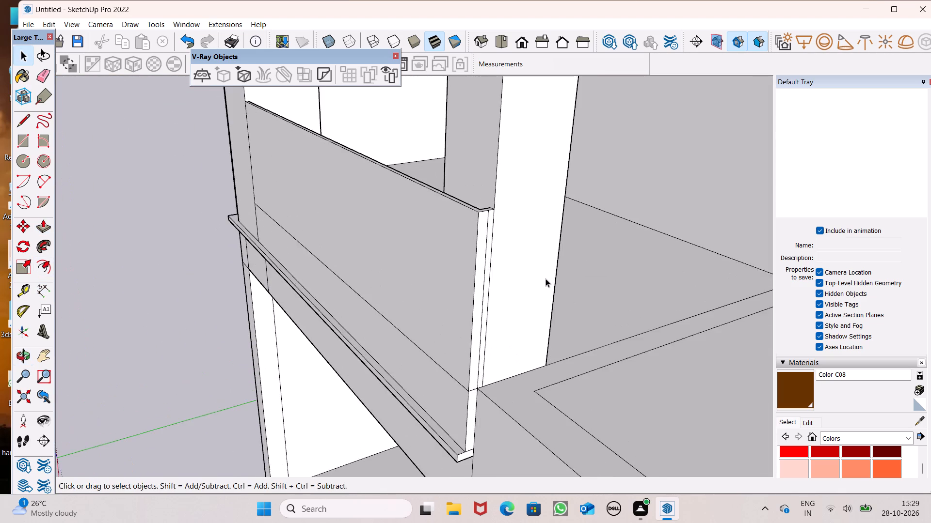
pyautogui.moveTo(534, 279); pyautogui.dragTo(470, 278, button='middle')
pyautogui.click(53, 76)
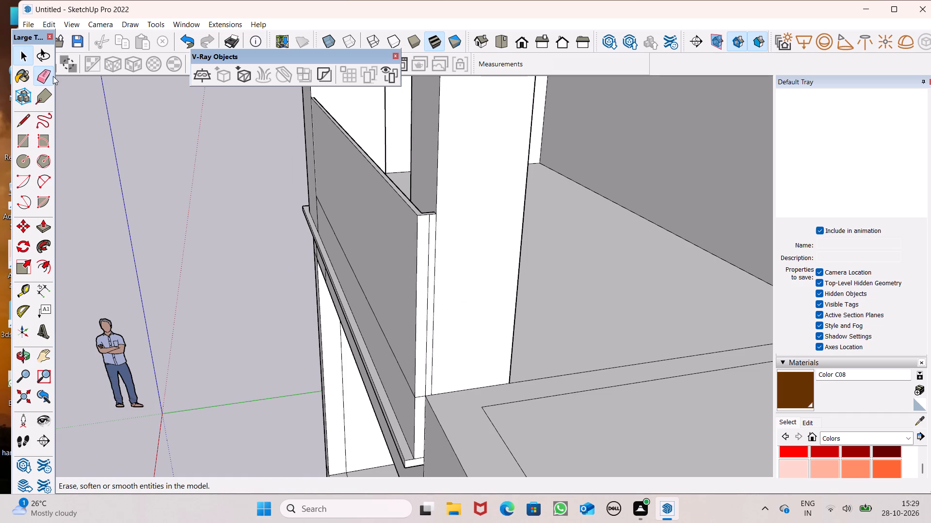
pyautogui.scroll(2, 702, 369)
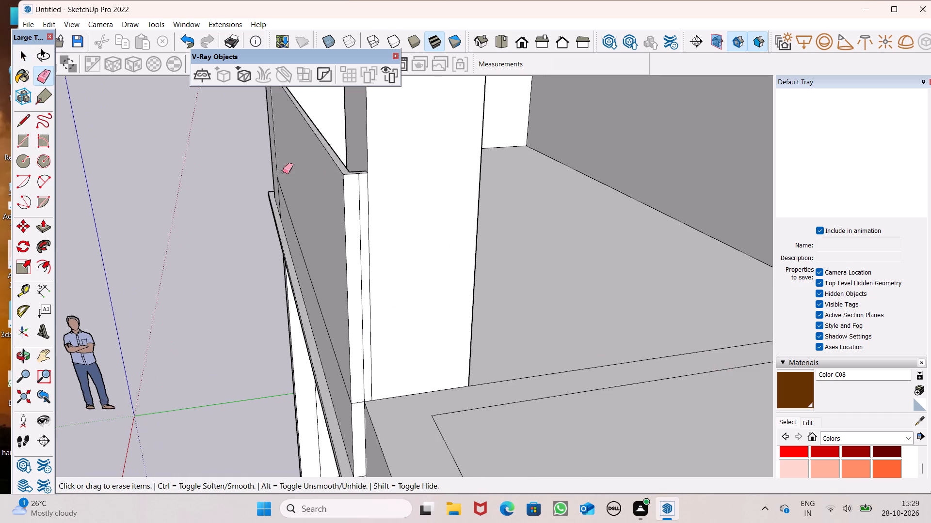
pyautogui.scroll(5, 350, 194)
pyautogui.click(362, 190)
# Examine the balcony parapet's end, top and front face from several angles.
pyautogui.scroll(-3, 364, 197)
pyautogui.moveTo(355, 213); pyautogui.dragTo(462, 230, button='middle')
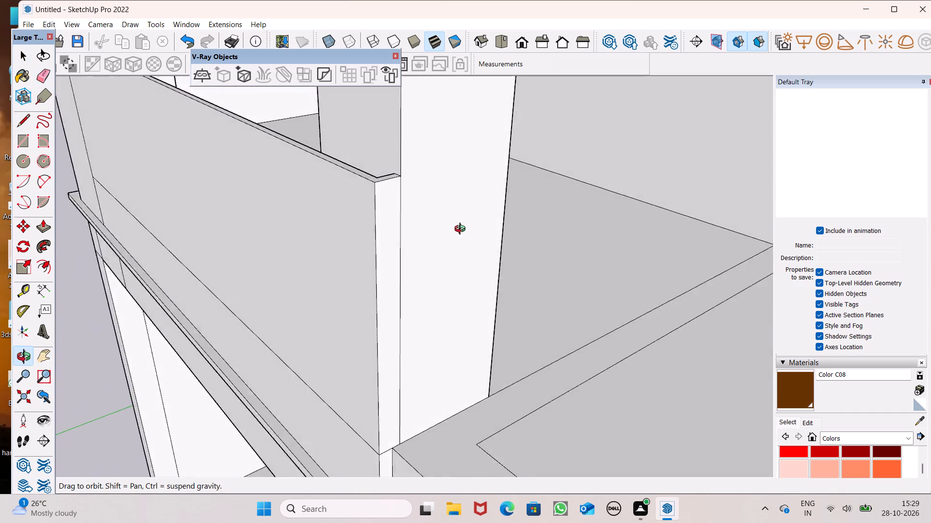
pyautogui.moveTo(462, 230); pyautogui.dragTo(488, 231, button='middle')
pyautogui.scroll(1, 488, 231)
pyautogui.scroll(-5, 488, 231)
pyautogui.moveTo(454, 248); pyautogui.dragTo(563, 263, button='middle')
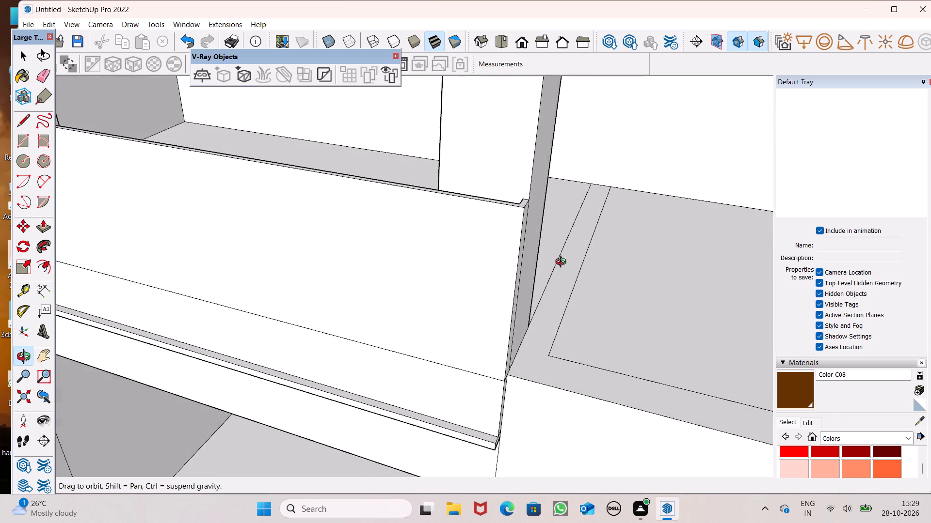
pyautogui.moveTo(563, 263); pyautogui.dragTo(581, 266, button='middle')
pyautogui.scroll(-4, 589, 300)
pyautogui.moveTo(585, 308); pyautogui.dragTo(629, 301, button='middle')
pyautogui.scroll(-1, 620, 300)
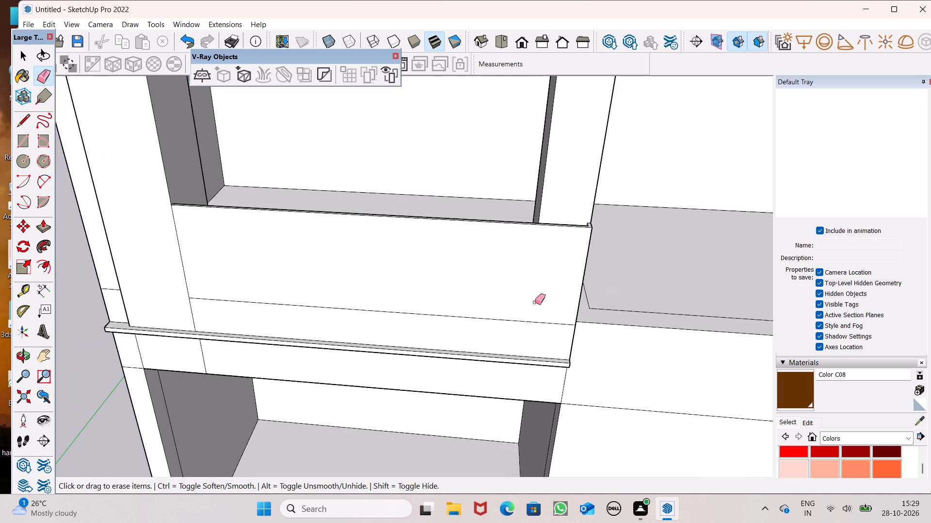
pyautogui.scroll(-2, 454, 294)
pyautogui.moveTo(422, 302); pyautogui.dragTo(440, 338, button='middle')
pyautogui.scroll(6, 297, 280)
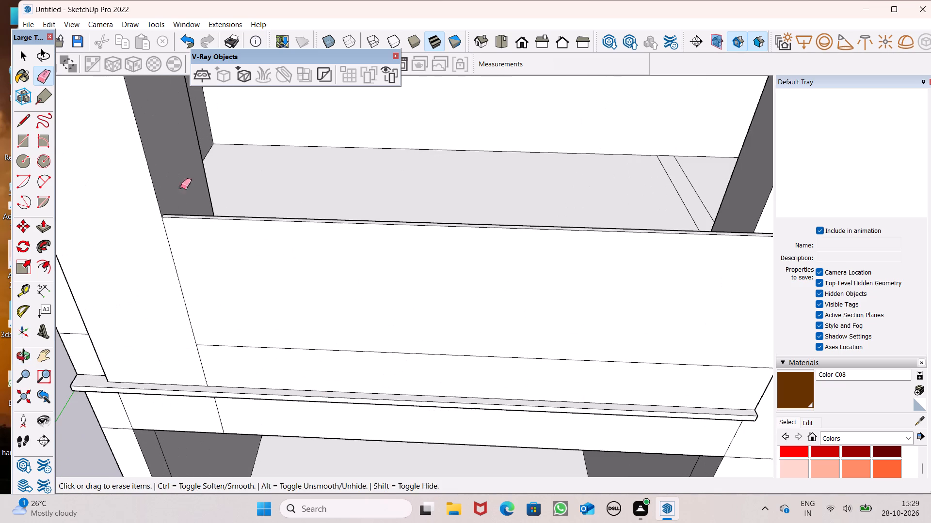
# Draw a thin vertical rectangle about 3/8" wide and 3' tall on the parapet's front face, from its top edge to the horizontal line.
pyautogui.click(17, 142)
pyautogui.scroll(-2, 385, 232)
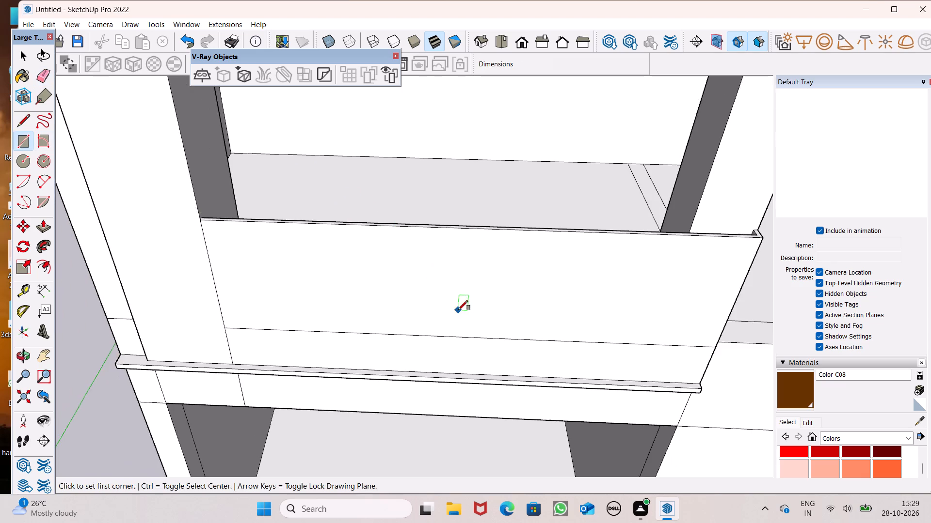
pyautogui.moveTo(462, 307); pyautogui.dragTo(454, 196, button='middle')
pyautogui.scroll(-1, 421, 250)
pyautogui.moveTo(456, 279); pyautogui.dragTo(478, 273, button='middle')
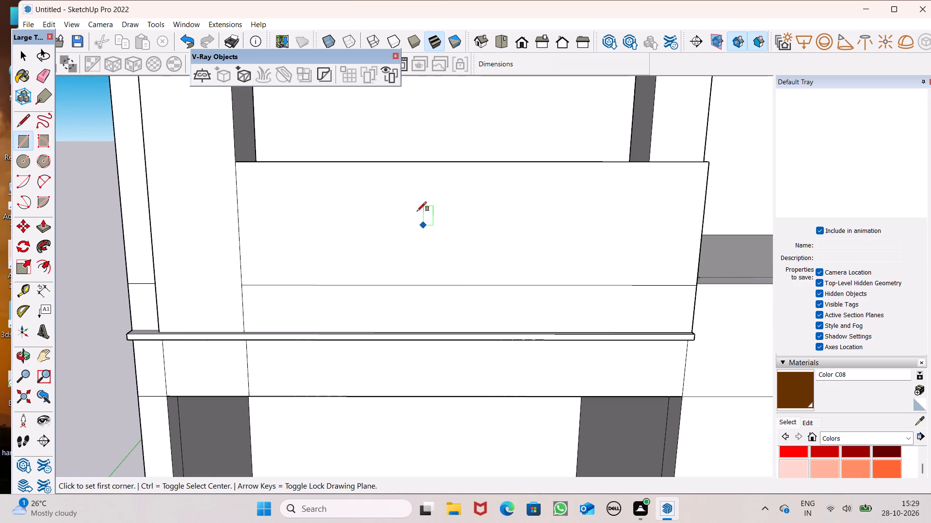
pyautogui.scroll(2, 364, 154)
pyautogui.scroll(-1, 250, 172)
pyautogui.scroll(1, 382, 219)
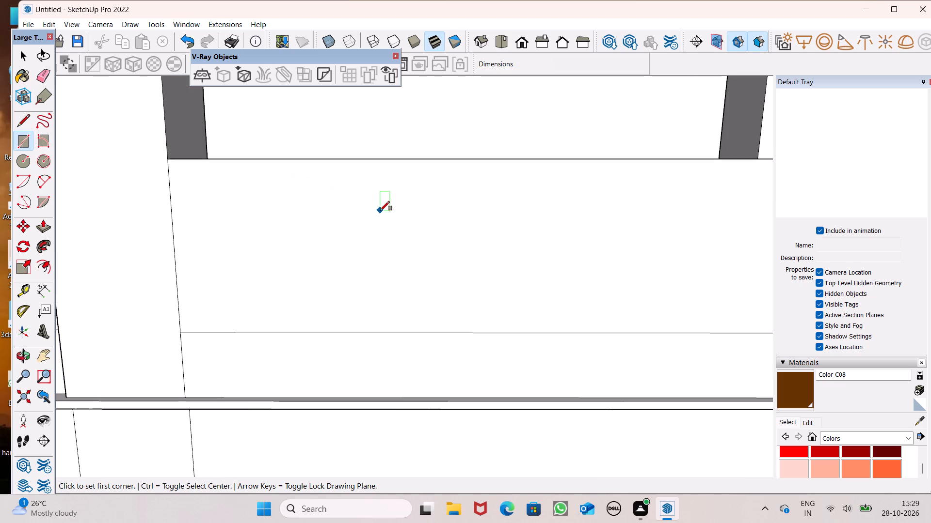
pyautogui.click(341, 159)
pyautogui.scroll(4, 346, 326)
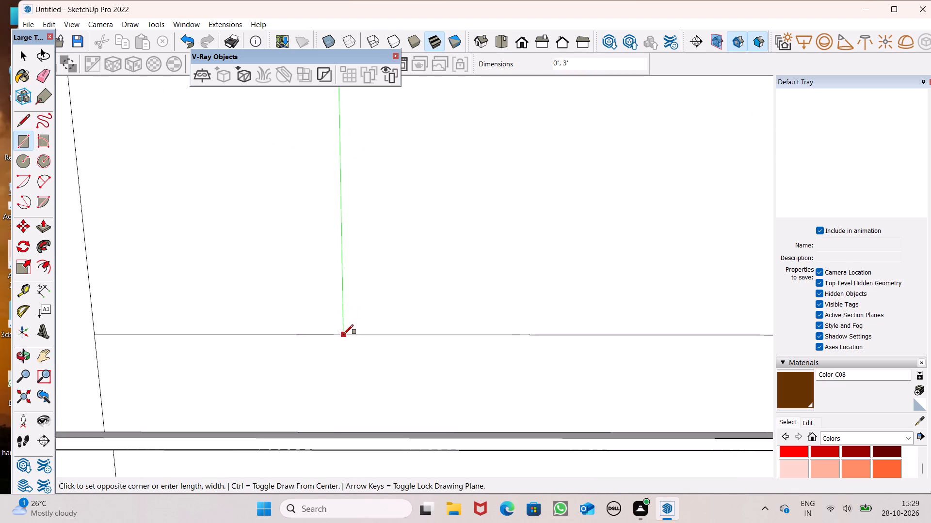
pyautogui.scroll(7, 344, 334)
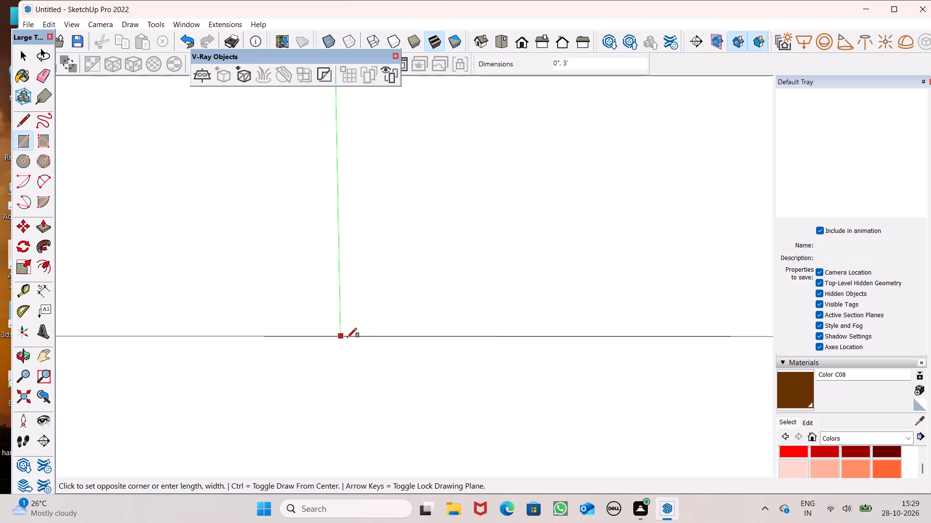
pyautogui.scroll(4, 348, 334)
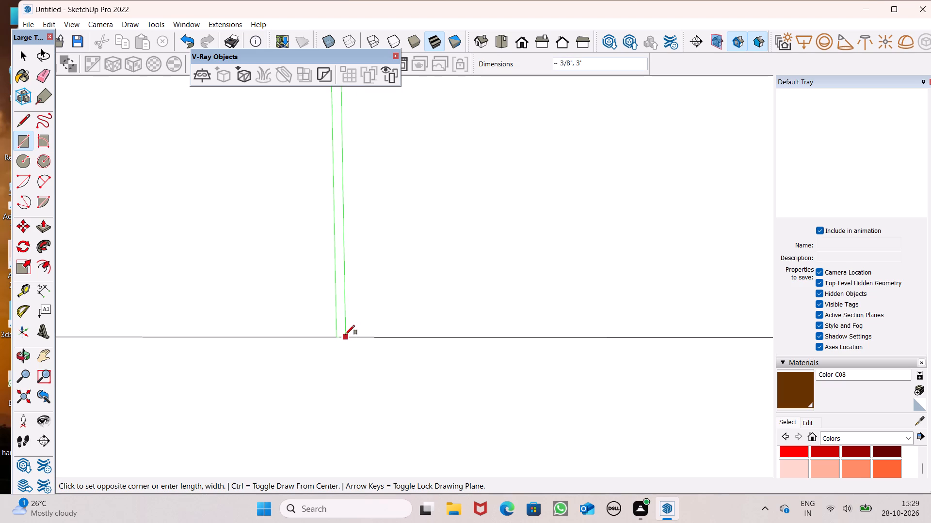
pyautogui.click(345, 335)
# Copy the thin strip with its edges about 2' 11" along the top edge of the parapet's front face.
pyautogui.scroll(-17, 285, 250)
pyautogui.scroll(-4, 294, 269)
pyautogui.moveTo(342, 277); pyautogui.dragTo(337, 321, button='middle')
pyautogui.scroll(4, 341, 188)
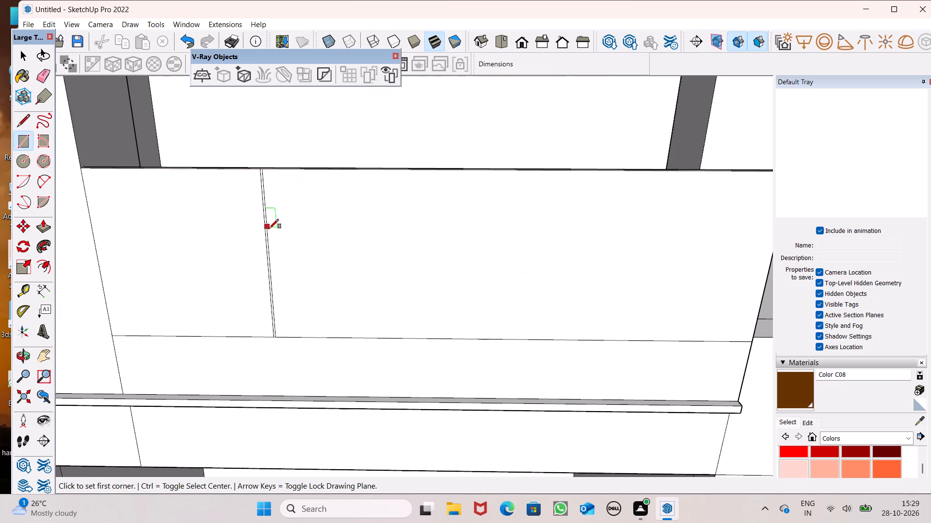
pyautogui.press('space')
pyautogui.scroll(-4, 257, 165)
pyautogui.scroll(6, 364, 133)
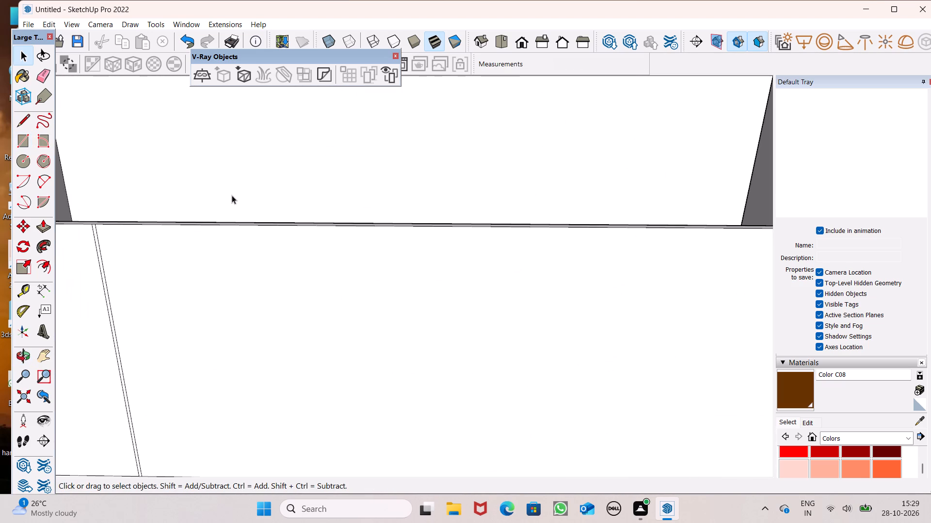
pyautogui.scroll(-1, 250, 202)
pyautogui.scroll(-4, 210, 227)
pyautogui.scroll(6, 126, 240)
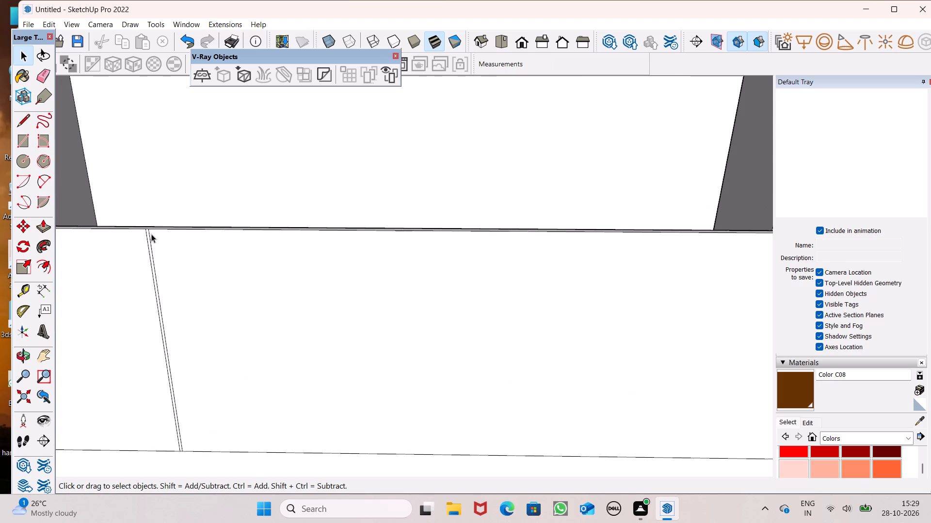
pyautogui.doubleClick(148, 237)
pyautogui.scroll(-8, 196, 185)
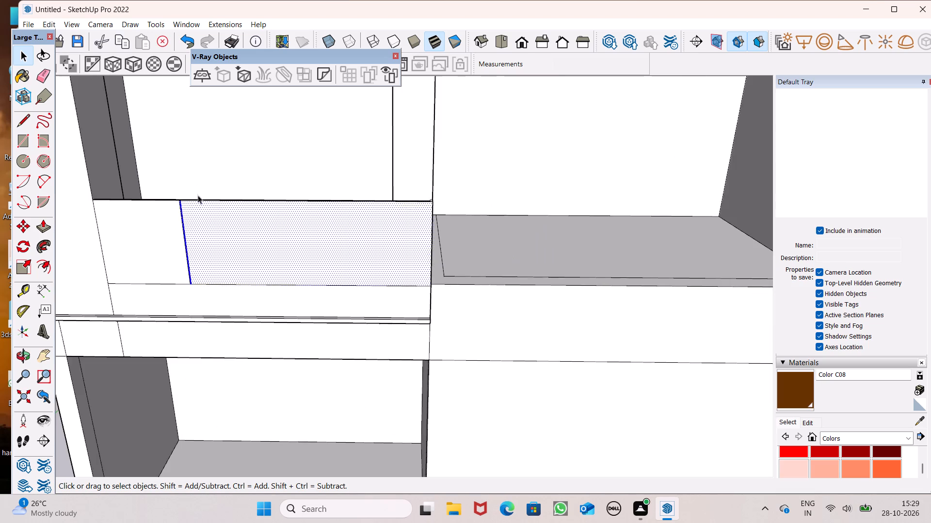
pyautogui.scroll(-7, 218, 215)
pyautogui.moveTo(95, 229); pyautogui.dragTo(95, 225)
pyautogui.scroll(12, 215, 213)
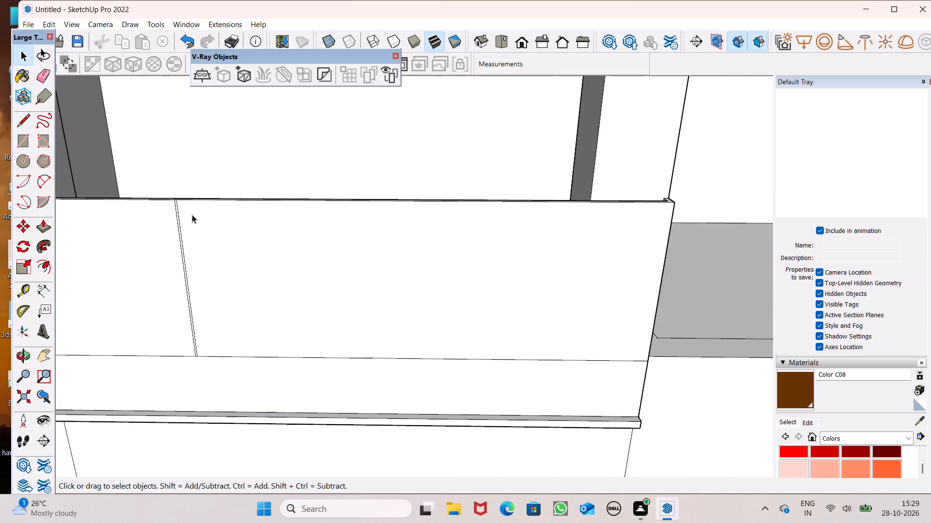
pyautogui.scroll(15, 192, 215)
pyautogui.doubleClick(166, 189)
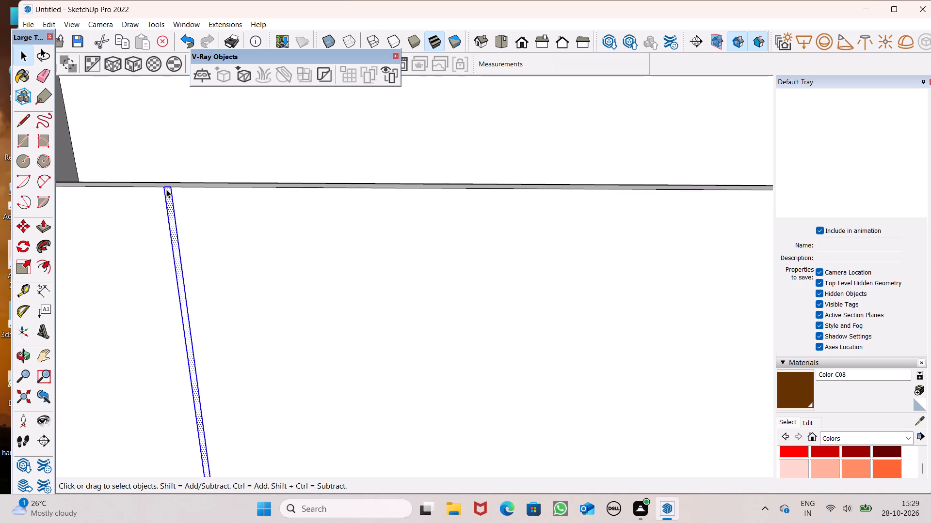
pyautogui.scroll(-8, 170, 166)
pyautogui.scroll(-6, 211, 226)
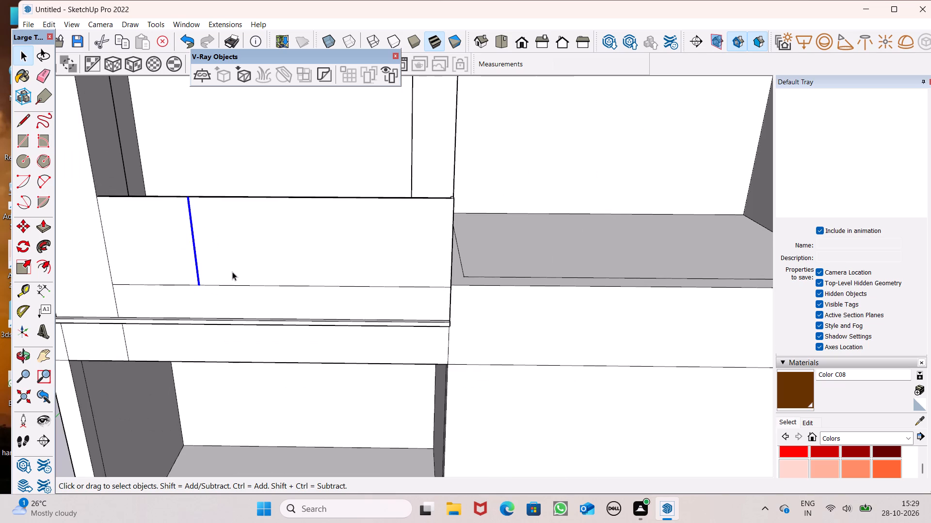
pyautogui.press('m')
pyautogui.press('Return')
pyautogui.scroll(3, 208, 207)
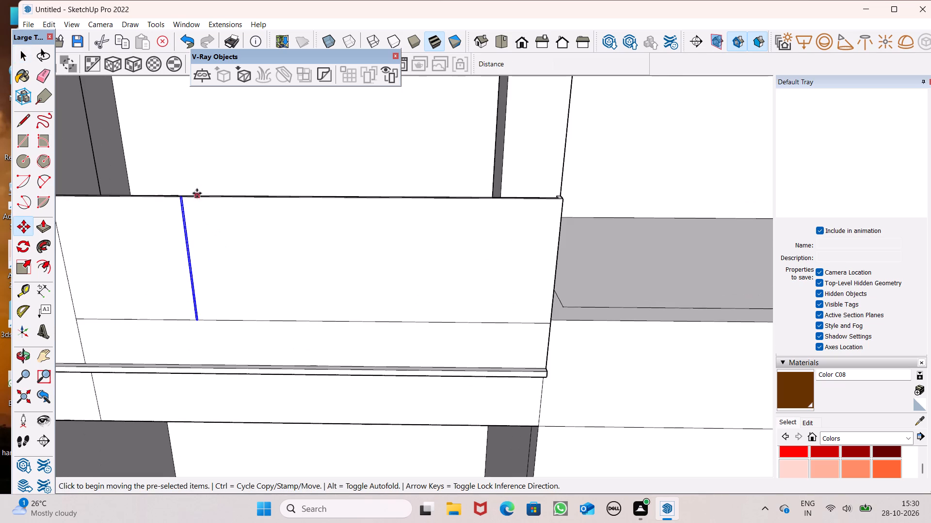
pyautogui.moveTo(180, 198); pyautogui.dragTo(185, 198)
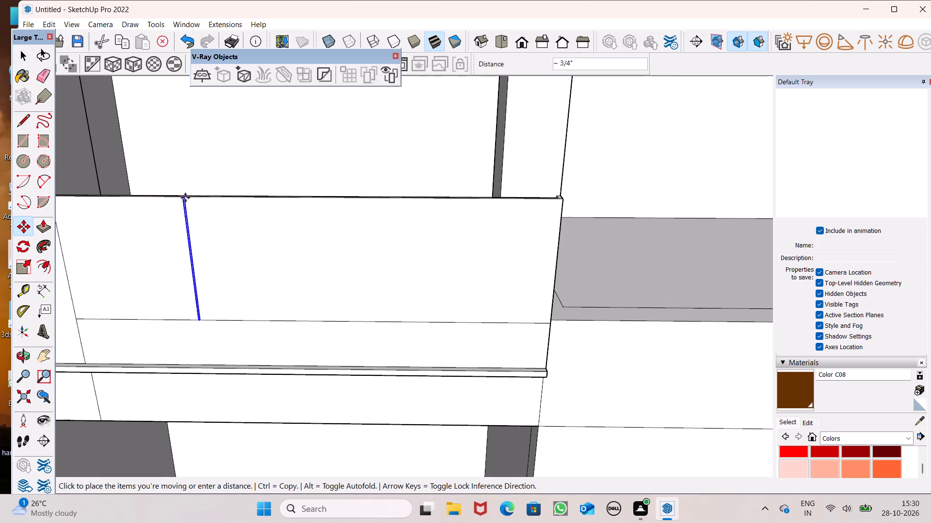
pyautogui.moveTo(185, 198); pyautogui.dragTo(313, 196)
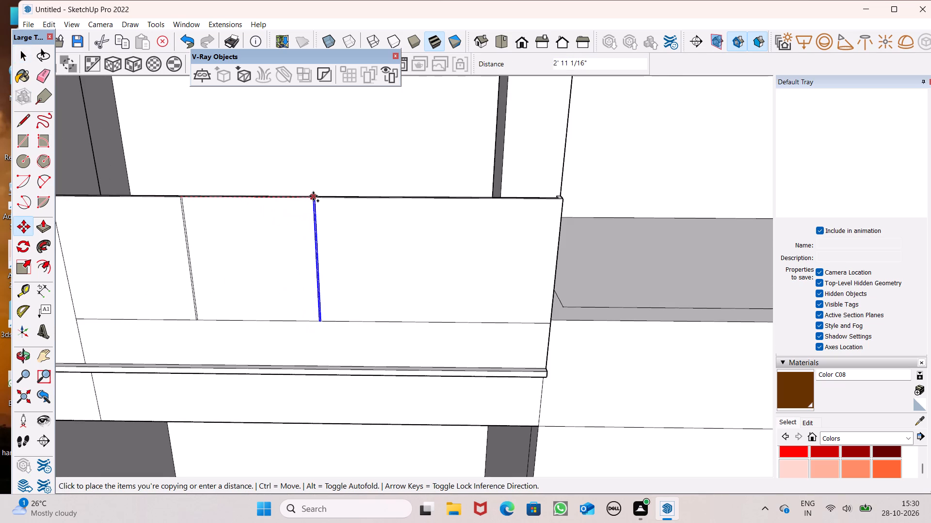
pyautogui.moveTo(313, 196); pyautogui.dragTo(313, 196)
# Place another copy of the thin strip farther along the parapet, between the second strip and the open end.
pyautogui.moveTo(313, 195); pyautogui.dragTo(400, 199)
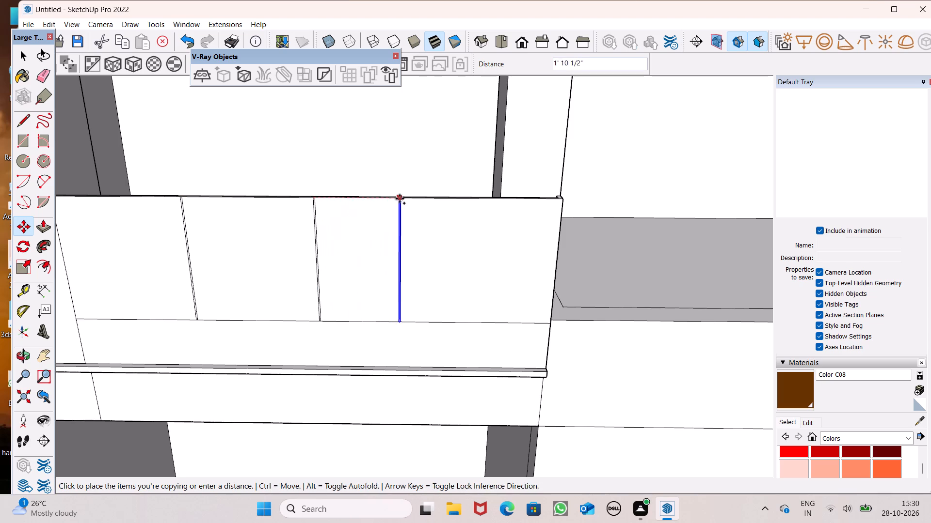
pyautogui.moveTo(400, 199); pyautogui.dragTo(436, 200)
pyautogui.press('space')
pyautogui.scroll(-7, 411, 173)
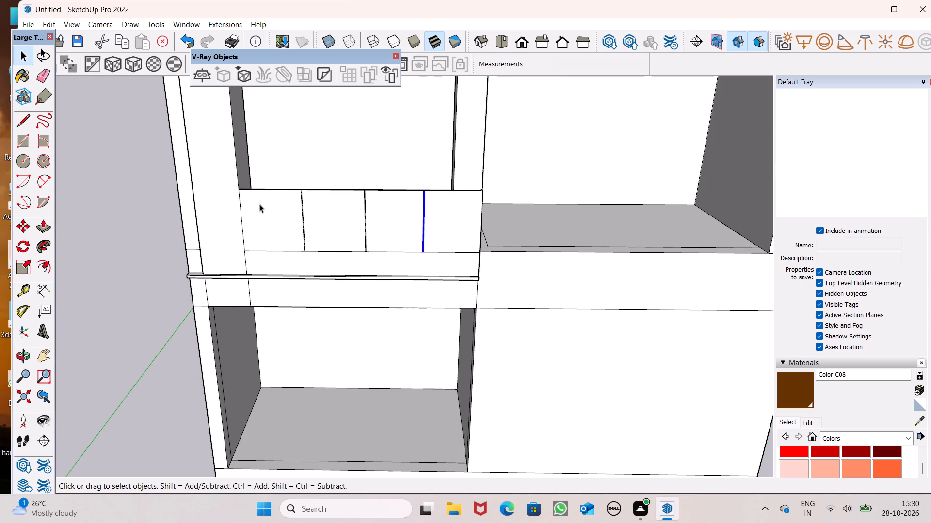
pyautogui.click(115, 180)
# Push the first strip, nearest the facade's curved corner, 1" into the parapet's thickness.
pyautogui.moveTo(443, 193); pyautogui.dragTo(454, 251, button='middle')
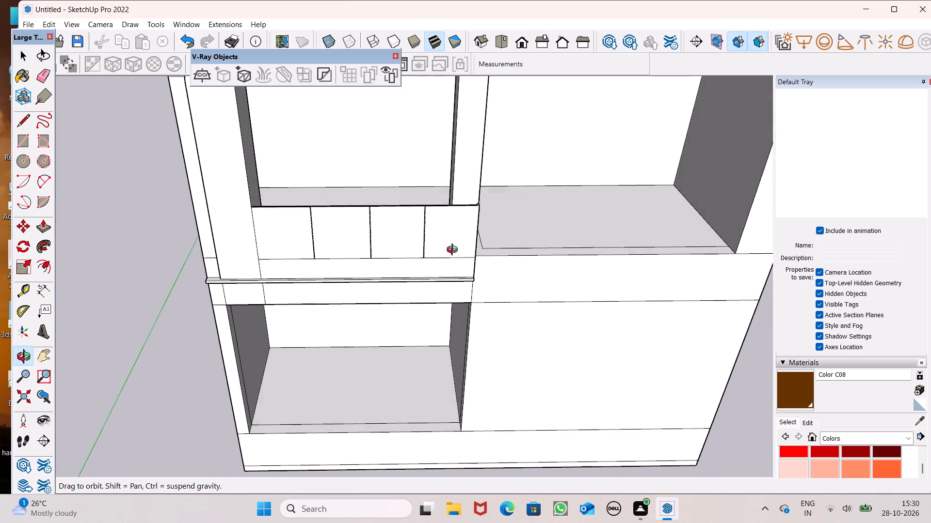
pyautogui.moveTo(454, 251); pyautogui.dragTo(456, 272, button='middle')
pyautogui.scroll(9, 370, 234)
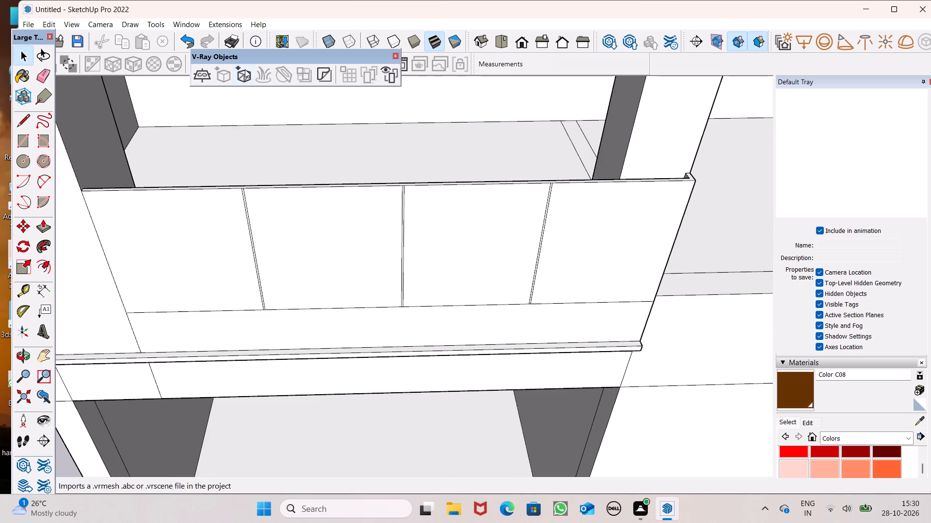
pyautogui.moveTo(47, 230); pyautogui.dragTo(55, 228)
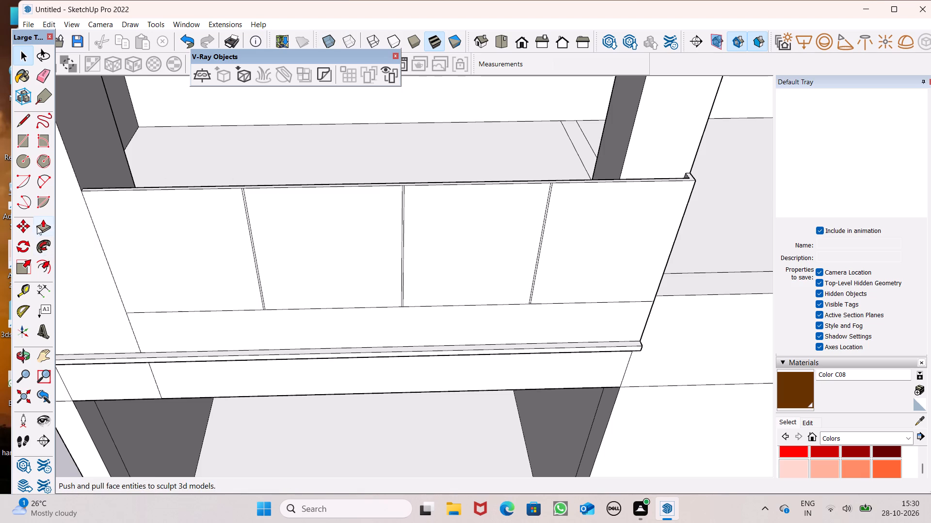
pyautogui.click(37, 224)
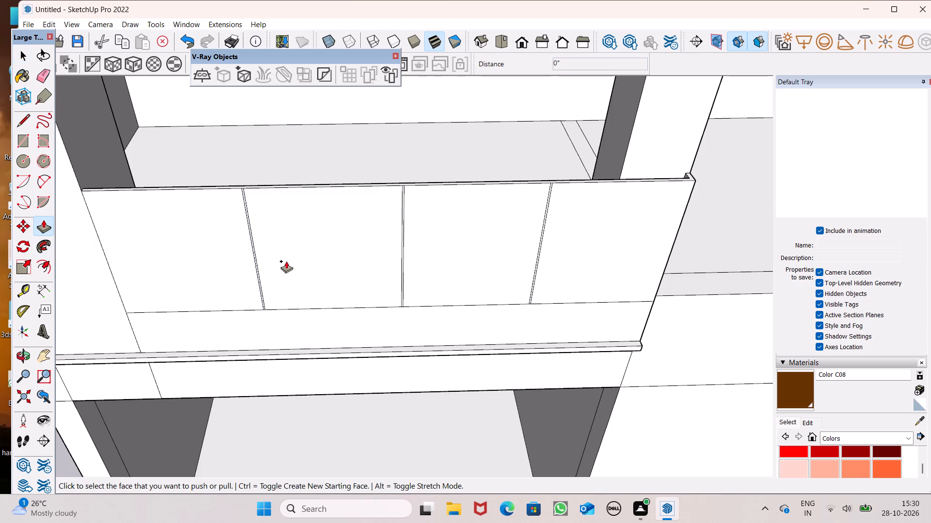
pyautogui.scroll(2, 247, 158)
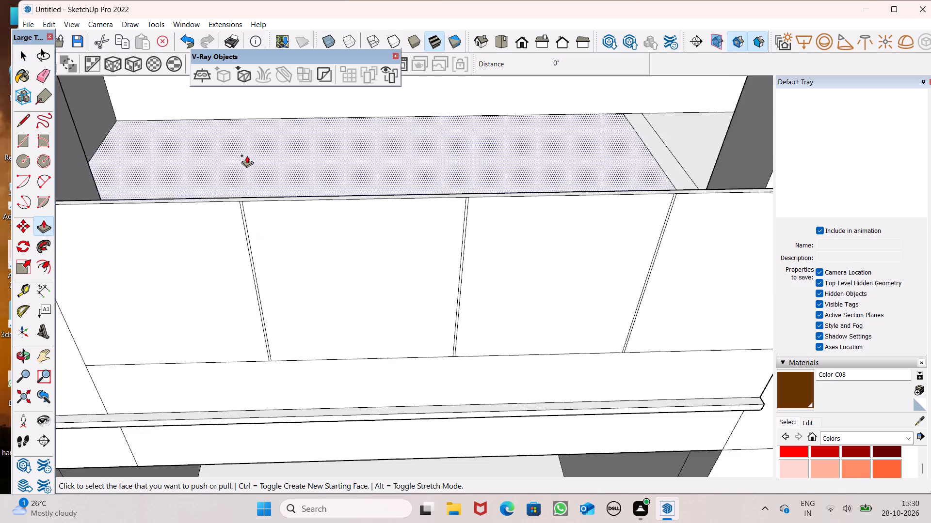
pyautogui.scroll(3, 247, 155)
pyautogui.scroll(-3, 235, 164)
pyautogui.moveTo(249, 234); pyautogui.dragTo(306, 329, button='middle')
pyautogui.scroll(5, 279, 336)
pyautogui.scroll(6, 232, 301)
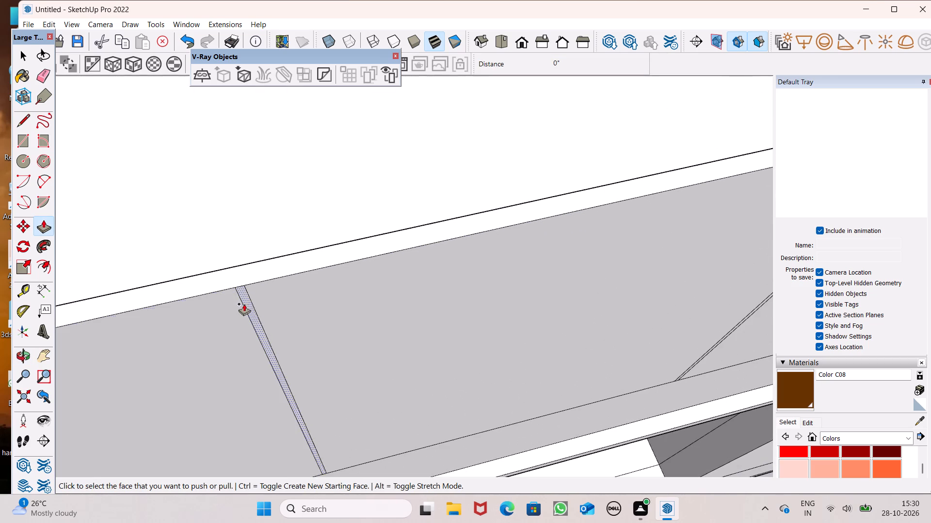
pyautogui.moveTo(246, 298); pyautogui.dragTo(238, 279)
# Push the middle strip on the parapet's front face 1" into its thickness.
pyautogui.scroll(-7, 203, 213)
pyautogui.scroll(-3, 292, 200)
pyautogui.scroll(7, 346, 195)
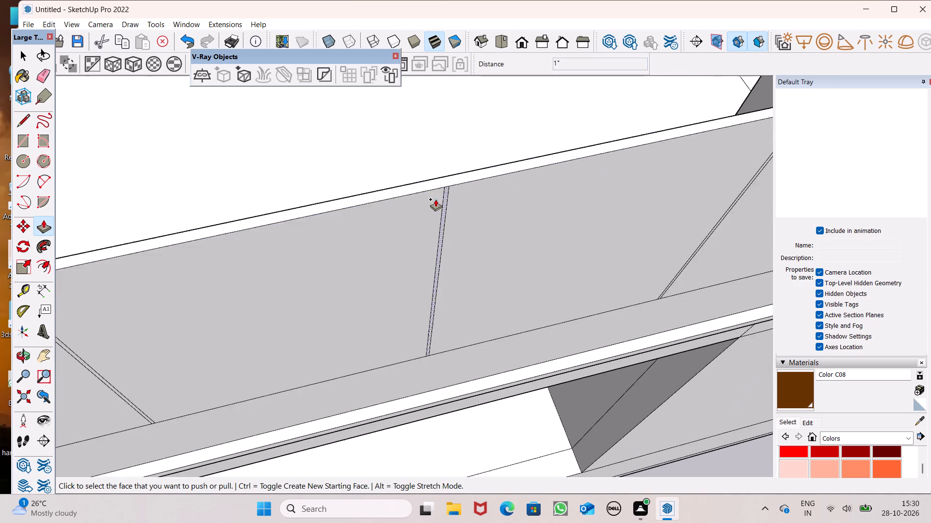
pyautogui.scroll(8, 417, 145)
pyautogui.scroll(-6, 439, 196)
pyautogui.scroll(5, 447, 267)
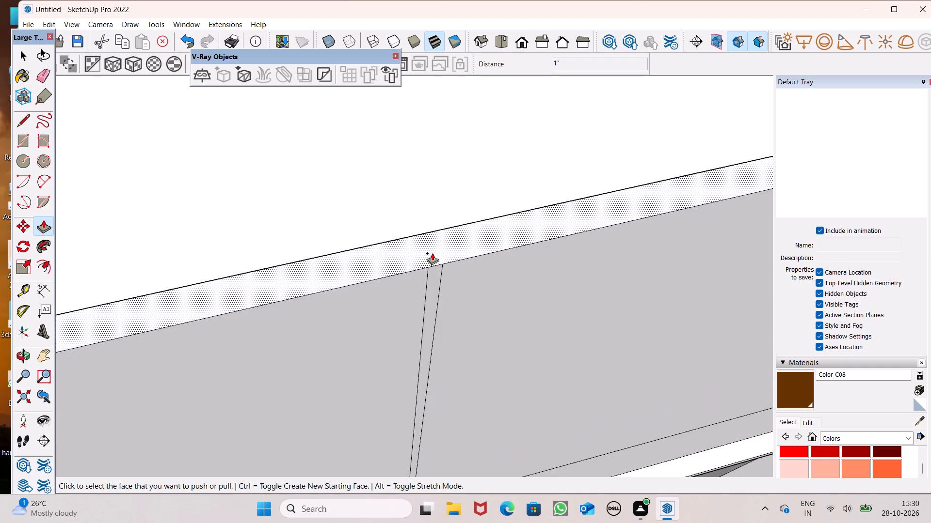
pyautogui.scroll(6, 432, 253)
pyautogui.moveTo(435, 288); pyautogui.dragTo(419, 229)
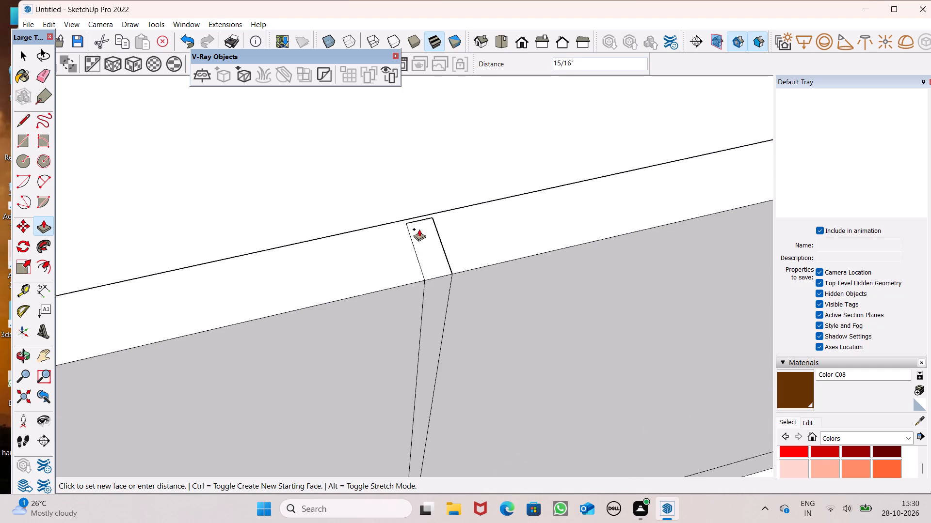
pyautogui.moveTo(419, 229); pyautogui.dragTo(389, 221)
# Push the third strip, nearest the parapet's open end, 1" into its thickness.
pyautogui.scroll(-7, 261, 151)
pyautogui.scroll(-7, 254, 227)
pyautogui.scroll(7, 513, 188)
pyautogui.scroll(6, 444, 148)
pyautogui.scroll(-2, 408, 215)
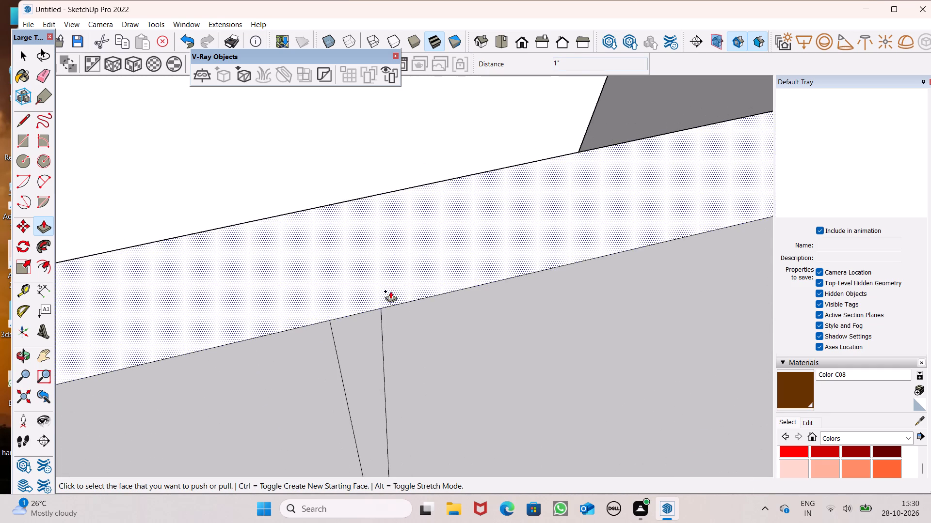
pyautogui.moveTo(362, 331); pyautogui.dragTo(299, 210)
# Paint the top and front faces of the first parapet strip with the brown Color C08.
pyautogui.scroll(-18, 362, 195)
pyautogui.scroll(-7, 424, 226)
pyautogui.scroll(-5, 469, 268)
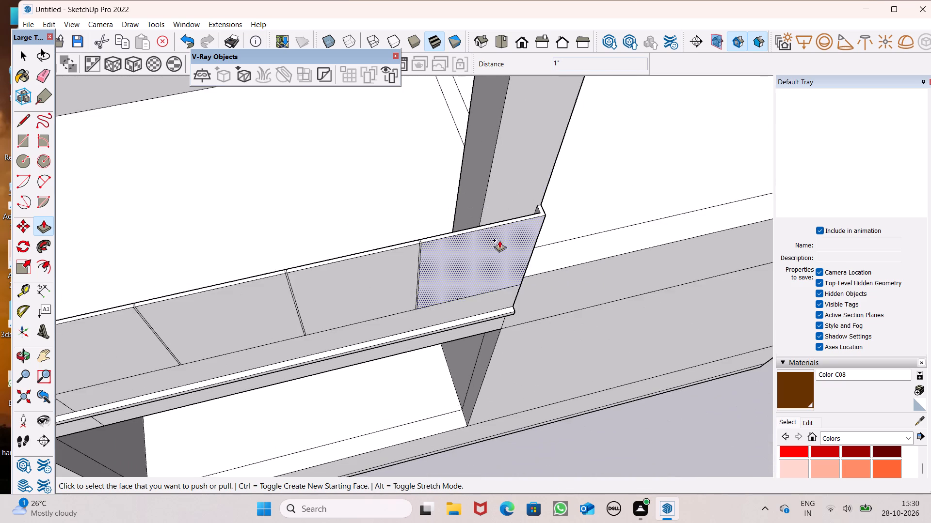
pyautogui.scroll(-7, 497, 248)
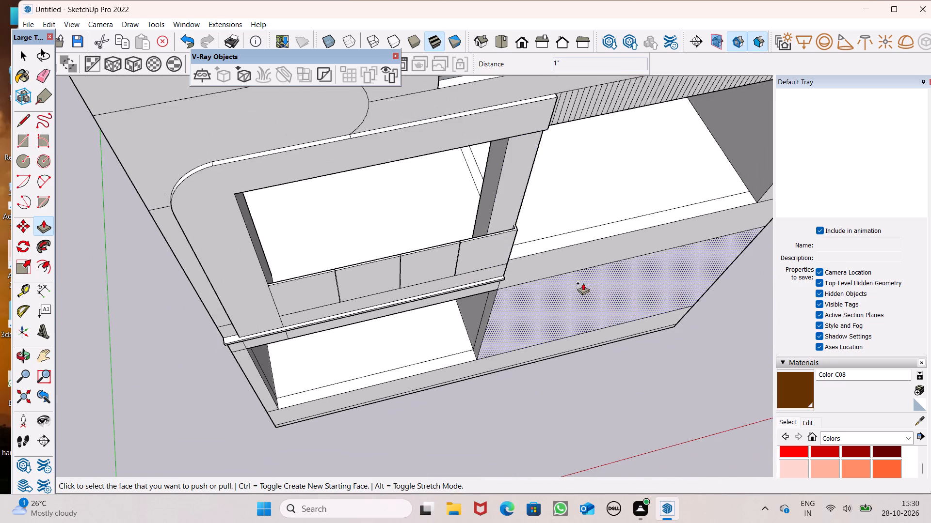
pyautogui.click(794, 395)
pyautogui.scroll(5, 418, 302)
pyautogui.scroll(7, 440, 337)
pyautogui.scroll(8, 236, 139)
pyautogui.scroll(4, 290, 147)
pyautogui.click(270, 140)
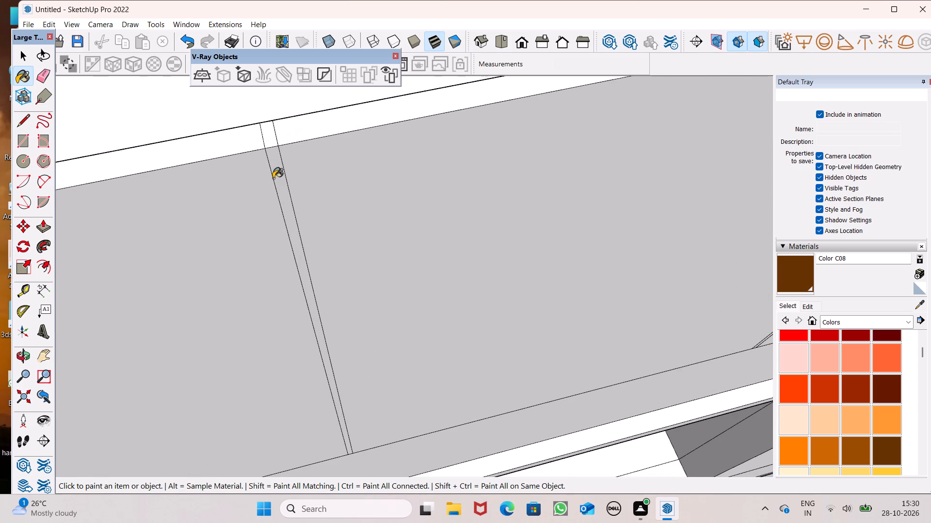
pyautogui.click(273, 178)
# Paint the top and front faces of the middle parapet strip with Color C08.
pyautogui.scroll(-15, 243, 215)
pyautogui.scroll(7, 558, 156)
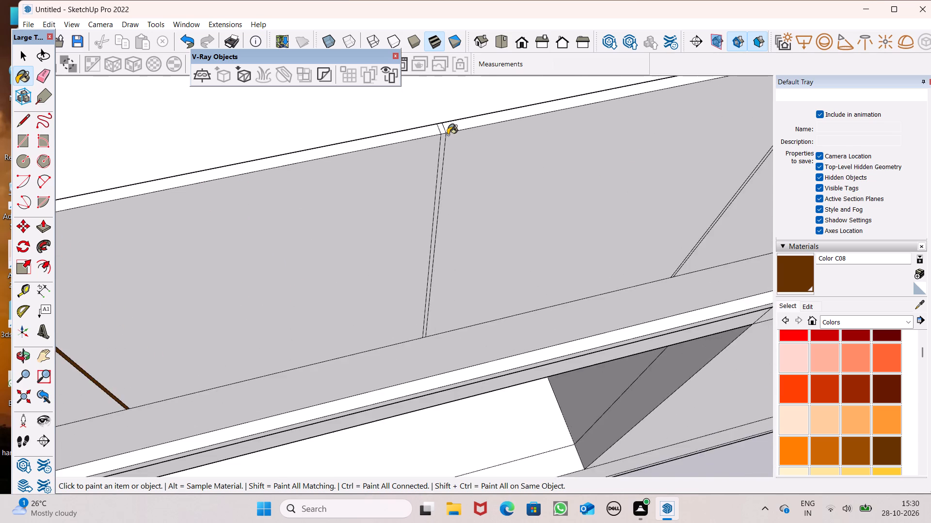
pyautogui.scroll(5, 448, 135)
pyautogui.click(437, 127)
pyautogui.click(437, 145)
# Paint the top and front faces of the third parapet strip with Color C08.
pyautogui.scroll(-8, 305, 317)
pyautogui.scroll(4, 635, 191)
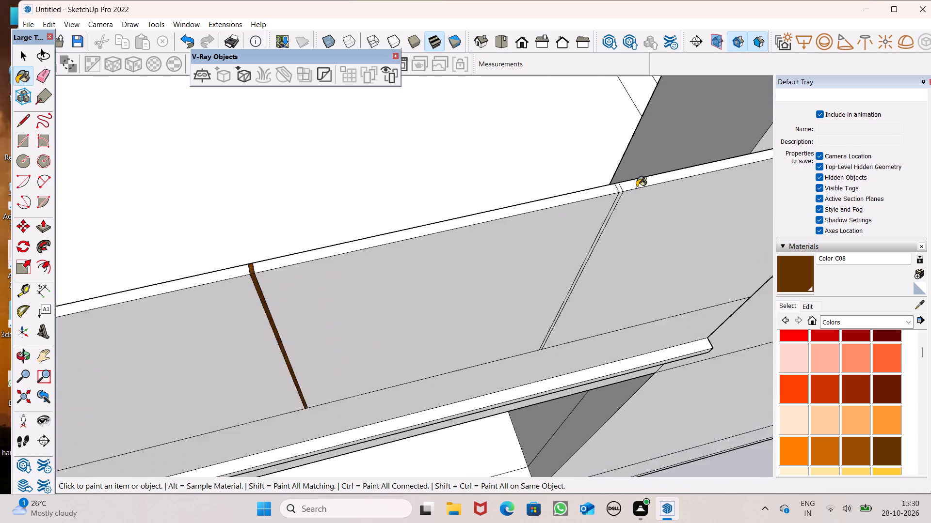
pyautogui.scroll(9, 637, 187)
pyautogui.click(621, 179)
pyautogui.click(619, 203)
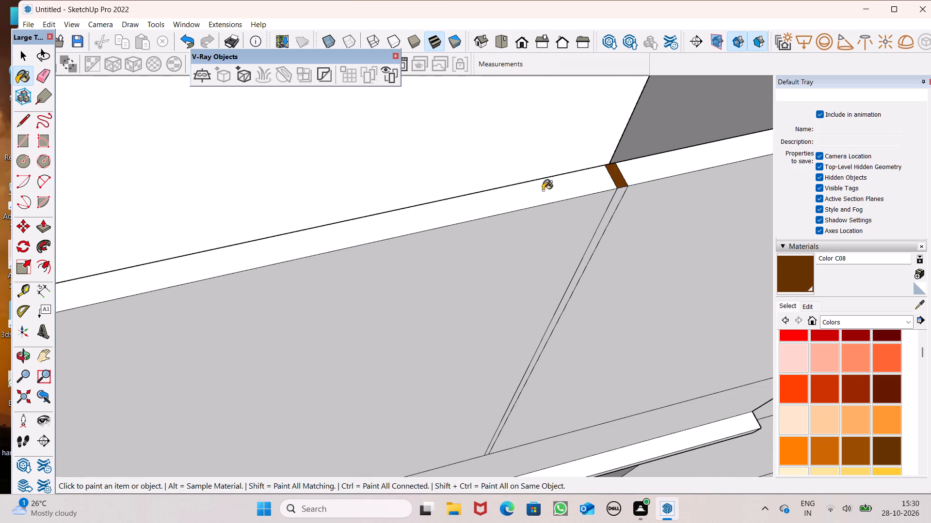
pyautogui.scroll(-5, 459, 222)
pyautogui.scroll(13, 622, 195)
pyautogui.click(455, 211)
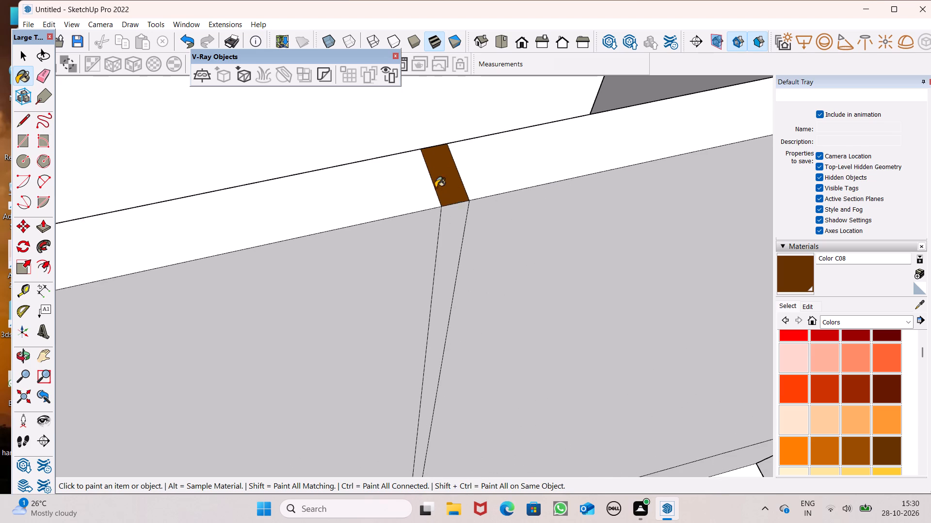
# Paint the inner, balcony-side face of the first parapet strip with the brown Color C08.
pyautogui.scroll(-15, 411, 173)
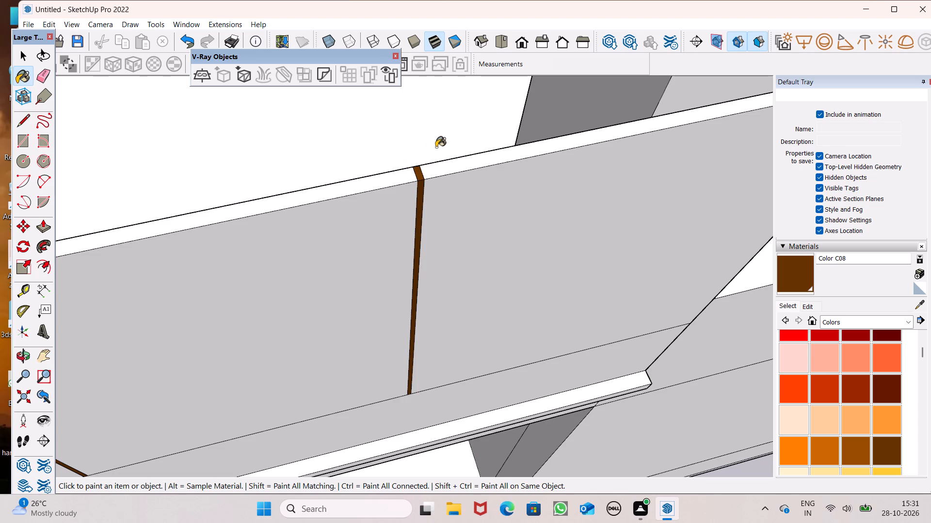
pyautogui.scroll(-8, 549, 190)
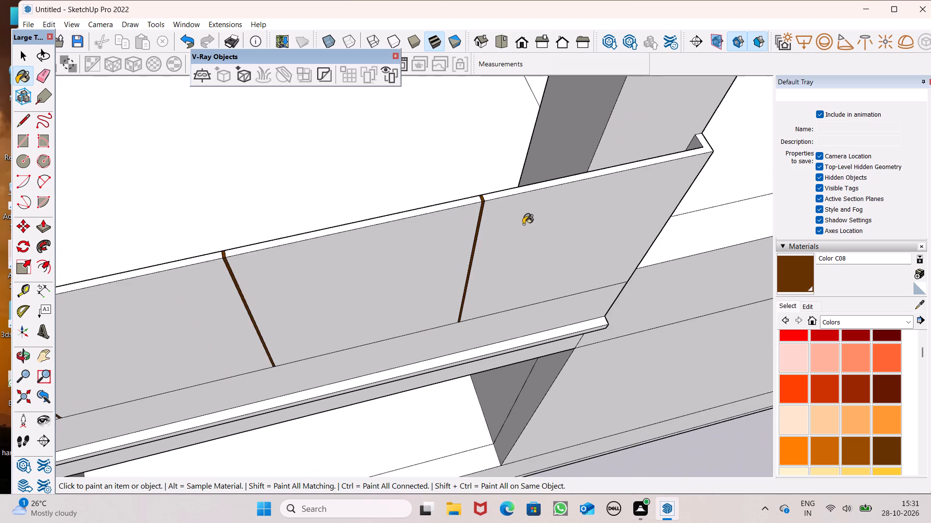
pyautogui.scroll(-4, 480, 231)
pyautogui.moveTo(504, 251); pyautogui.dragTo(721, 302, button='middle')
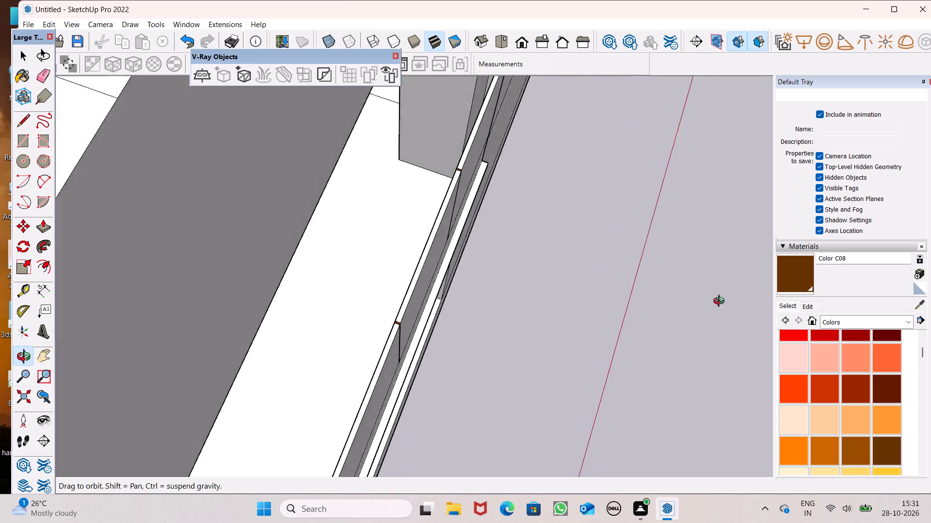
pyautogui.moveTo(721, 302); pyautogui.dragTo(680, 287, button='middle')
pyautogui.scroll(8, 475, 412)
pyautogui.scroll(-7, 327, 325)
pyautogui.scroll(-3, 307, 291)
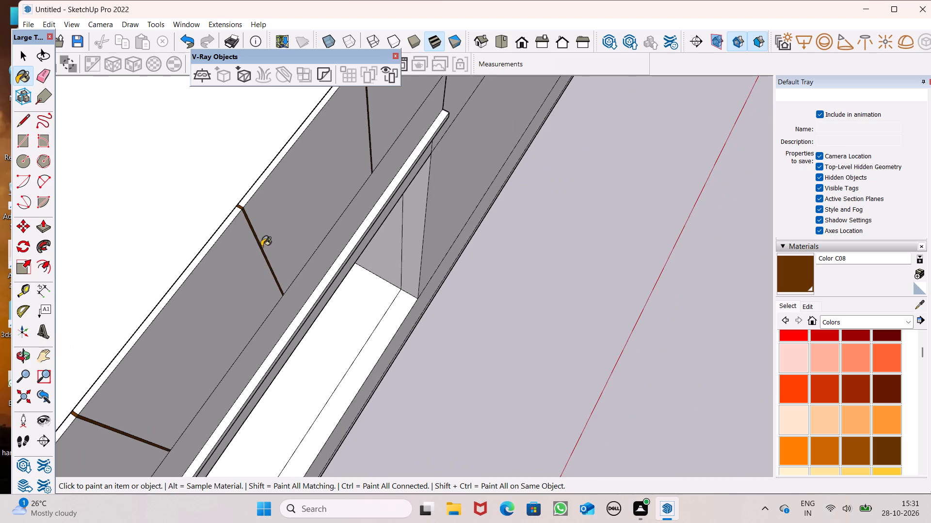
pyautogui.moveTo(260, 246); pyautogui.dragTo(387, 184, button='middle')
pyautogui.moveTo(302, 218); pyautogui.dragTo(352, 180, button='middle')
pyautogui.scroll(3, 216, 323)
pyautogui.moveTo(276, 339); pyautogui.dragTo(324, 290, button='middle')
pyautogui.scroll(5, 534, 185)
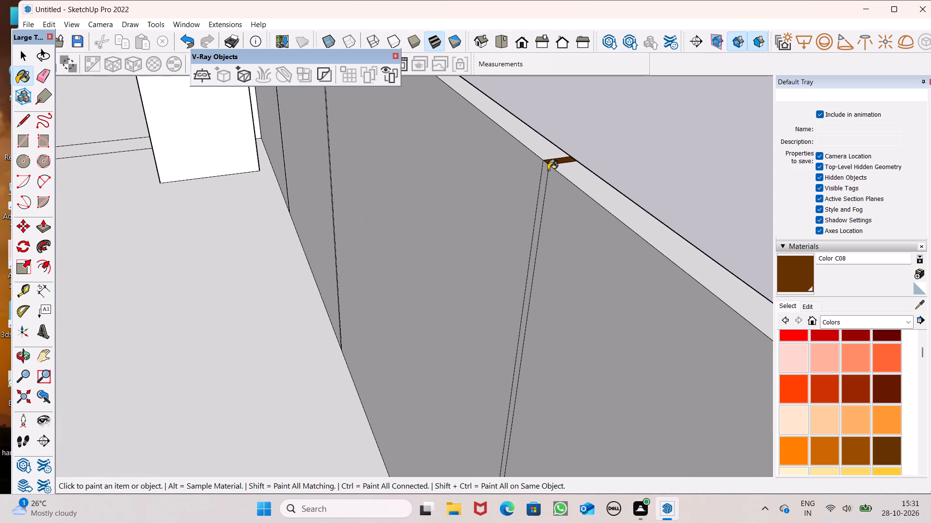
pyautogui.click(546, 172)
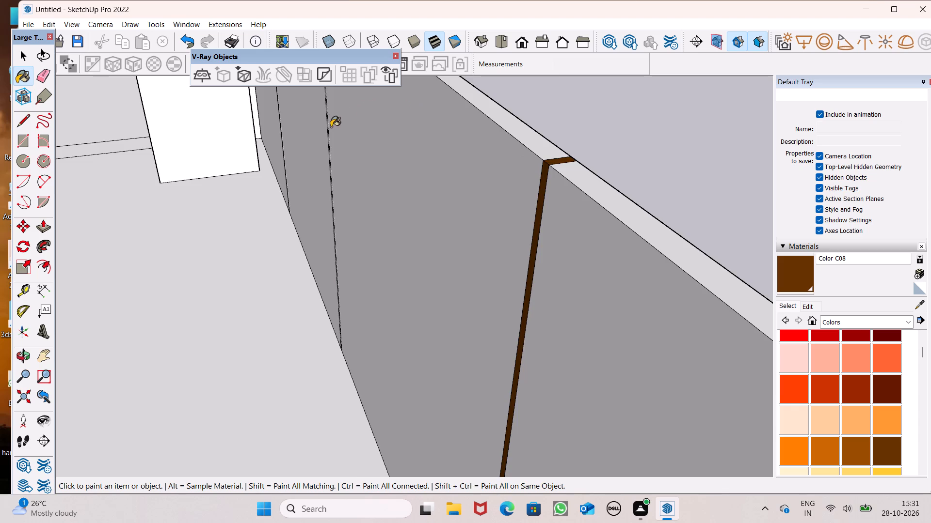
# Paint the balcony-side faces of the middle and third parapet strips with Color C08.
pyautogui.scroll(14, 323, 128)
pyautogui.middleClick(325, 118)
pyautogui.scroll(4, 324, 120)
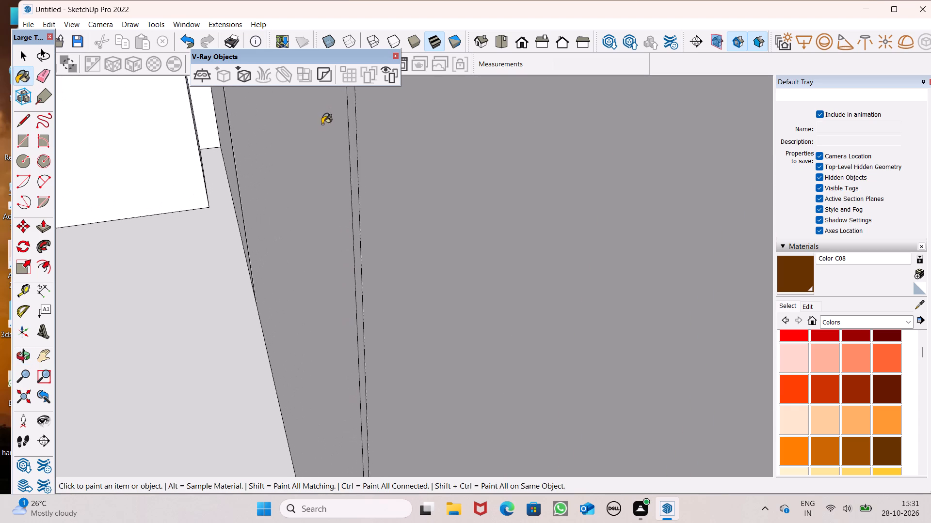
pyautogui.scroll(1, 322, 124)
pyautogui.click(356, 137)
pyautogui.scroll(7, 178, 176)
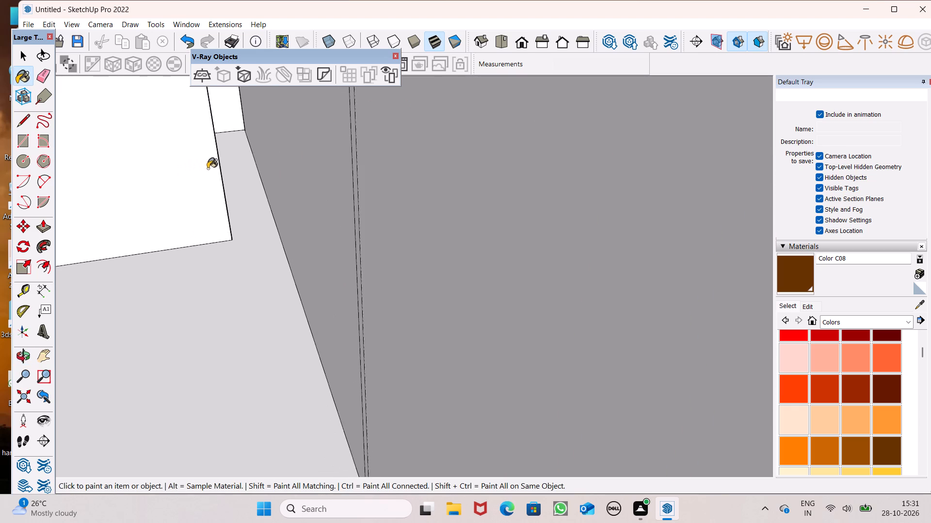
pyautogui.scroll(4, 299, 212)
pyautogui.click(378, 225)
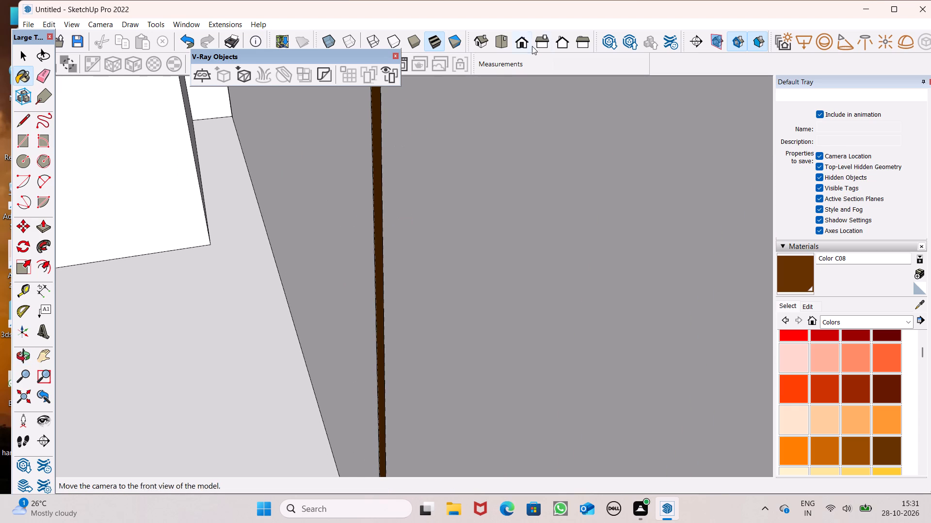
# Examine the painted strips on the upper balcony parapet from the standard front view.
pyautogui.click(520, 44)
pyautogui.scroll(-15, 401, 177)
pyautogui.scroll(-8, 385, 215)
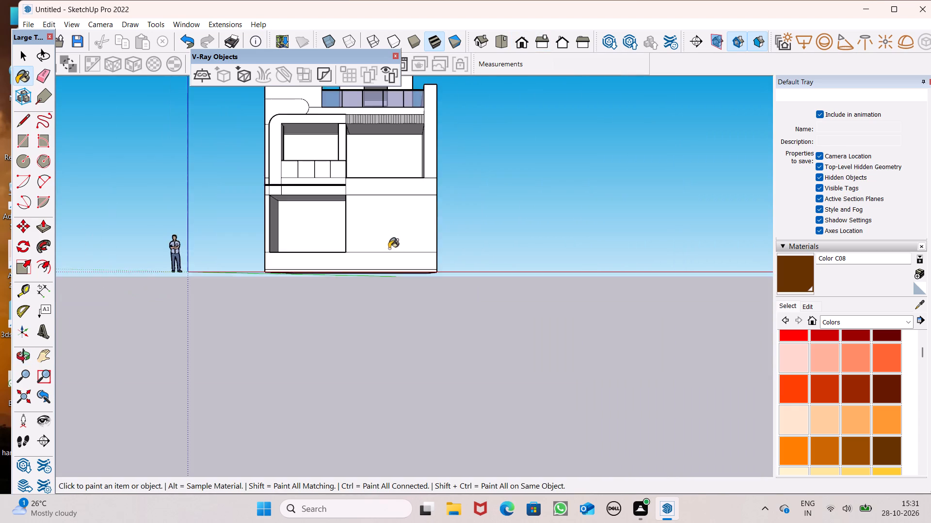
pyautogui.moveTo(387, 246); pyautogui.dragTo(389, 360, button='middle')
pyautogui.scroll(1, 389, 360)
pyautogui.scroll(8, 328, 203)
pyautogui.scroll(11, 257, 186)
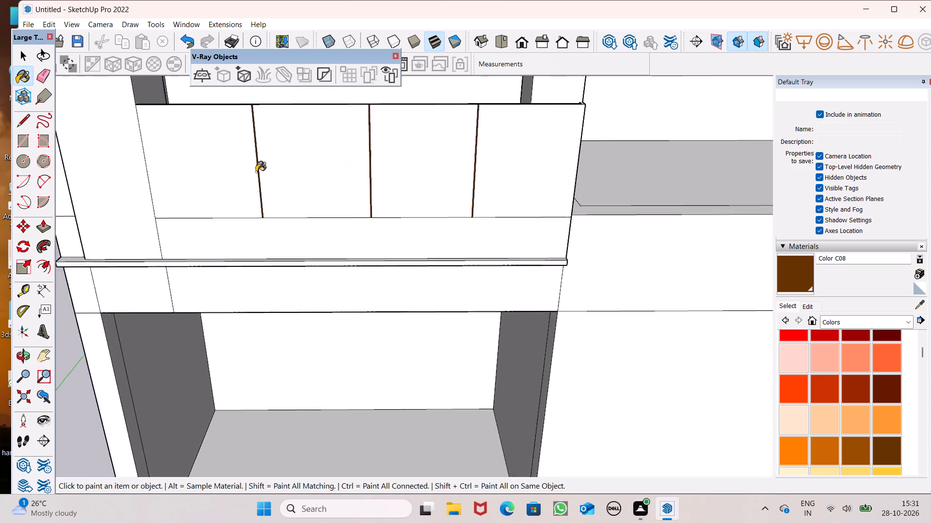
pyautogui.scroll(5, 256, 172)
pyautogui.scroll(-2, 299, 188)
pyautogui.scroll(-6, 593, 301)
# Paint the four outer parapet panels between the strips with Translucent Glass Gray from the Glass and Mirrors collection.
pyautogui.moveTo(622, 347); pyautogui.dragTo(656, 383, button='middle')
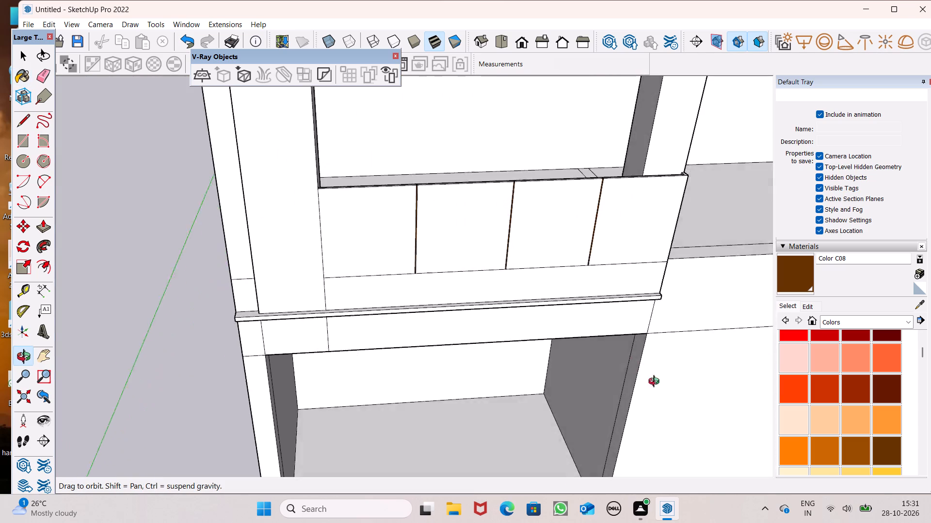
pyautogui.moveTo(656, 383); pyautogui.dragTo(676, 445, button='middle')
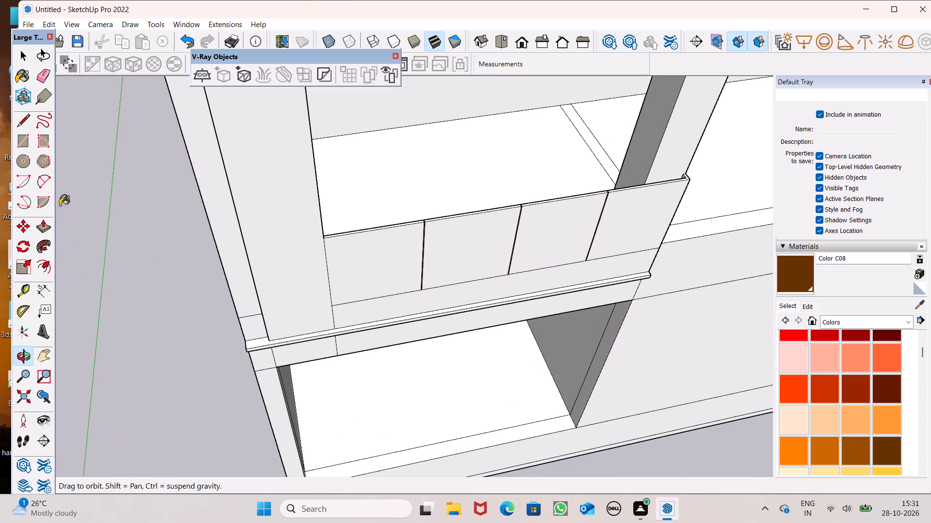
pyautogui.click(853, 321)
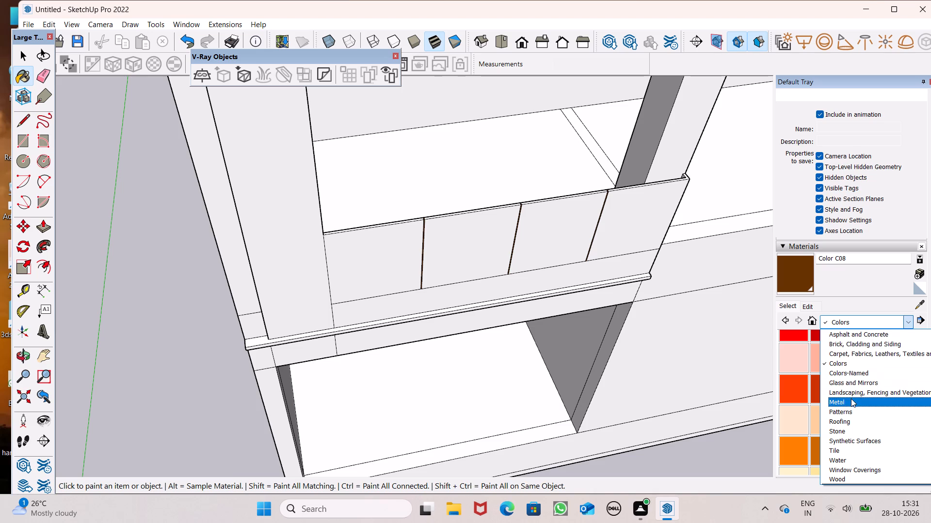
pyautogui.click(866, 378)
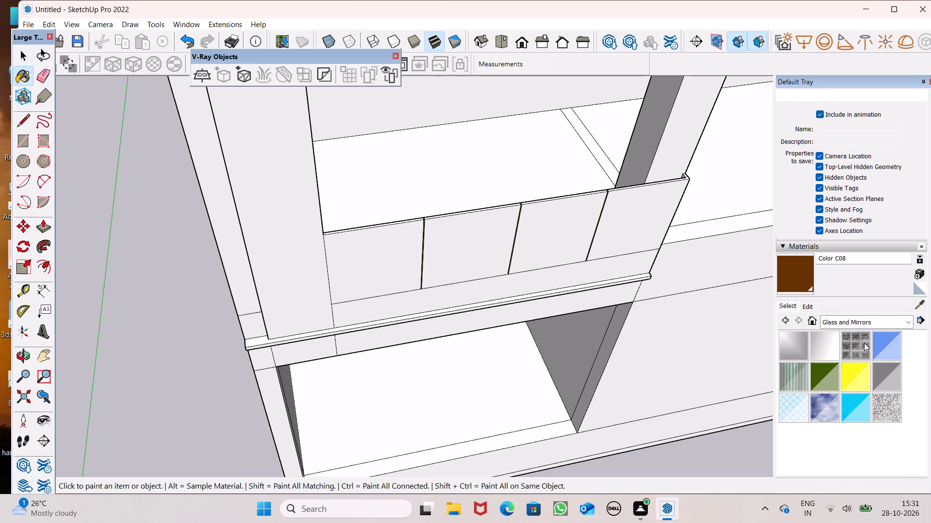
pyautogui.click(877, 378)
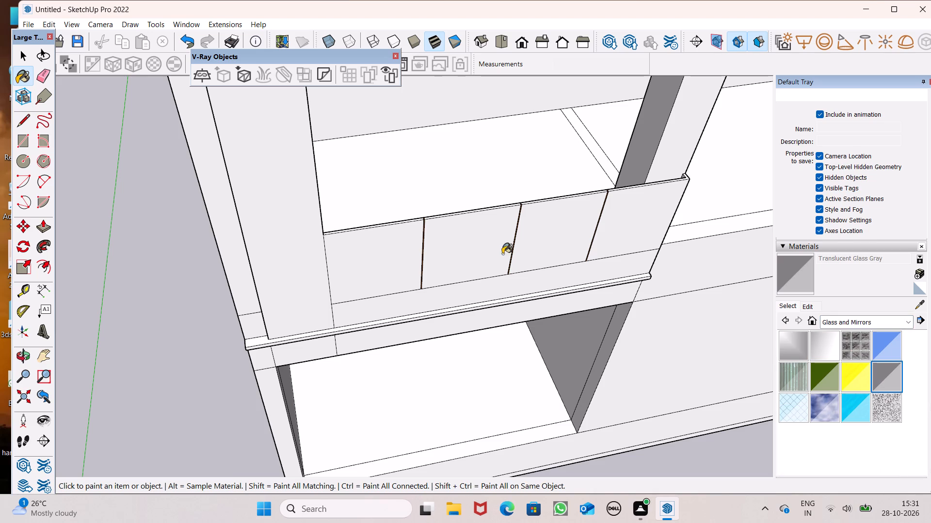
pyautogui.click(452, 232)
pyautogui.click(403, 251)
pyautogui.click(564, 245)
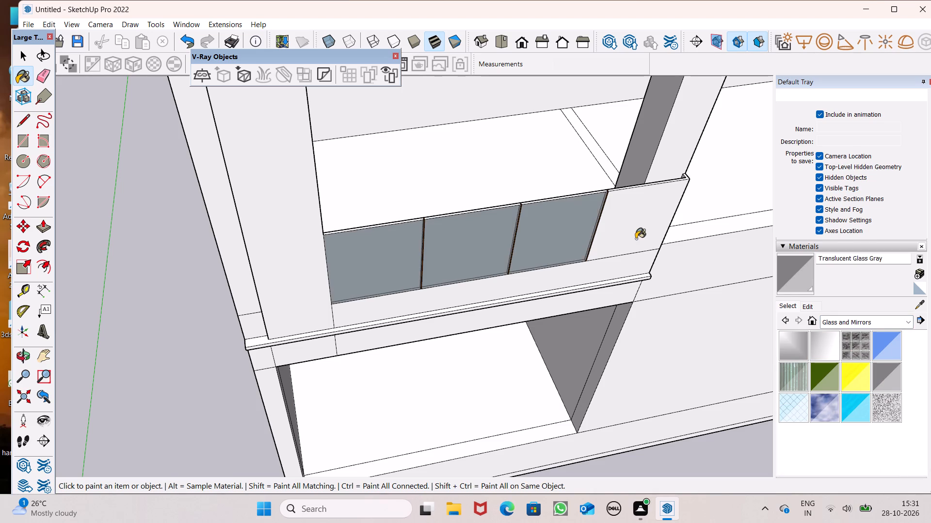
pyautogui.click(636, 239)
# Paint the outer face of the parapet's short return at the open end with Translucent Glass Gray.
pyautogui.moveTo(642, 235); pyautogui.dragTo(271, 90, button='middle')
pyautogui.scroll(3, 315, 228)
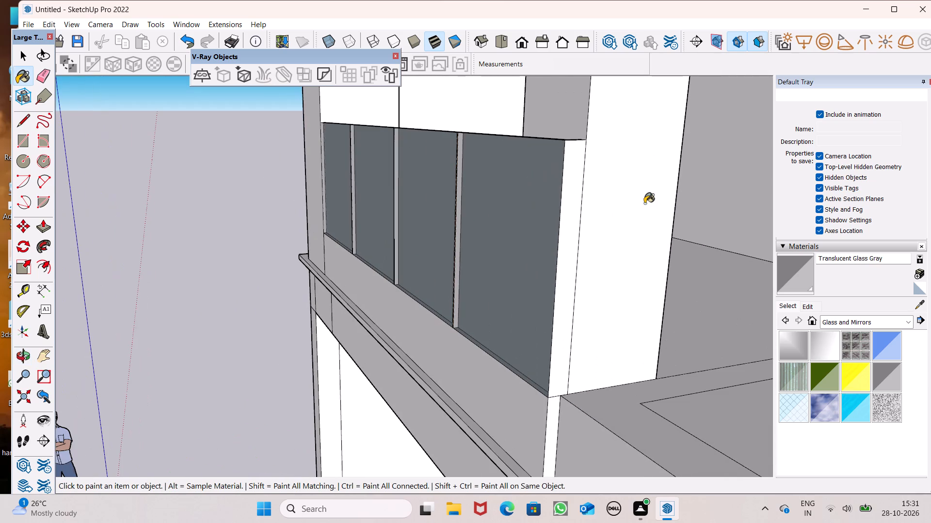
pyautogui.click(574, 199)
# Paint the balcony-side faces of the three parapet panels nearest the open end with Translucent Glass Gray.
pyautogui.moveTo(617, 181); pyautogui.dragTo(315, 172, button='middle')
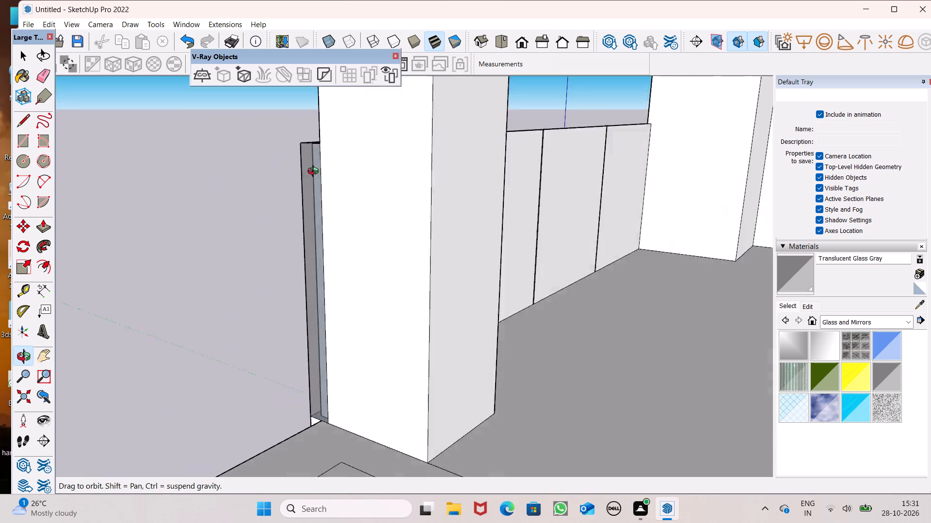
pyautogui.moveTo(315, 172); pyautogui.dragTo(223, 158, button='middle')
pyautogui.click(400, 216)
pyautogui.click(506, 195)
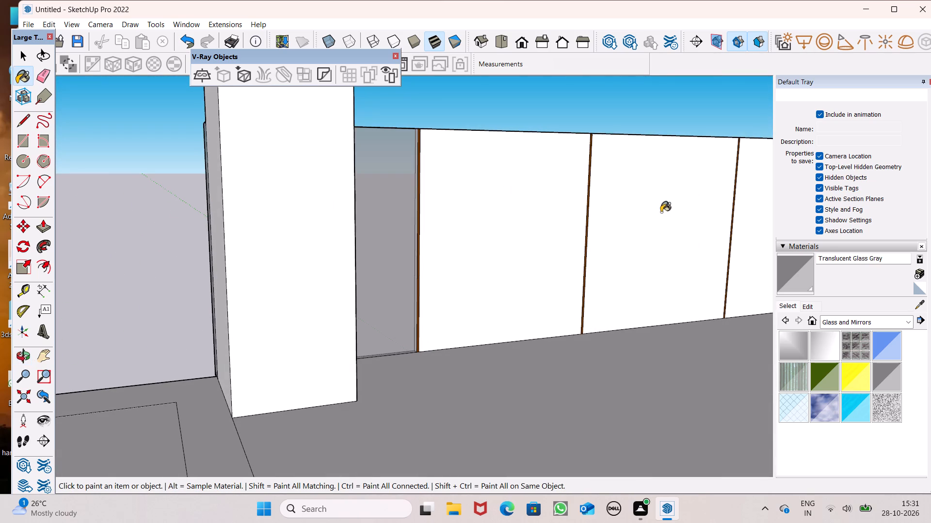
pyautogui.click(661, 212)
# Paint the balcony-side face of the first parapet panel, farthest from the open end, with Translucent Glass Gray.
pyautogui.scroll(-3, 530, 205)
pyautogui.moveTo(581, 203); pyautogui.dragTo(898, 168, button='middle')
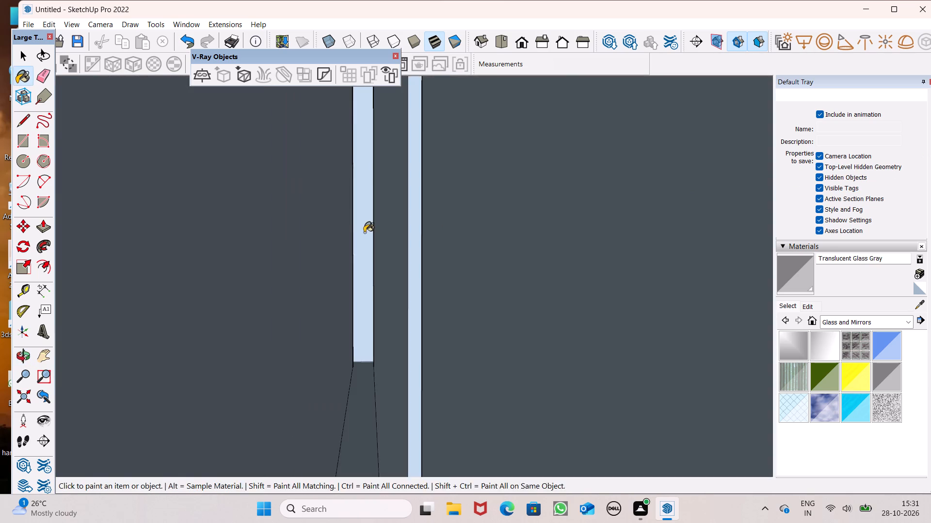
pyautogui.moveTo(364, 233); pyautogui.dragTo(700, 220, button='middle')
pyautogui.scroll(1, 700, 220)
pyautogui.scroll(-5, 234, 254)
pyautogui.scroll(-6, 301, 255)
pyautogui.moveTo(308, 261); pyautogui.dragTo(416, 429, button='middle')
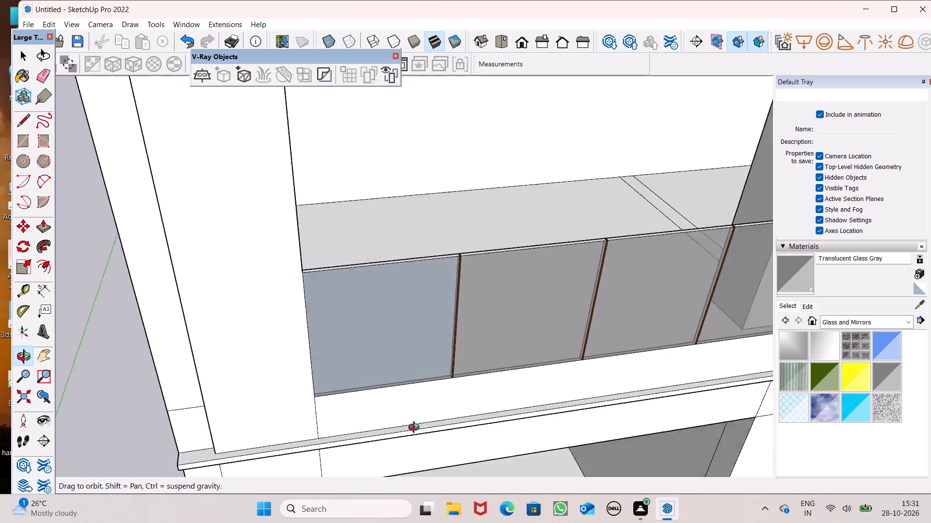
pyautogui.moveTo(416, 429); pyautogui.dragTo(270, 480, button='middle')
pyautogui.scroll(3, 382, 282)
pyautogui.moveTo(388, 338); pyautogui.dragTo(188, 349, button='middle')
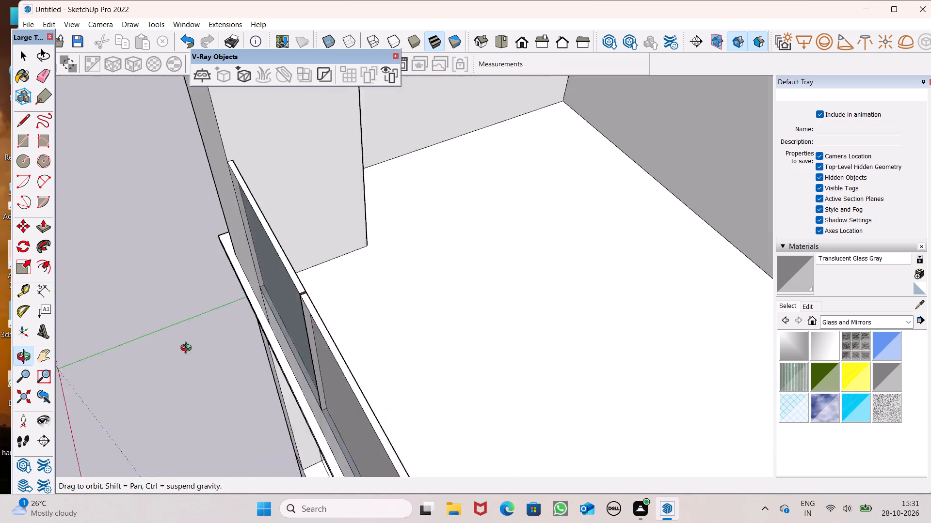
pyautogui.moveTo(188, 349); pyautogui.dragTo(111, 318, button='middle')
pyautogui.click(284, 255)
# Paint the inner face of the parapet's short return at the open end with Translucent Glass Gray.
pyautogui.scroll(1, 313, 271)
pyautogui.moveTo(312, 271); pyautogui.dragTo(277, 268, button='middle')
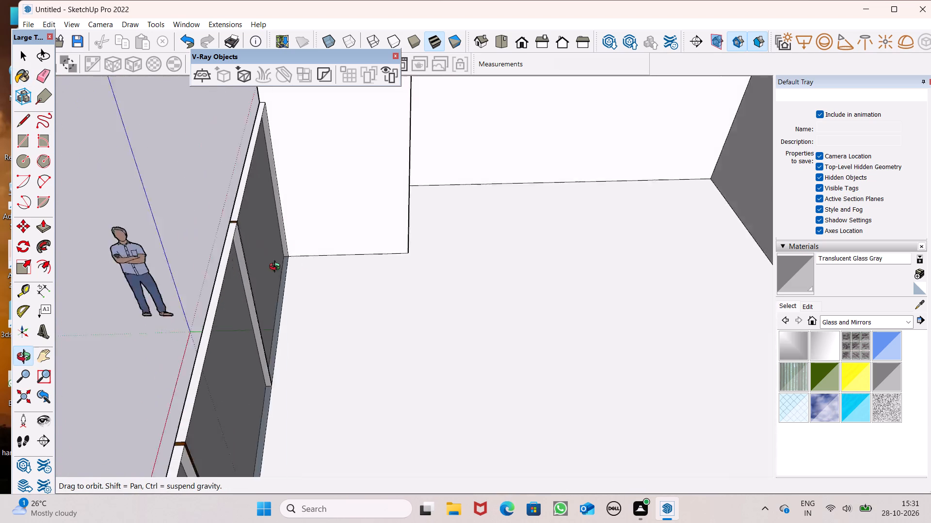
pyautogui.moveTo(277, 268); pyautogui.dragTo(574, 231, button='middle')
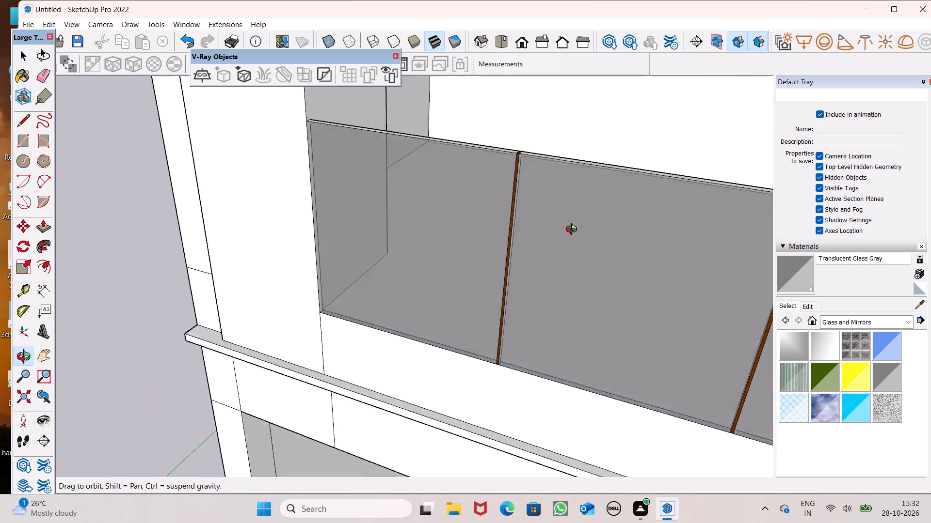
pyautogui.moveTo(574, 231); pyautogui.dragTo(690, 293, button='middle')
pyautogui.scroll(-10, 361, 274)
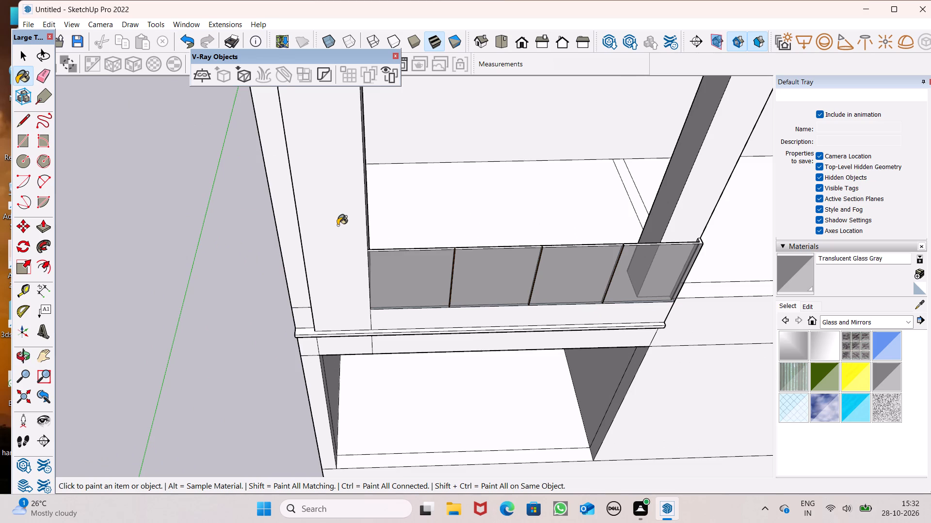
pyautogui.scroll(-2, 343, 262)
pyautogui.moveTo(331, 323); pyautogui.dragTo(460, 296, button='middle')
pyautogui.scroll(7, 501, 251)
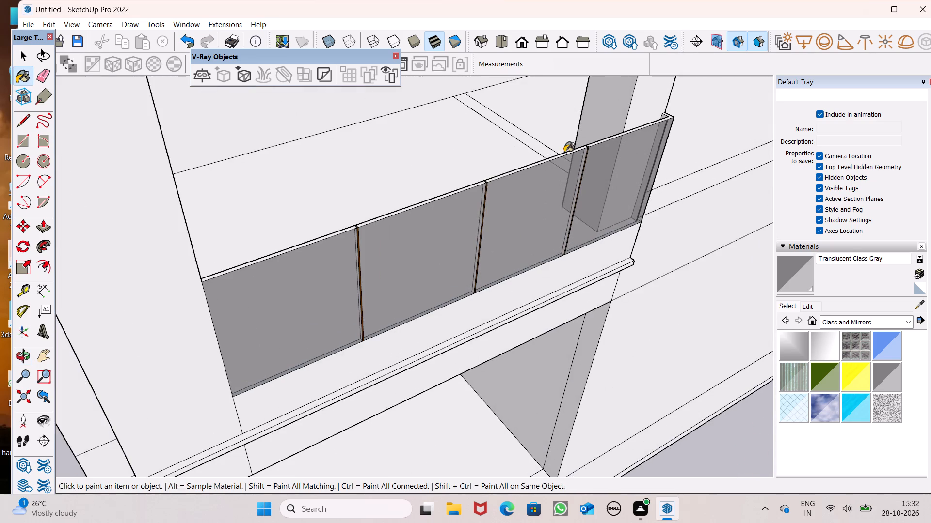
pyautogui.scroll(10, 628, 113)
pyautogui.scroll(13, 684, 122)
pyautogui.middleClick(683, 97)
pyautogui.click(683, 96)
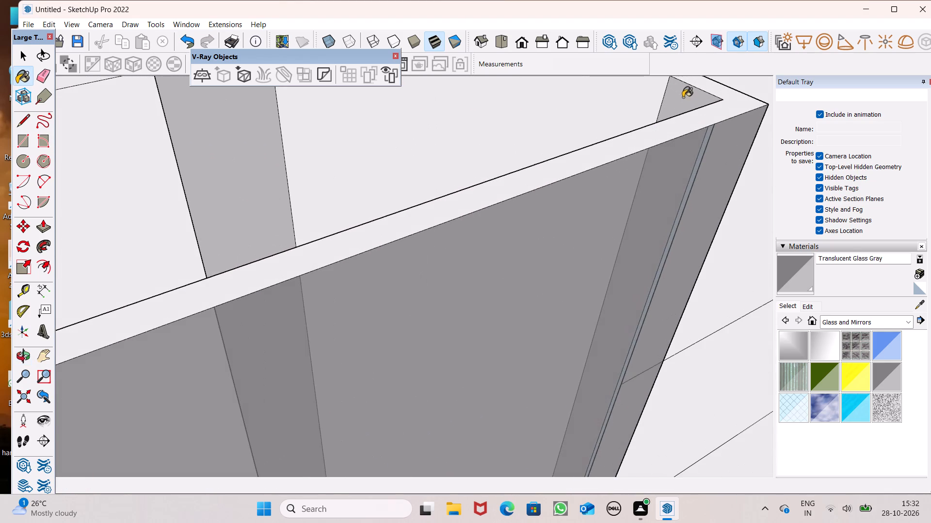
# Paint the side face, turned away from the open end, of the parapet strip nearest the open end with Color C08.
pyautogui.scroll(-8, 669, 136)
pyautogui.scroll(-8, 562, 170)
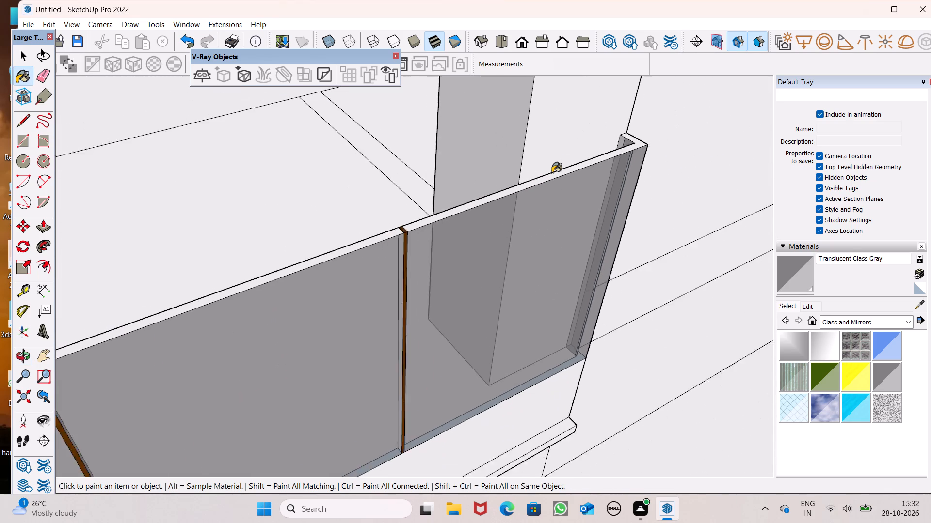
pyautogui.scroll(-3, 552, 173)
pyautogui.scroll(-3, 503, 152)
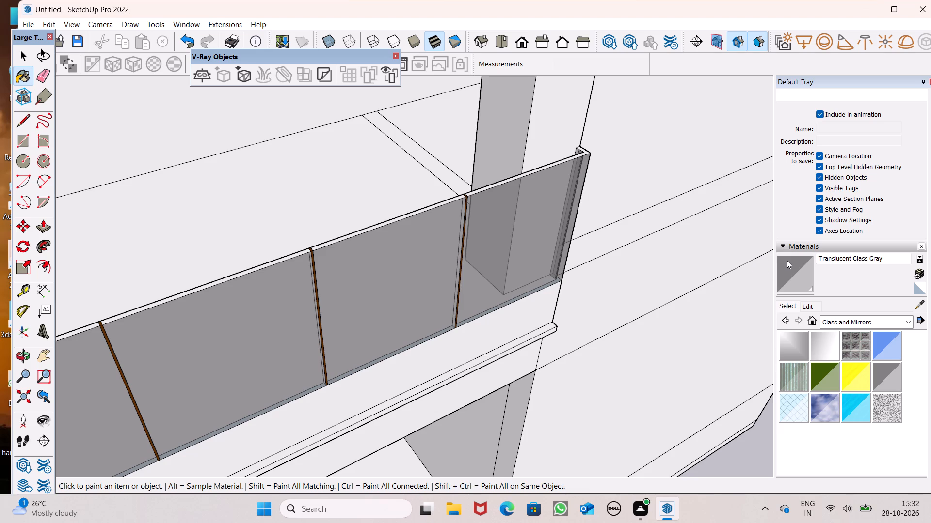
pyautogui.click(865, 326)
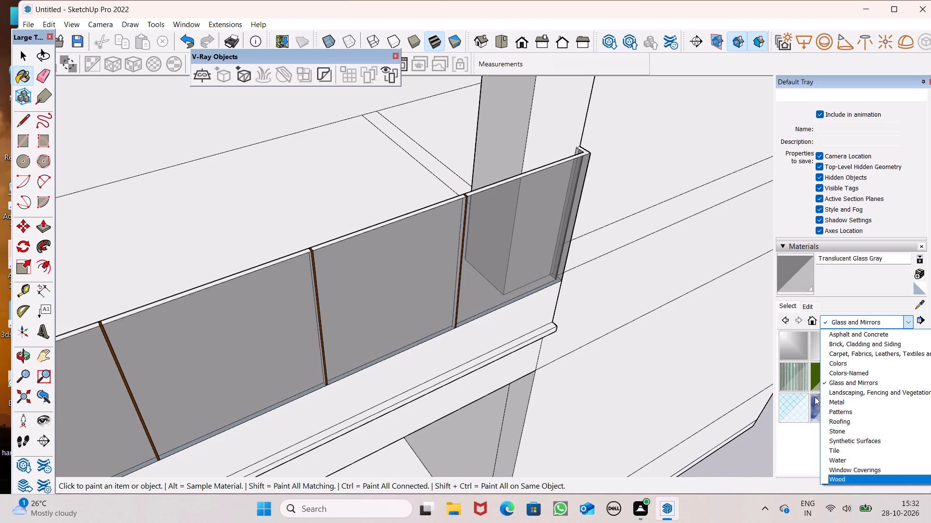
pyautogui.click(872, 367)
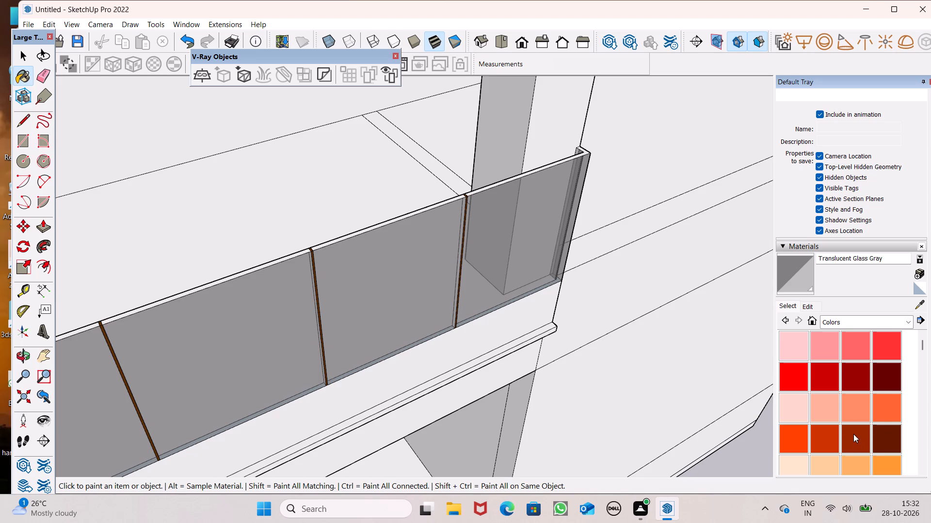
pyautogui.scroll(-2, 823, 409)
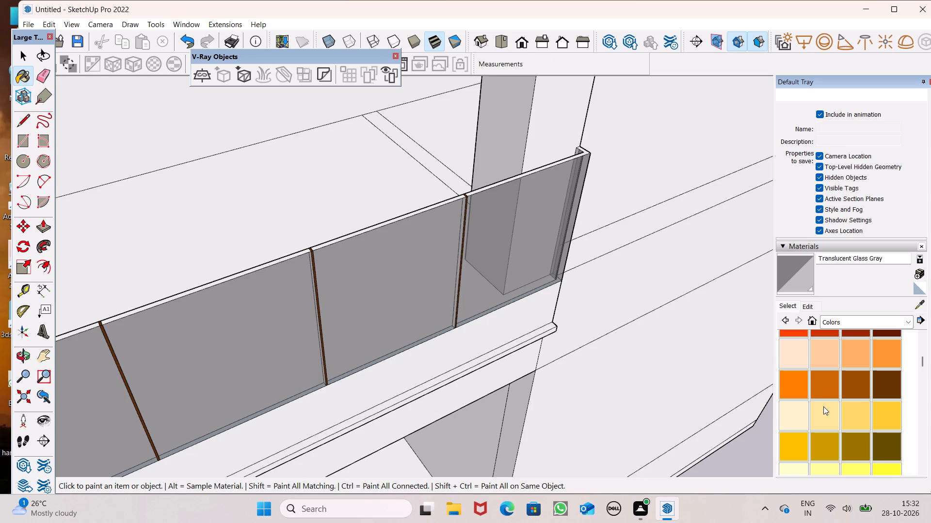
pyautogui.click(887, 375)
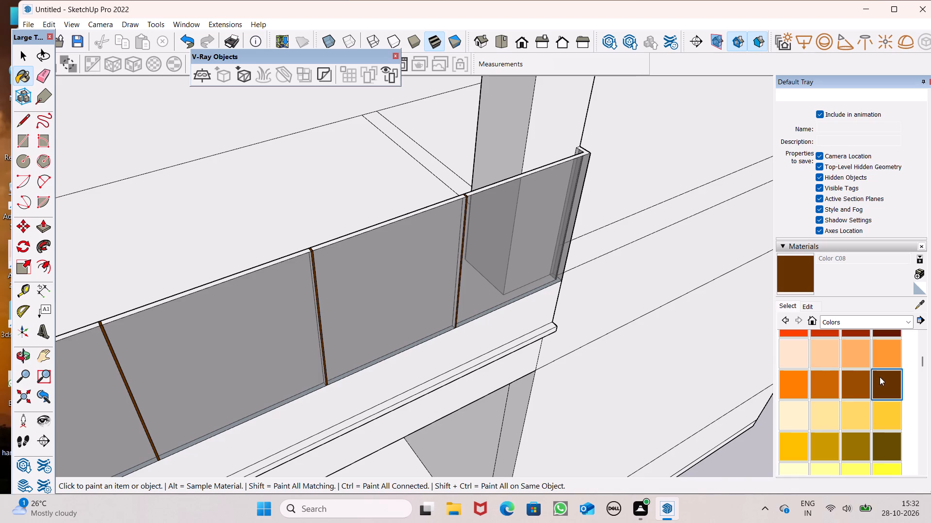
pyautogui.scroll(8, 576, 200)
pyautogui.moveTo(502, 233); pyautogui.dragTo(657, 304, button='middle')
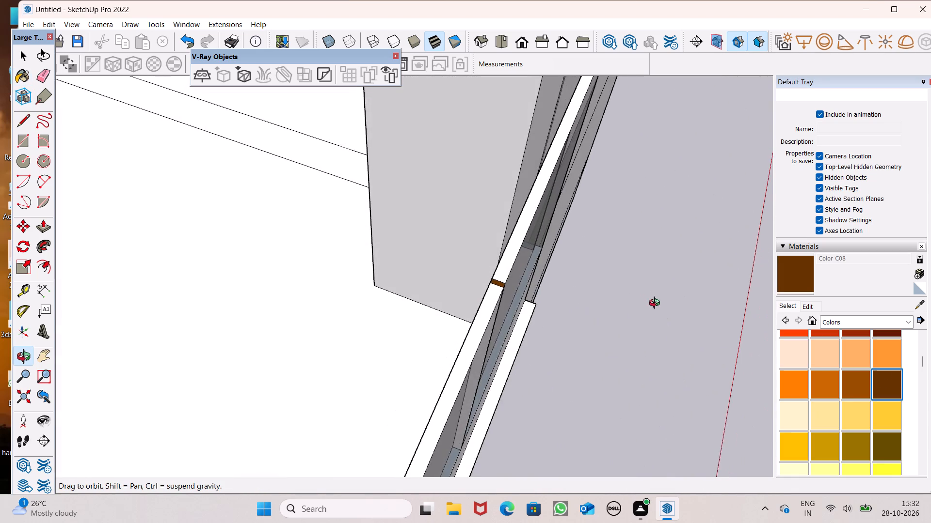
pyautogui.moveTo(657, 304); pyautogui.dragTo(659, 294, button='middle')
pyautogui.scroll(-5, 492, 277)
pyautogui.moveTo(494, 311); pyautogui.dragTo(473, 211, button='middle')
pyautogui.scroll(9, 473, 211)
pyautogui.scroll(1, 481, 102)
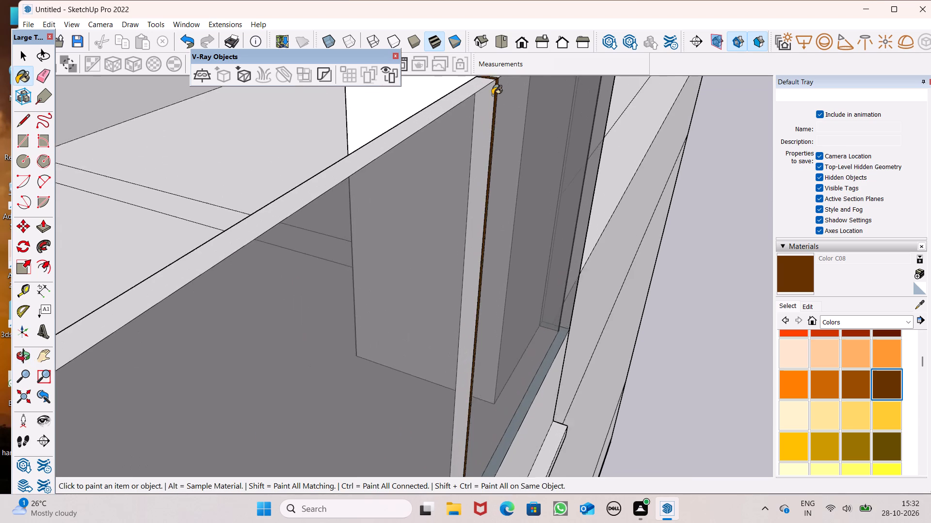
pyautogui.scroll(7, 492, 95)
pyautogui.moveTo(443, 157); pyautogui.dragTo(510, 86, button='middle')
pyautogui.scroll(18, 459, 202)
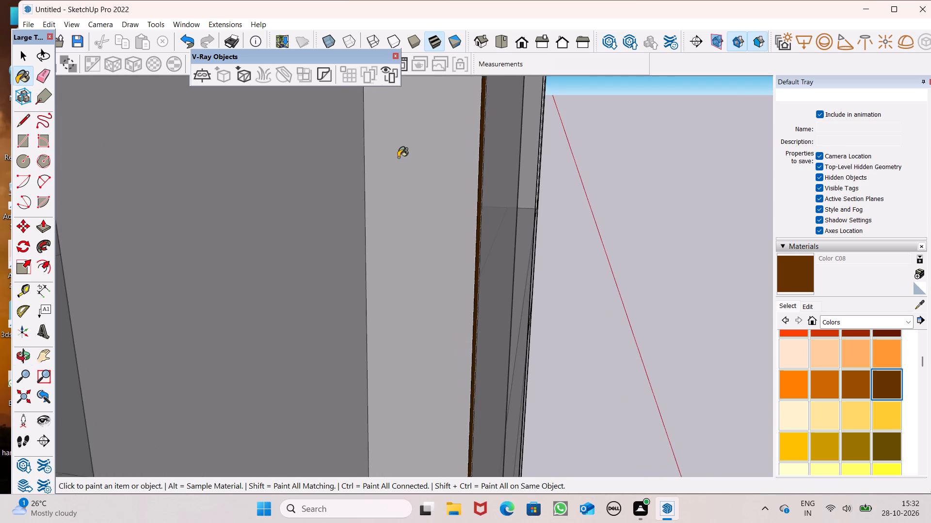
pyautogui.scroll(4, 398, 157)
pyautogui.middleClick(398, 158)
pyautogui.scroll(20, 404, 167)
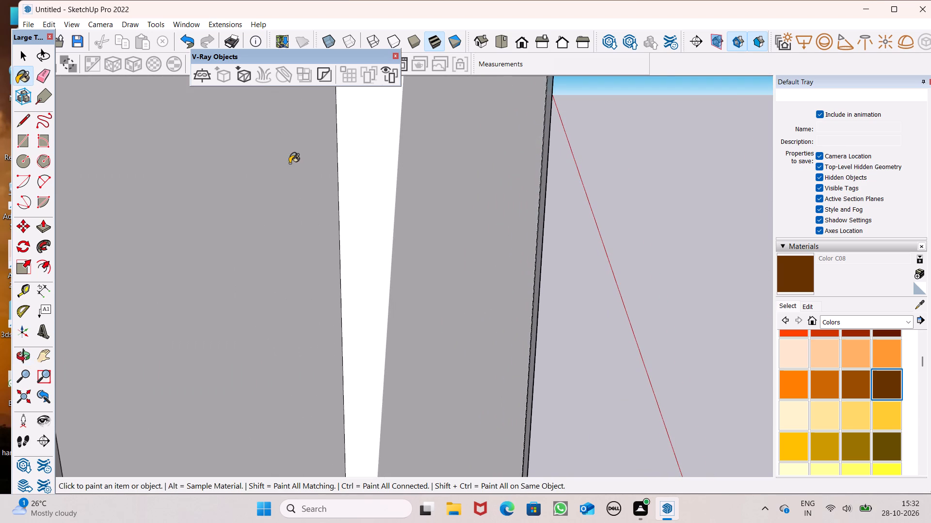
pyautogui.click(346, 163)
# Paint the opposite side face of the same strip, the one facing the parapet's open end, with Color C08.
pyautogui.scroll(-5, 383, 171)
pyautogui.moveTo(433, 260); pyautogui.dragTo(293, 279, button='middle')
pyautogui.scroll(-5, 301, 237)
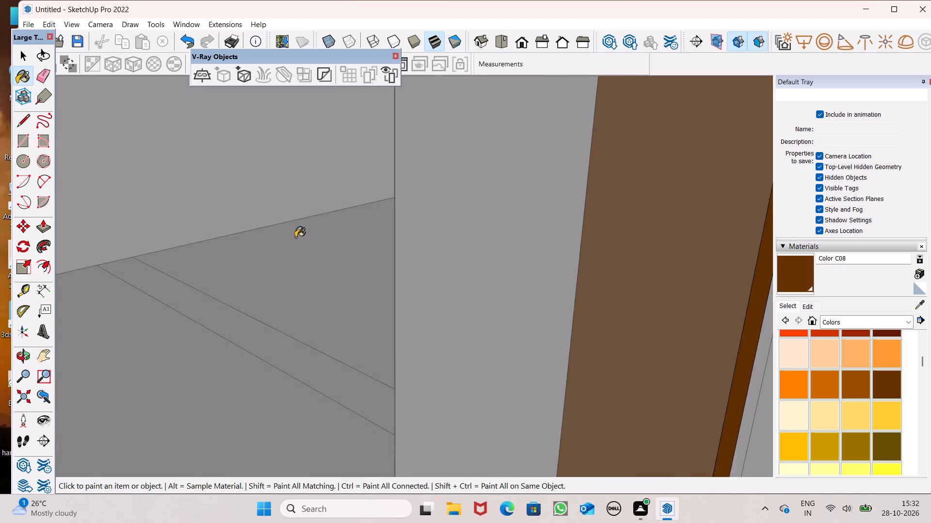
pyautogui.scroll(-19, 295, 237)
pyautogui.scroll(-15, 320, 231)
pyautogui.moveTo(412, 252); pyautogui.dragTo(371, 502, button='middle')
pyautogui.moveTo(450, 458); pyautogui.dragTo(344, 351, button='middle')
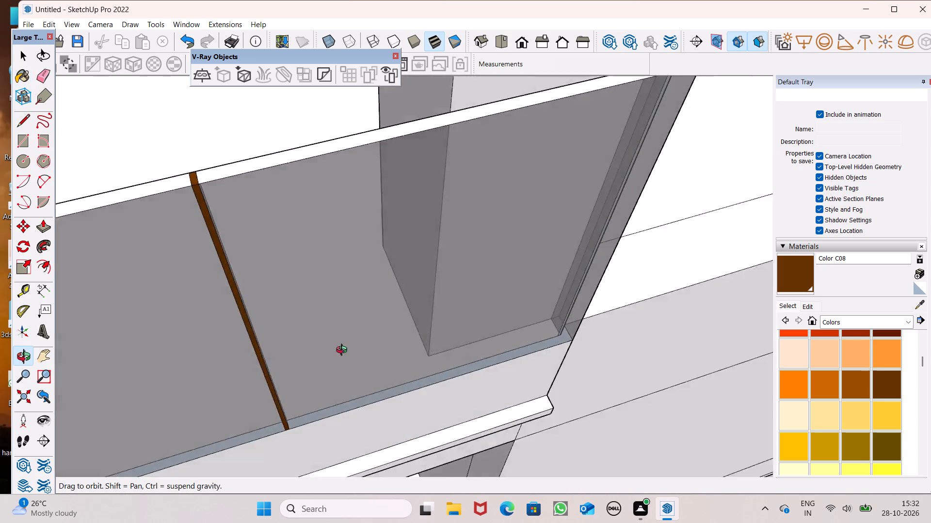
pyautogui.moveTo(344, 351); pyautogui.dragTo(126, 330, button='middle')
pyautogui.scroll(10, 157, 191)
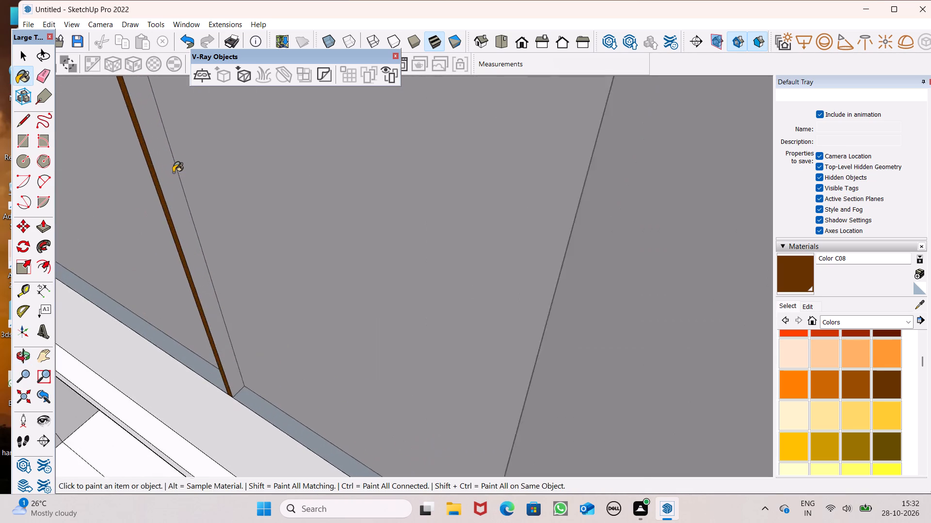
pyautogui.scroll(5, 173, 172)
pyautogui.moveTo(174, 178); pyautogui.dragTo(143, 138, button='middle')
pyautogui.scroll(2, 144, 140)
pyautogui.scroll(20, 170, 162)
pyautogui.scroll(1, 170, 162)
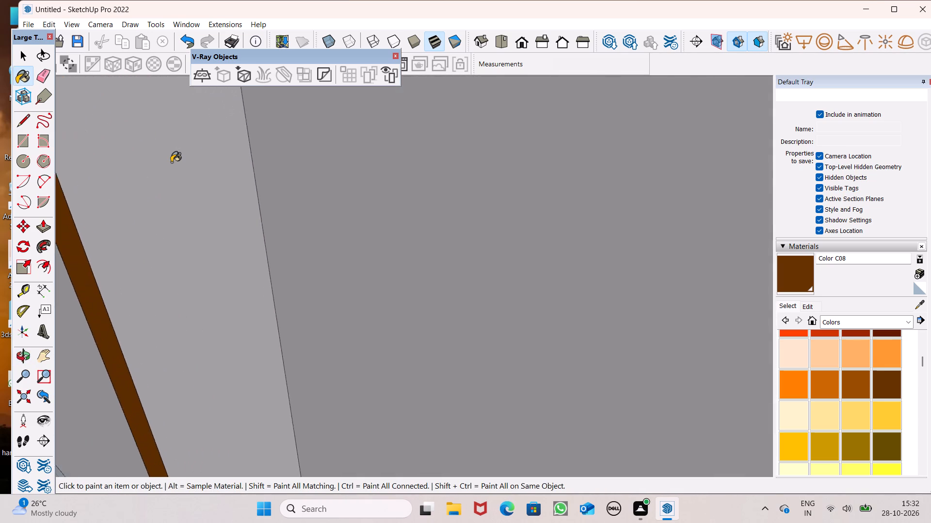
pyautogui.scroll(10, 171, 162)
pyautogui.scroll(17, 171, 162)
pyautogui.click(171, 161)
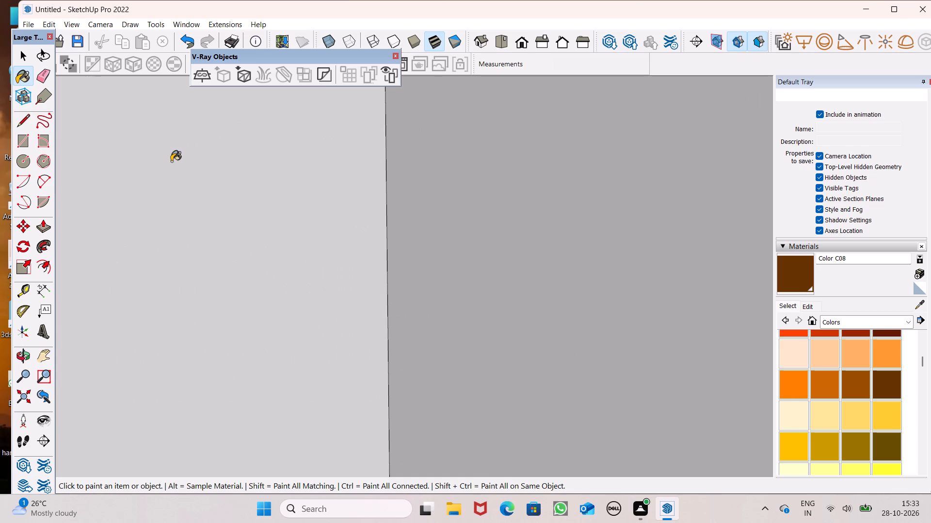
# Paint the middle parapet strip's side face that faces the open end with Color C08.
pyautogui.scroll(-20, 283, 199)
pyautogui.scroll(-15, 283, 199)
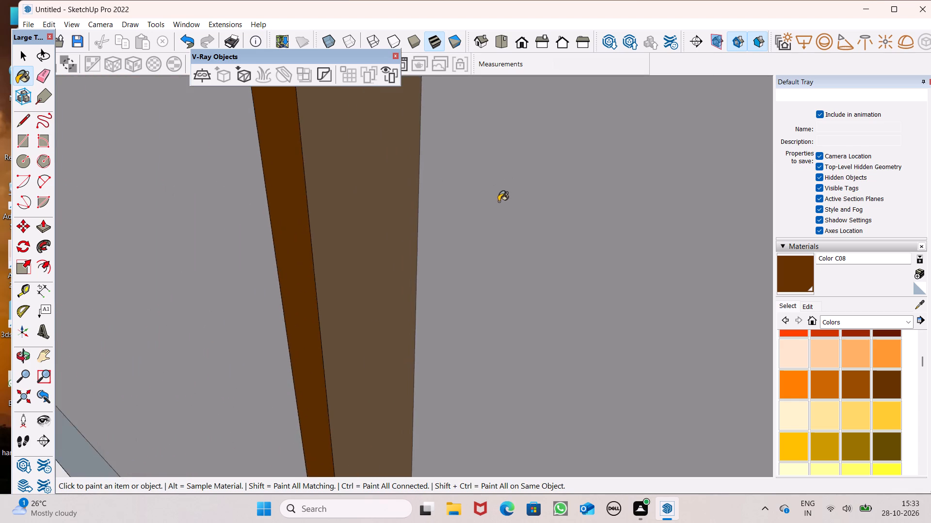
pyautogui.scroll(-20, 498, 201)
pyautogui.scroll(-8, 503, 231)
pyautogui.scroll(7, 243, 130)
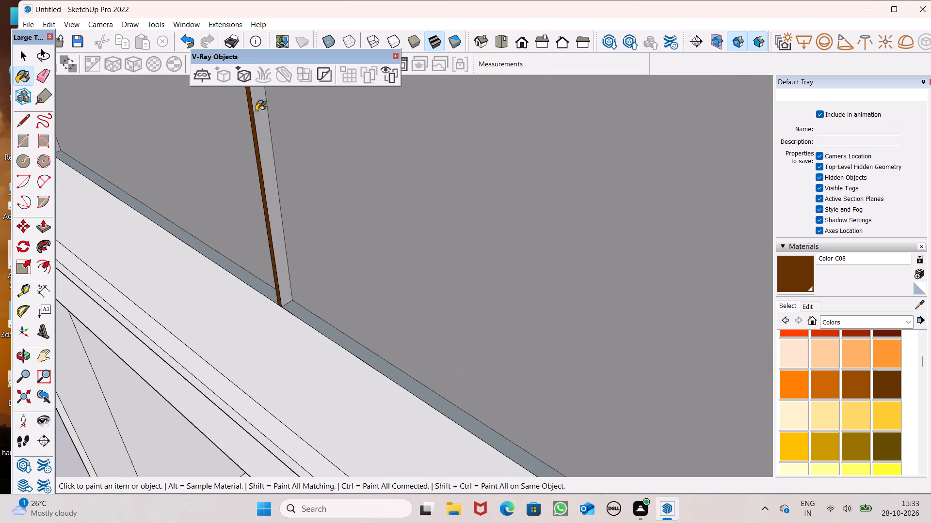
pyautogui.scroll(16, 289, 115)
pyautogui.moveTo(259, 156); pyautogui.dragTo(201, 113, button='middle')
pyautogui.scroll(1, 258, 153)
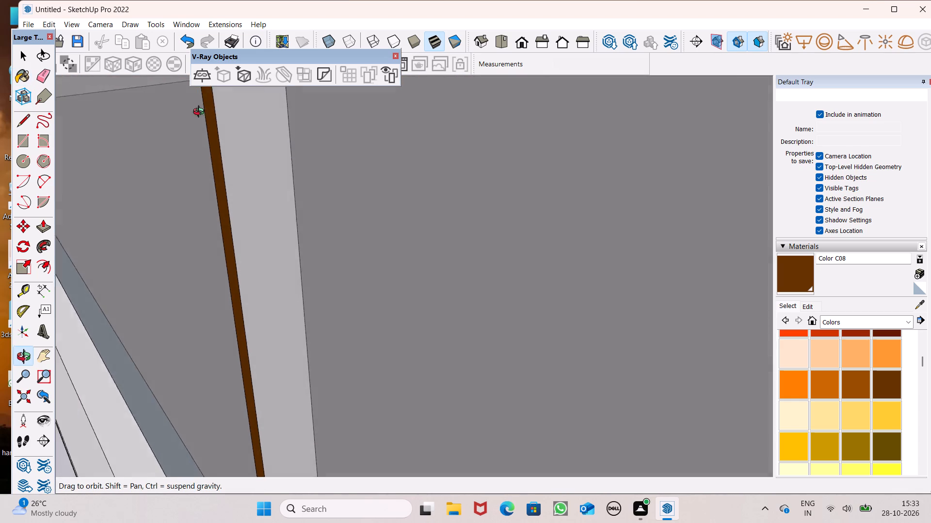
pyautogui.moveTo(201, 113); pyautogui.dragTo(197, 108, button='middle')
pyautogui.scroll(9, 197, 108)
pyautogui.moveTo(310, 263); pyautogui.dragTo(191, 202, button='middle')
pyautogui.scroll(1, 310, 263)
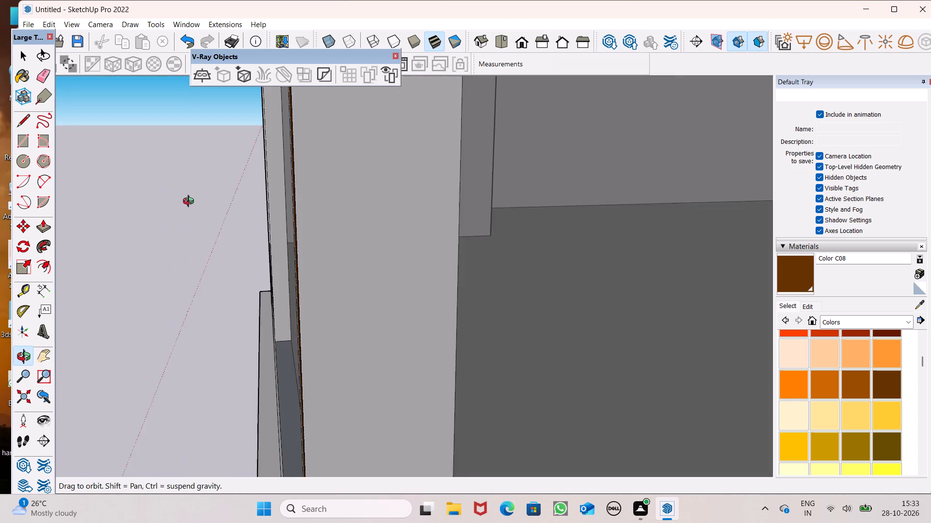
pyautogui.moveTo(191, 202); pyautogui.dragTo(190, 202, button='middle')
pyautogui.click(340, 253)
# Paint the middle strip's other side face, turned away from the open end, with Color C08.
pyautogui.moveTo(235, 276); pyautogui.dragTo(930, 284, button='middle')
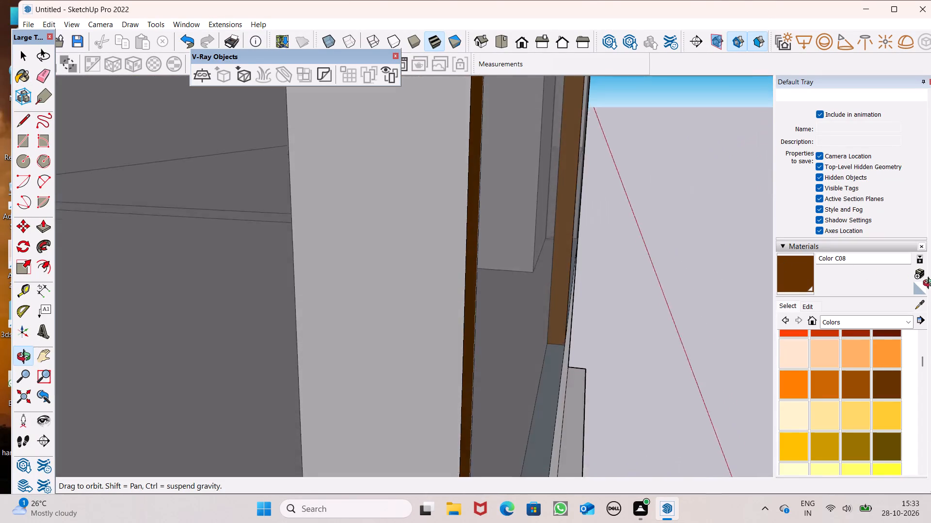
pyautogui.moveTo(930, 284); pyautogui.dragTo(929, 268, button='middle')
pyautogui.moveTo(300, 286); pyautogui.dragTo(413, 308, button='middle')
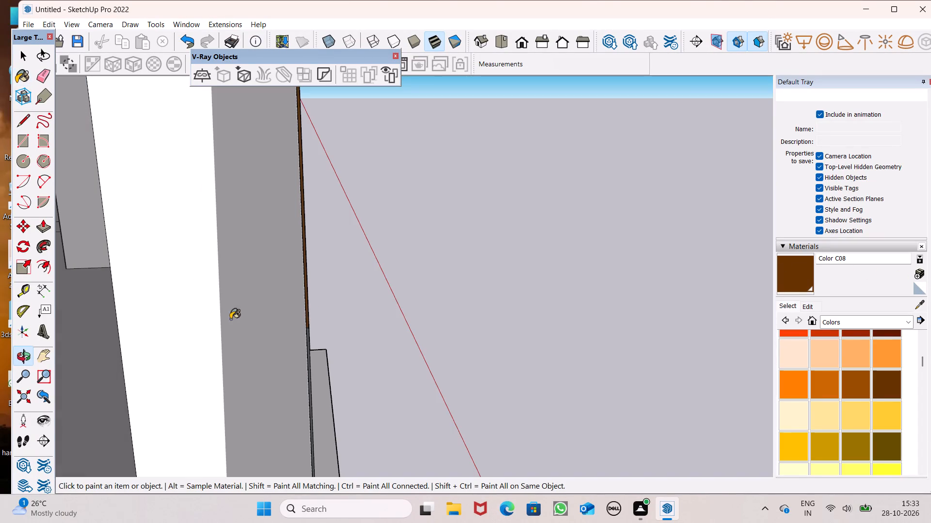
pyautogui.click(159, 318)
# Paint the side face, turned away from the open end, of the strip farthest from the open end with Color C08.
pyautogui.moveTo(342, 342); pyautogui.dragTo(104, 352, button='middle')
pyautogui.scroll(1, 104, 352)
pyautogui.scroll(-8, 318, 266)
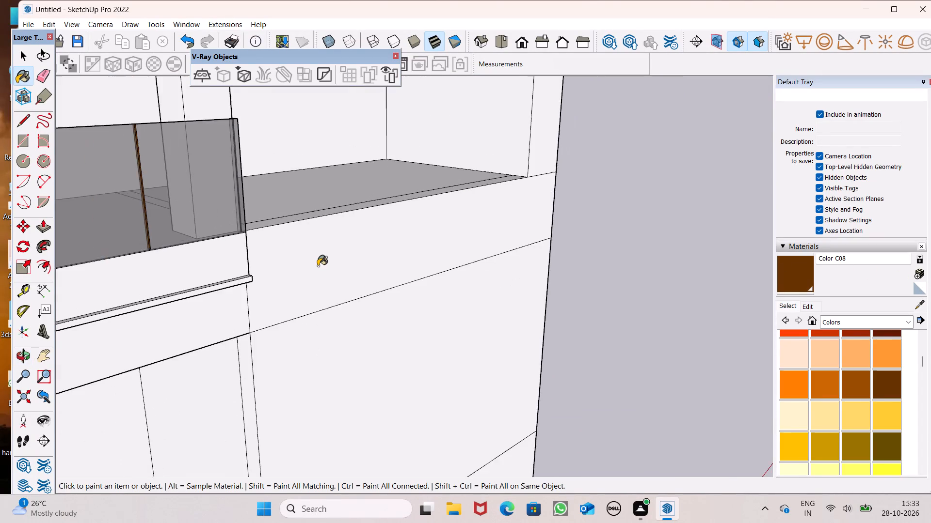
pyautogui.scroll(-5, 318, 266)
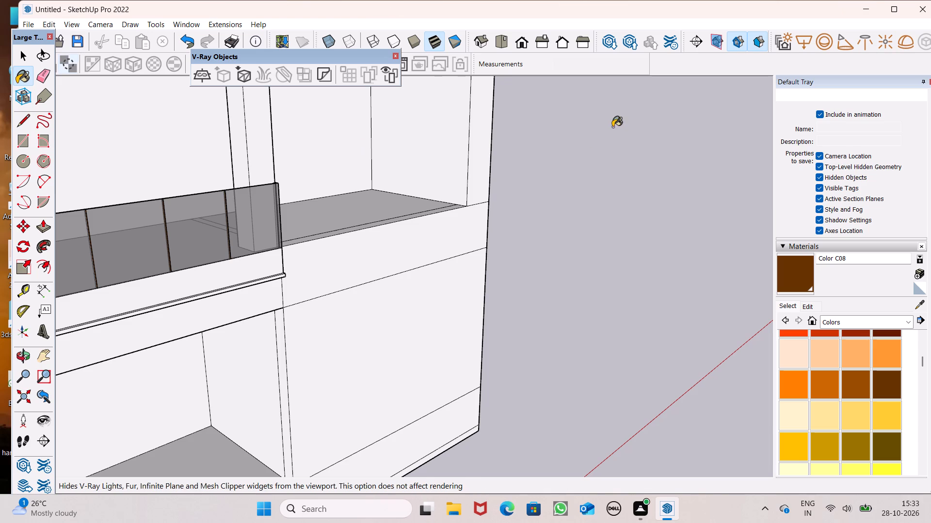
pyautogui.scroll(-4, 634, 198)
pyautogui.scroll(8, 318, 246)
pyautogui.scroll(4, 243, 217)
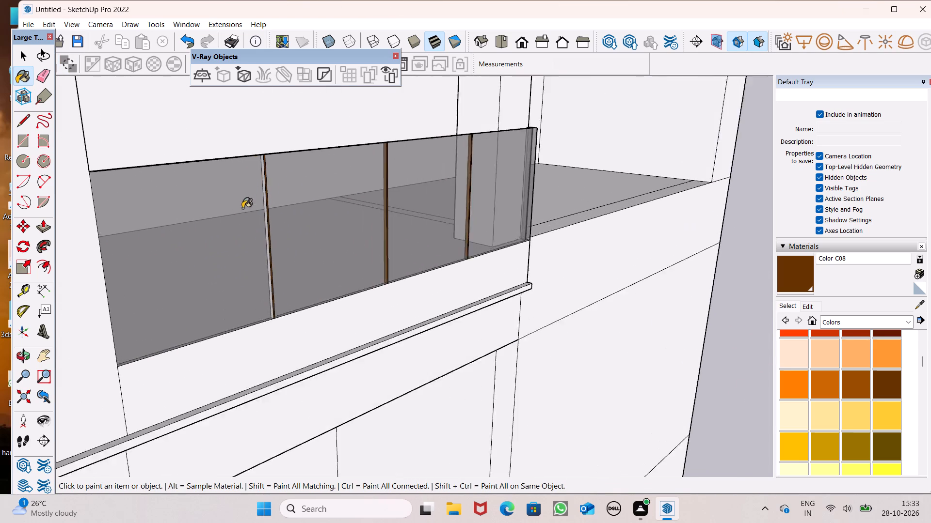
pyautogui.scroll(5, 242, 208)
pyautogui.moveTo(258, 215); pyautogui.dragTo(405, 212, button='middle')
pyautogui.scroll(6, 489, 210)
pyautogui.moveTo(286, 252); pyautogui.dragTo(414, 185, button='middle')
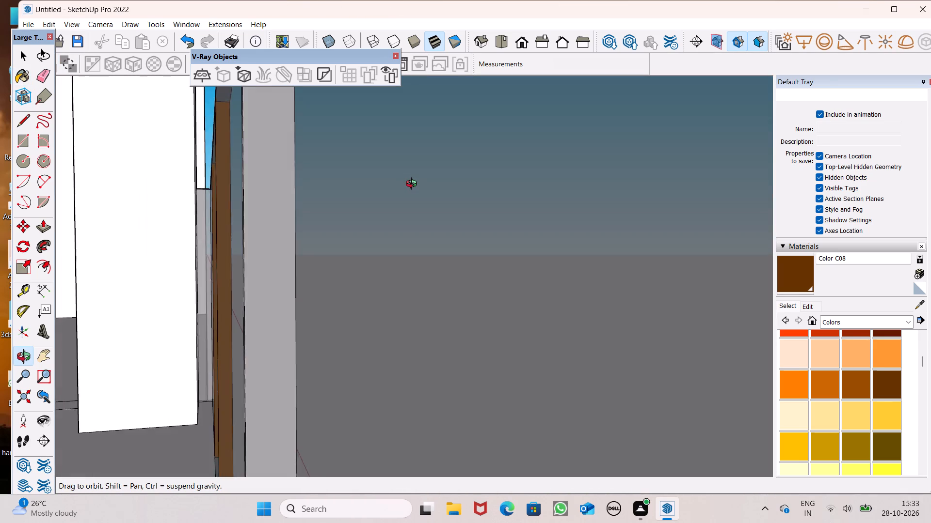
pyautogui.moveTo(414, 185); pyautogui.dragTo(394, 205, button='middle')
pyautogui.click(267, 248)
# Paint the farthest strip's remaining side face, the one facing the open end, with Color C08.
pyautogui.moveTo(296, 260); pyautogui.dragTo(251, 282, button='middle')
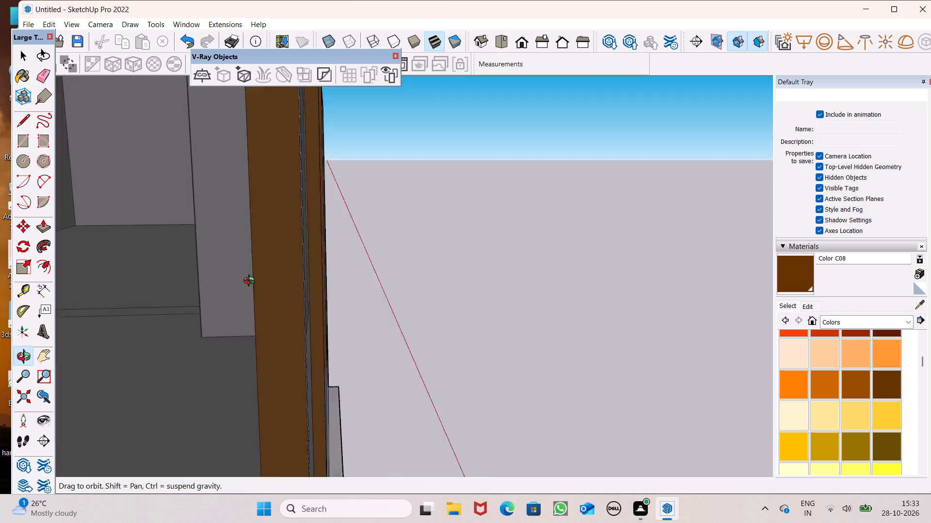
pyautogui.moveTo(251, 282); pyautogui.dragTo(53, 288, button='middle')
pyautogui.scroll(1, 53, 289)
pyautogui.scroll(-13, 367, 235)
pyautogui.moveTo(613, 224); pyautogui.dragTo(228, 276, button='middle')
pyautogui.scroll(-4, 455, 222)
pyautogui.scroll(4, 208, 213)
pyautogui.scroll(-6, 368, 187)
pyautogui.moveTo(327, 224); pyautogui.dragTo(253, 189, button='middle')
pyautogui.scroll(7, 210, 150)
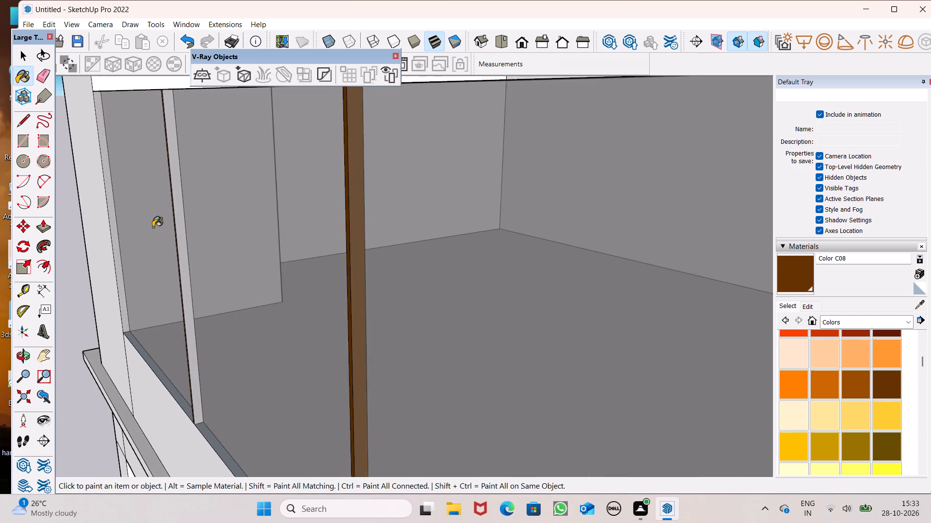
pyautogui.scroll(10, 153, 227)
pyautogui.scroll(6, 264, 232)
pyautogui.moveTo(280, 265); pyautogui.dragTo(167, 254, button='middle')
pyautogui.click(313, 266)
# Paint the top faces of the two parapet panels farthest from the open end with gray Color M04.
pyautogui.moveTo(278, 281); pyautogui.dragTo(471, 288, button='middle')
pyautogui.scroll(1, 466, 287)
pyautogui.scroll(-8, 472, 280)
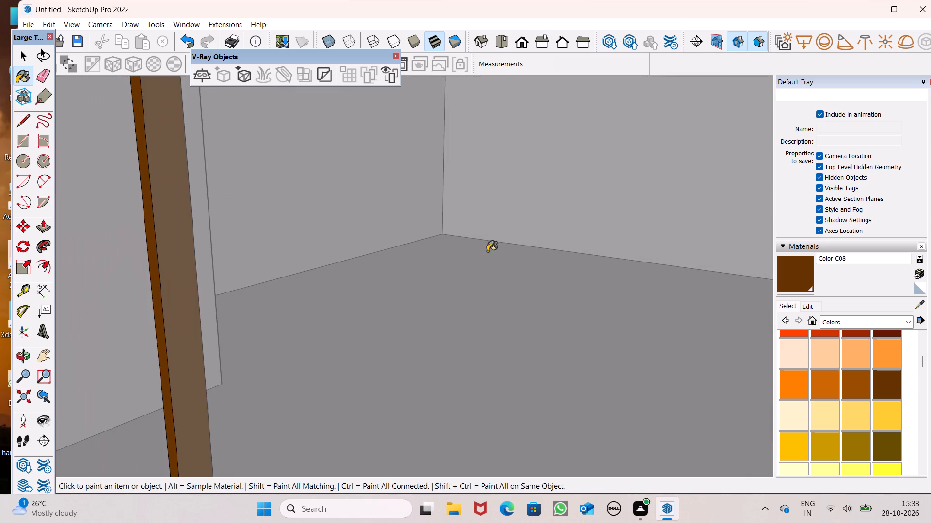
pyautogui.scroll(-20, 487, 251)
pyautogui.scroll(-7, 487, 251)
pyautogui.moveTo(349, 329); pyautogui.dragTo(520, 401, button='middle')
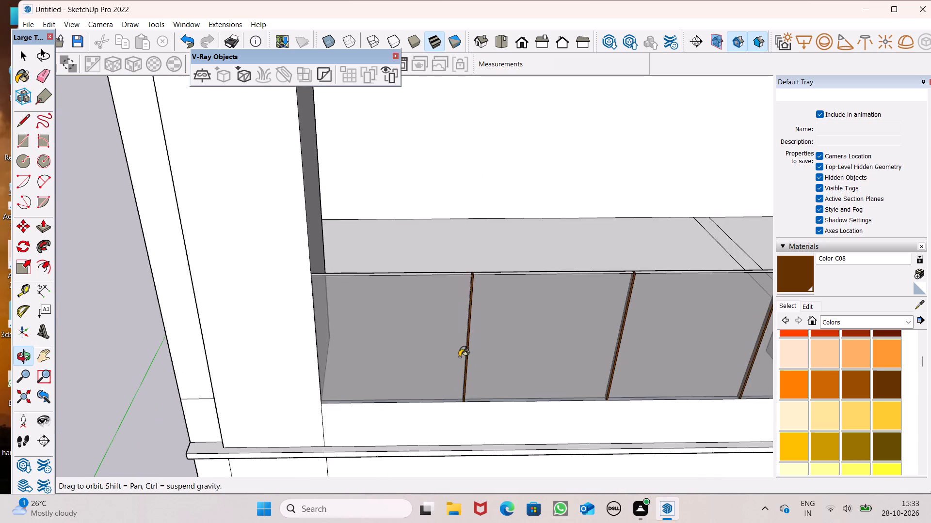
pyautogui.scroll(-5, 384, 331)
pyautogui.moveTo(410, 359); pyautogui.dragTo(469, 385, button='middle')
pyautogui.scroll(-5, 809, 395)
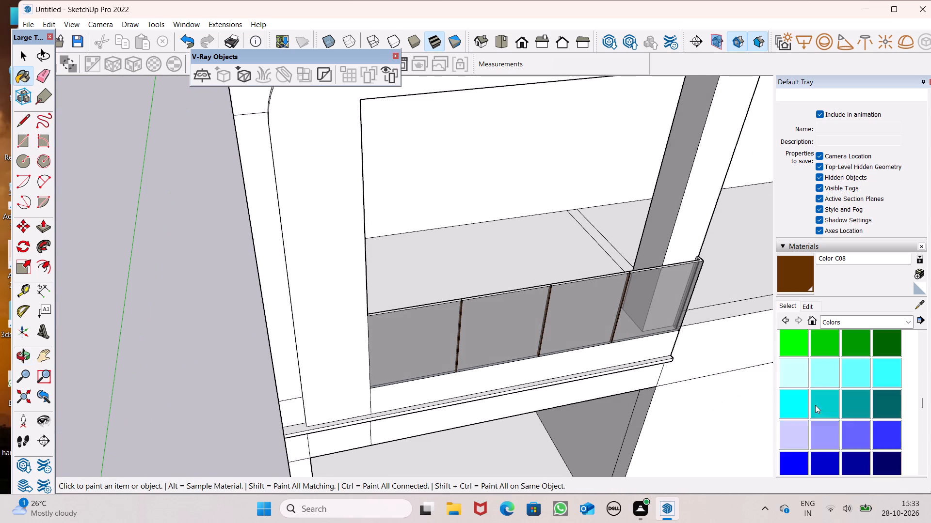
pyautogui.scroll(-6, 815, 405)
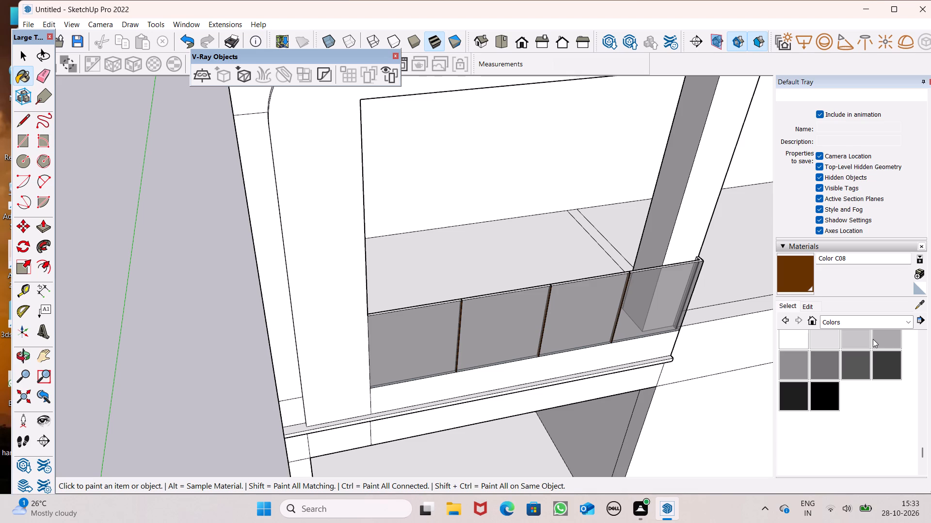
pyautogui.click(883, 338)
pyautogui.scroll(3, 830, 369)
pyautogui.scroll(-3, 820, 380)
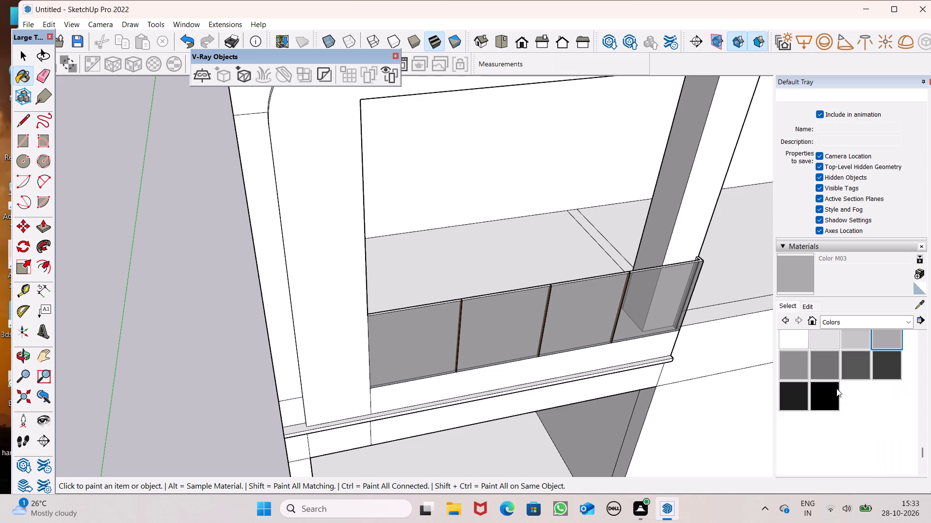
pyautogui.click(790, 369)
pyautogui.scroll(8, 525, 332)
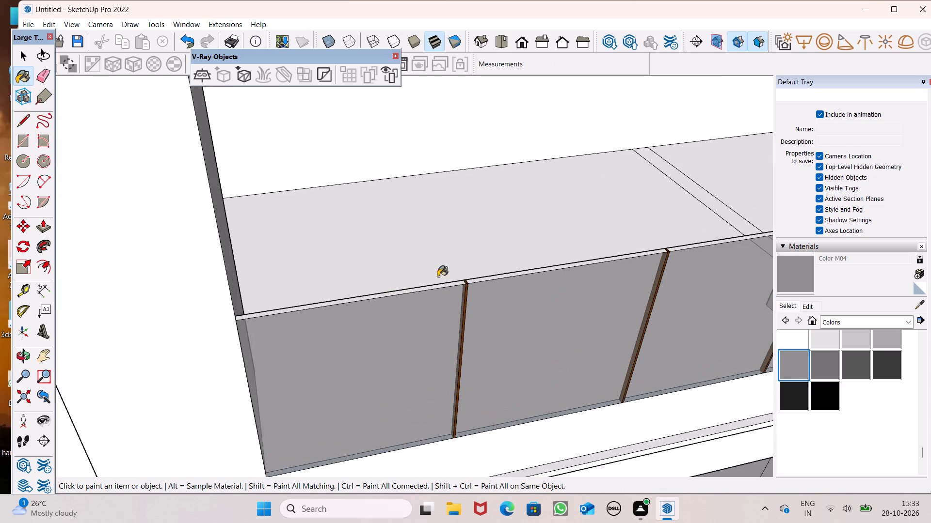
pyautogui.scroll(7, 438, 277)
pyautogui.scroll(5, 568, 328)
pyautogui.moveTo(541, 285); pyautogui.dragTo(545, 284)
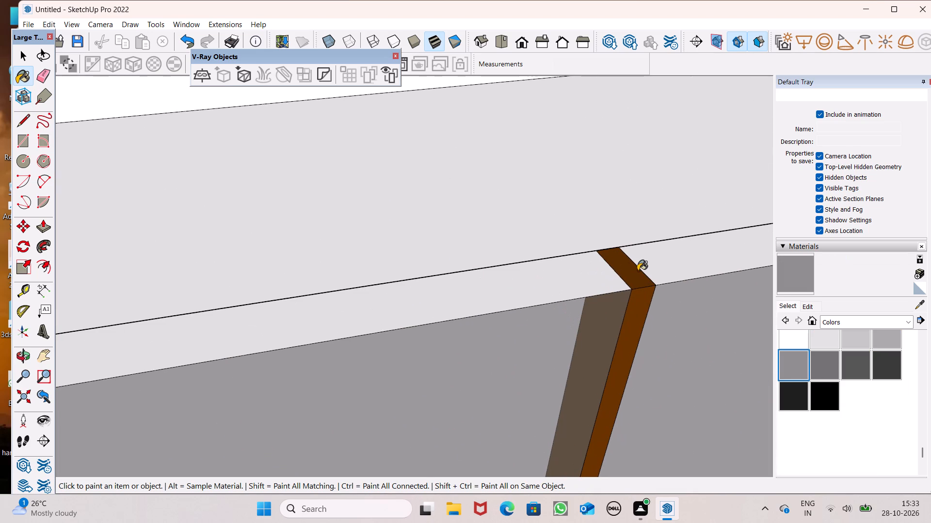
pyautogui.click(638, 271)
pyautogui.click(656, 257)
pyautogui.scroll(-8, 451, 281)
pyautogui.scroll(-13, 333, 295)
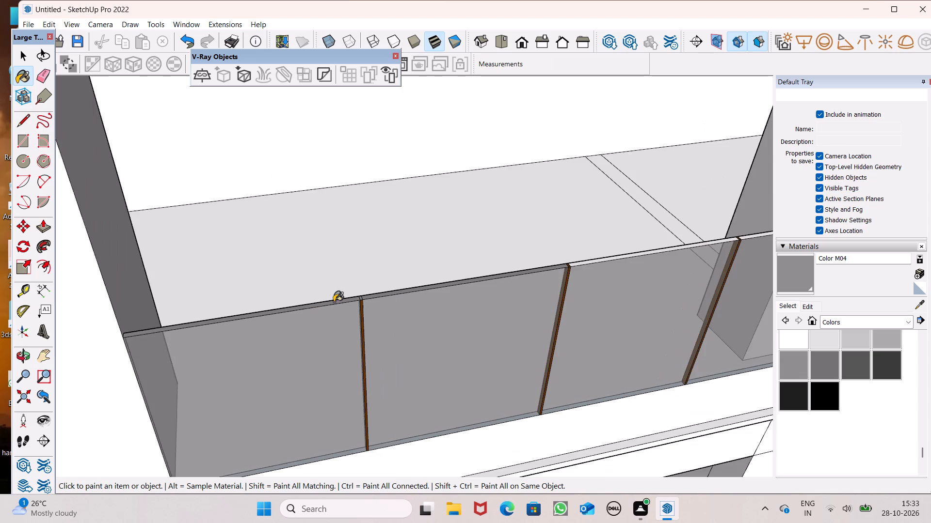
# Paint the tops of the middle strip, the strip nearest the open end and their adjoining open-end-side panels with Color M04.
pyautogui.scroll(15, 589, 276)
pyautogui.scroll(7, 518, 239)
pyautogui.click(518, 239)
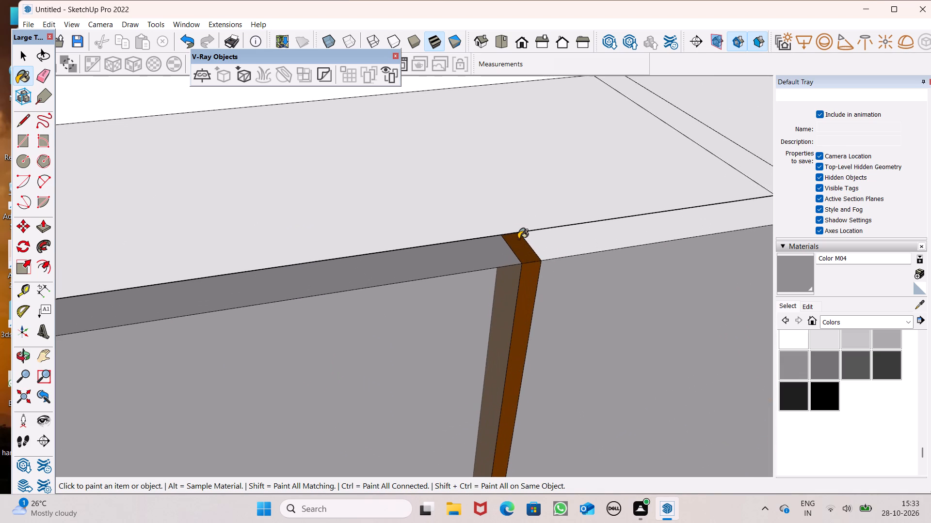
pyautogui.click(534, 241)
pyautogui.scroll(-15, 391, 307)
pyautogui.scroll(-8, 469, 317)
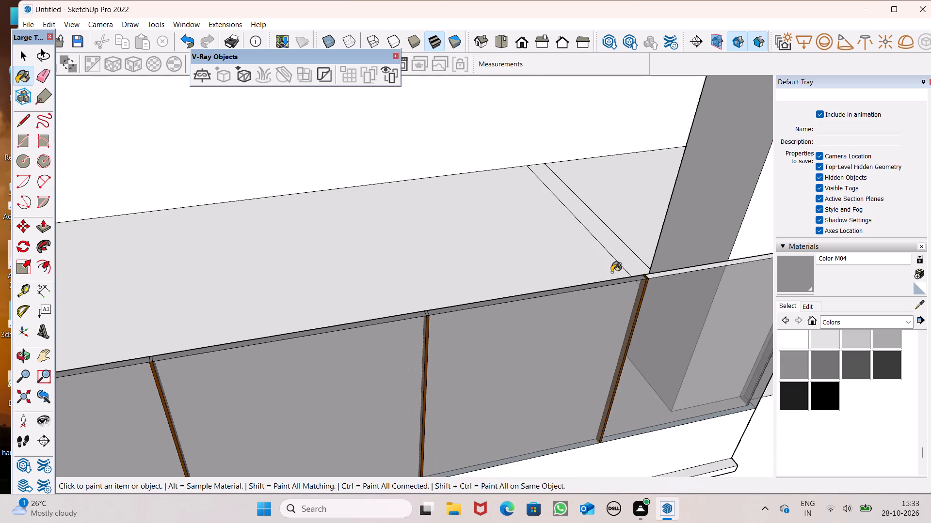
pyautogui.scroll(13, 687, 277)
pyautogui.scroll(7, 520, 292)
pyautogui.click(524, 286)
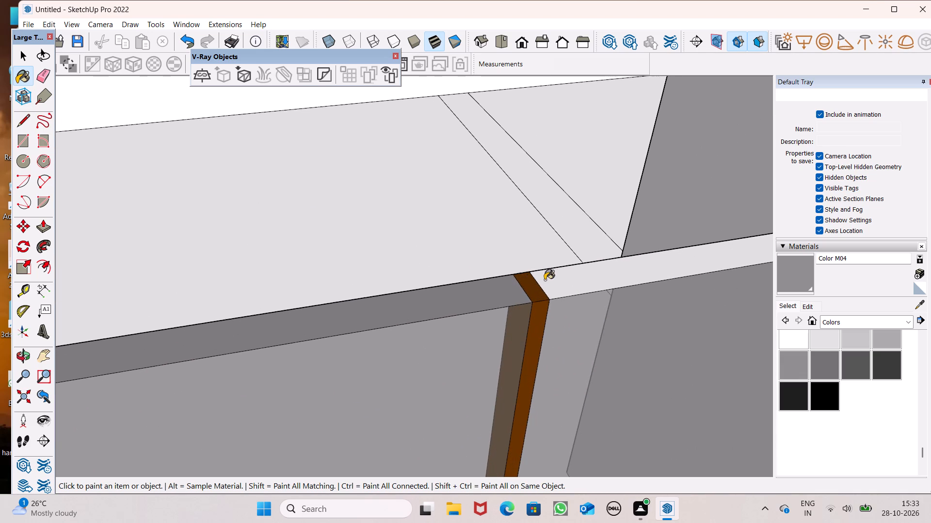
pyautogui.click(546, 279)
# Push/Pull the top face of the parapet panel farthest from the open end upward by 2".
pyautogui.scroll(-16, 414, 319)
pyautogui.scroll(7, 566, 301)
pyautogui.scroll(-4, 631, 282)
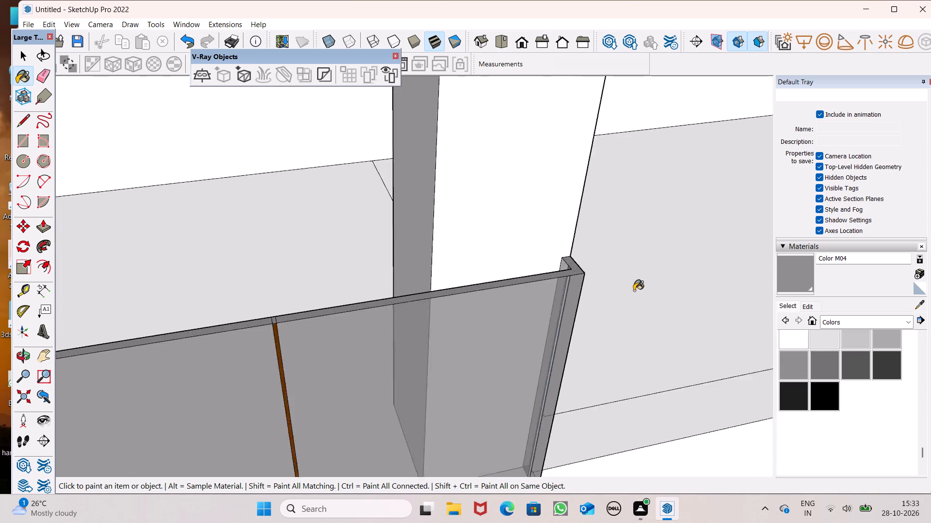
pyautogui.scroll(-4, 634, 291)
pyautogui.scroll(-7, 577, 290)
pyautogui.scroll(4, 563, 313)
pyautogui.scroll(-10, 592, 308)
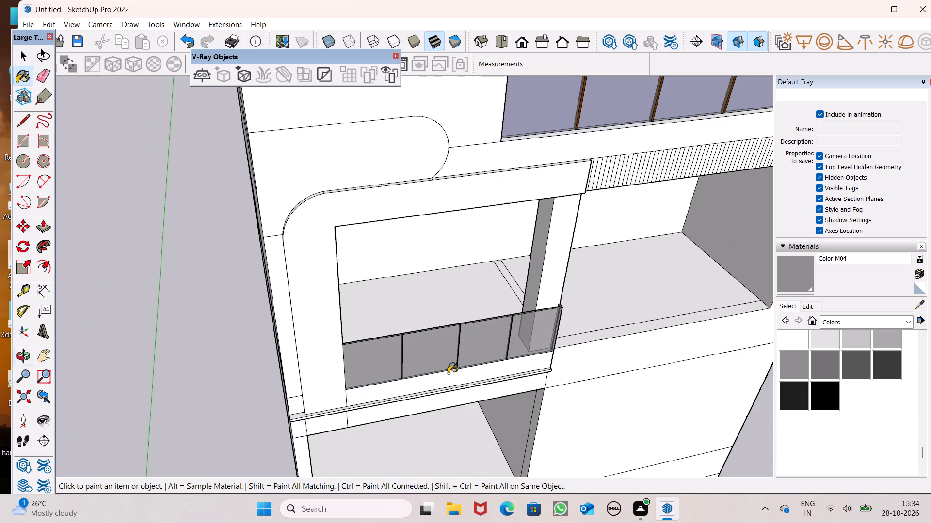
pyautogui.moveTo(429, 365); pyautogui.dragTo(373, 397, button='middle')
pyautogui.scroll(16, 362, 339)
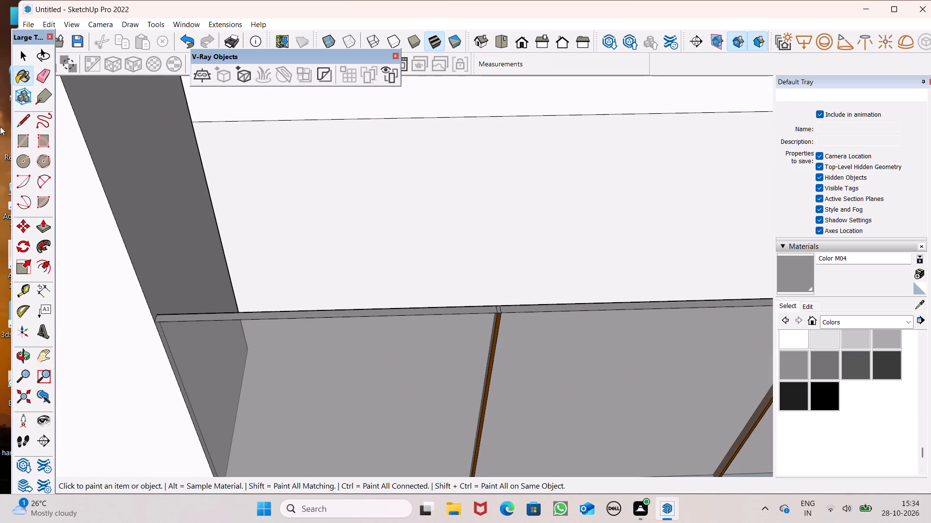
pyautogui.click(43, 226)
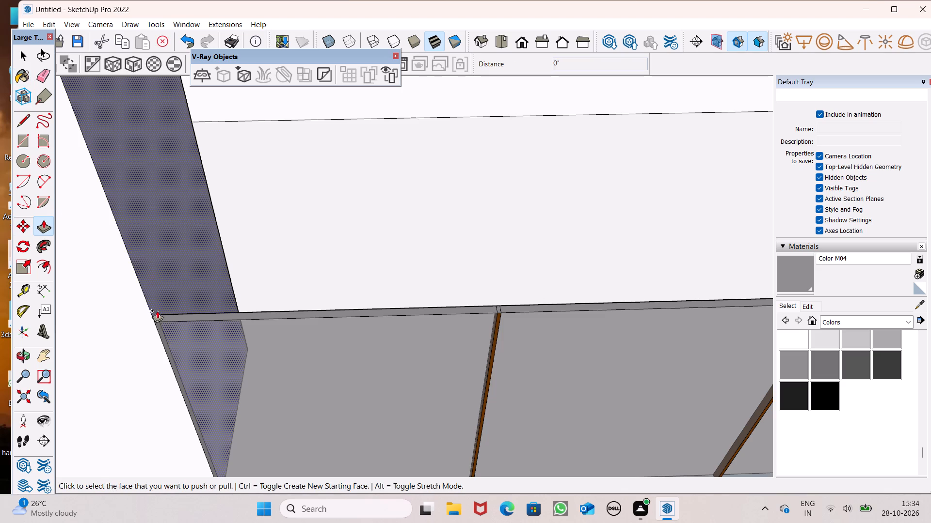
pyautogui.scroll(1, 160, 271)
pyautogui.moveTo(167, 324); pyautogui.dragTo(167, 312)
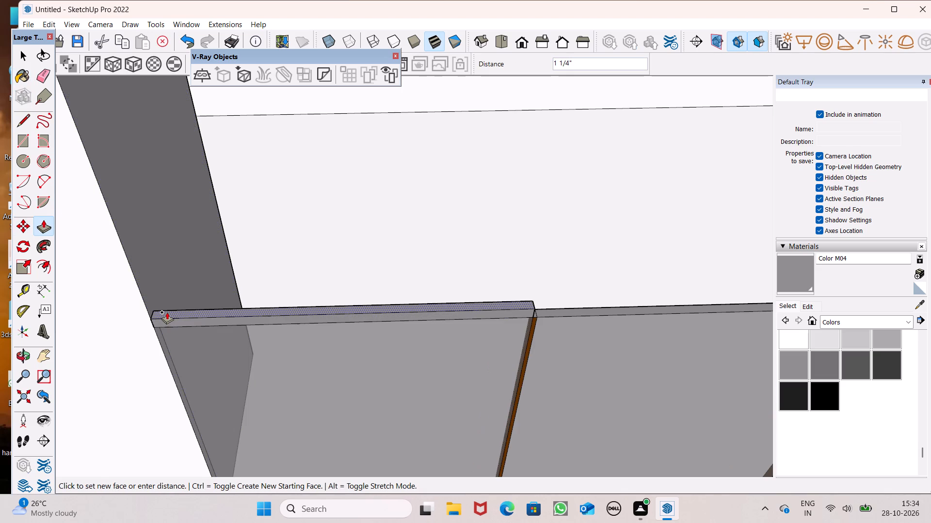
pyautogui.moveTo(167, 312); pyautogui.dragTo(167, 311)
pyautogui.press('2')
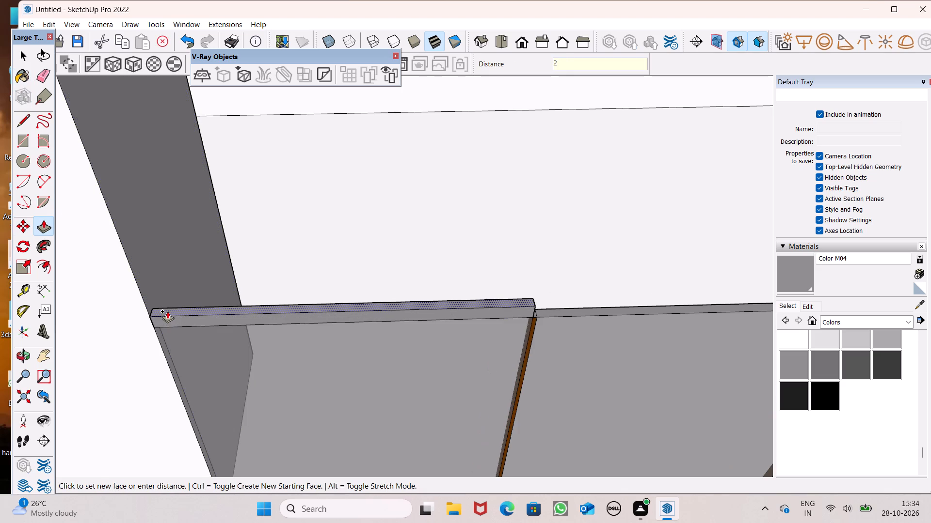
pyautogui.moveTo(167, 311); pyautogui.dragTo(167, 310)
pyautogui.hotkey('shift', '"')
pyautogui.press('Return')
# Pull up the tops of the farthest strip and the second panel from the far end by 2", matching the raised panel.
pyautogui.scroll(-7, 122, 296)
pyautogui.scroll(6, 335, 286)
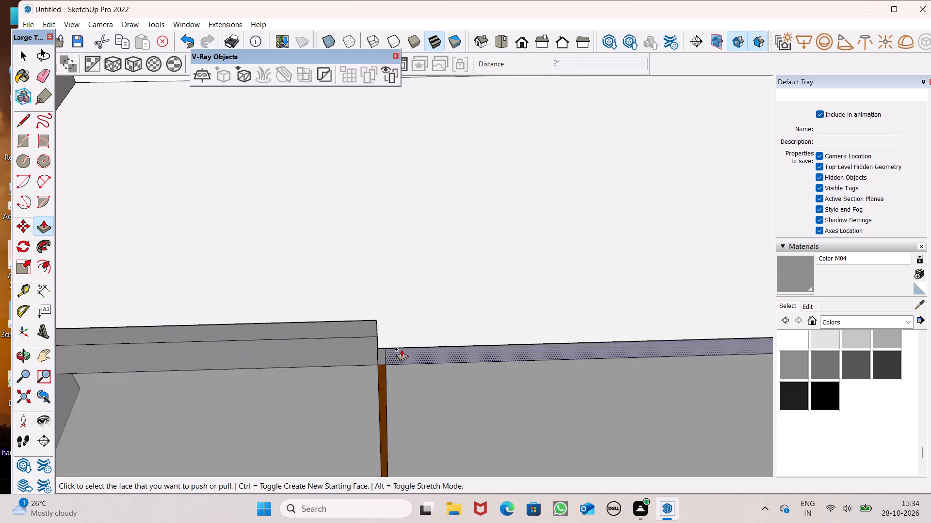
pyautogui.moveTo(401, 349); pyautogui.dragTo(390, 346, button='middle')
pyautogui.scroll(5, 388, 346)
pyautogui.scroll(-5, 386, 346)
pyautogui.scroll(-2, 313, 350)
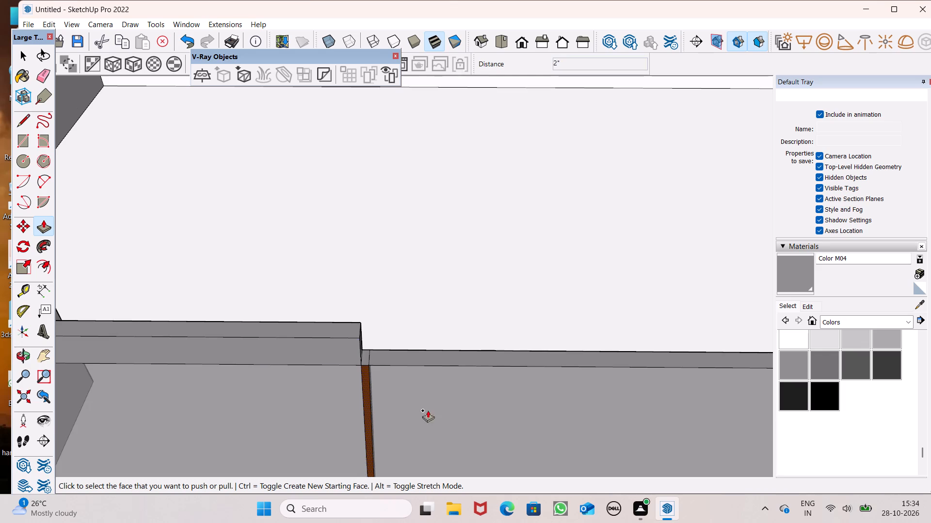
pyautogui.moveTo(377, 384); pyautogui.dragTo(351, 416, button='middle')
pyautogui.scroll(7, 361, 366)
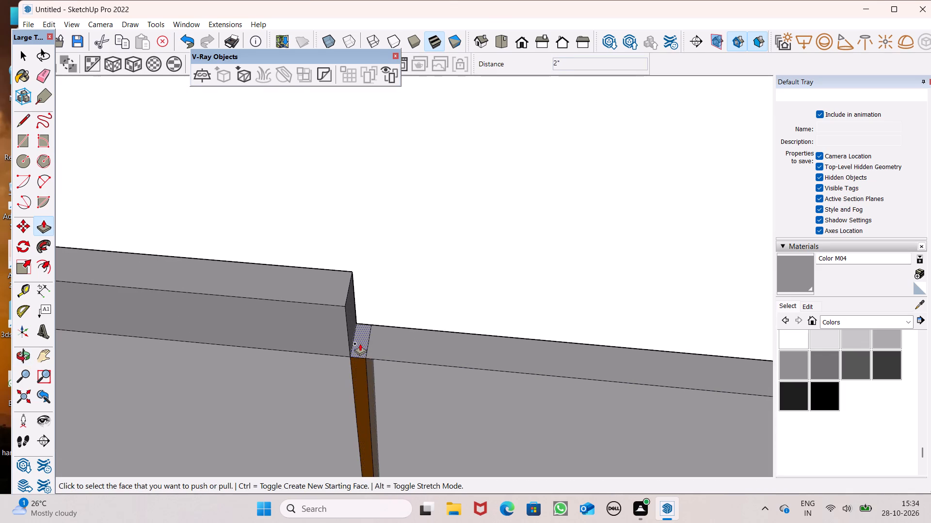
pyautogui.moveTo(360, 343); pyautogui.dragTo(337, 304)
pyautogui.moveTo(414, 352); pyautogui.dragTo(366, 310)
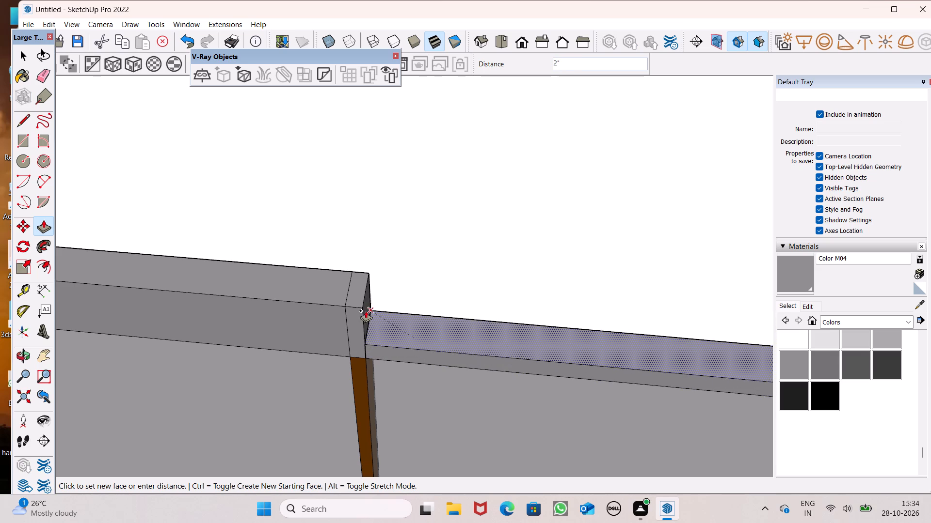
pyautogui.moveTo(366, 310); pyautogui.dragTo(346, 307)
# Pull up the tops of the middle strip and the panel beside it toward the open end by 2", level with the raised section.
pyautogui.scroll(-13, 273, 306)
pyautogui.moveTo(242, 341); pyautogui.dragTo(401, 389, button='middle')
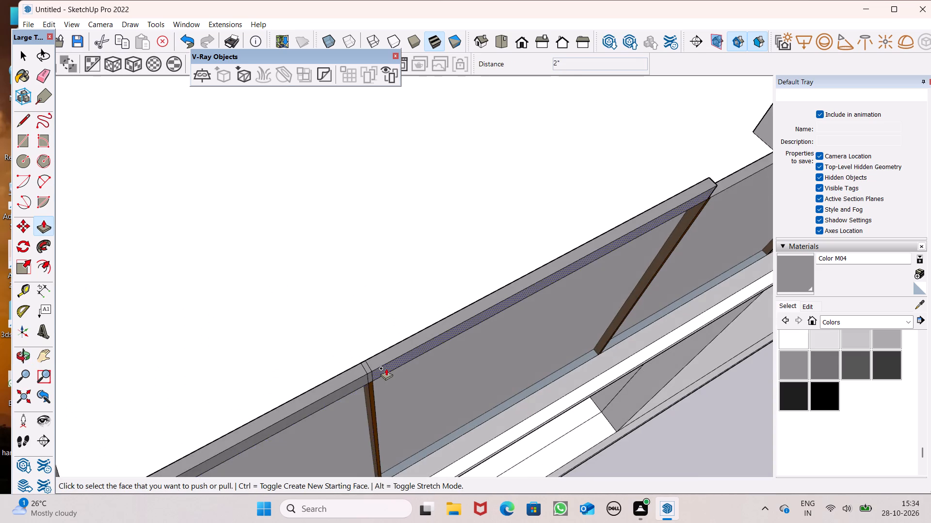
pyautogui.scroll(-15, 385, 370)
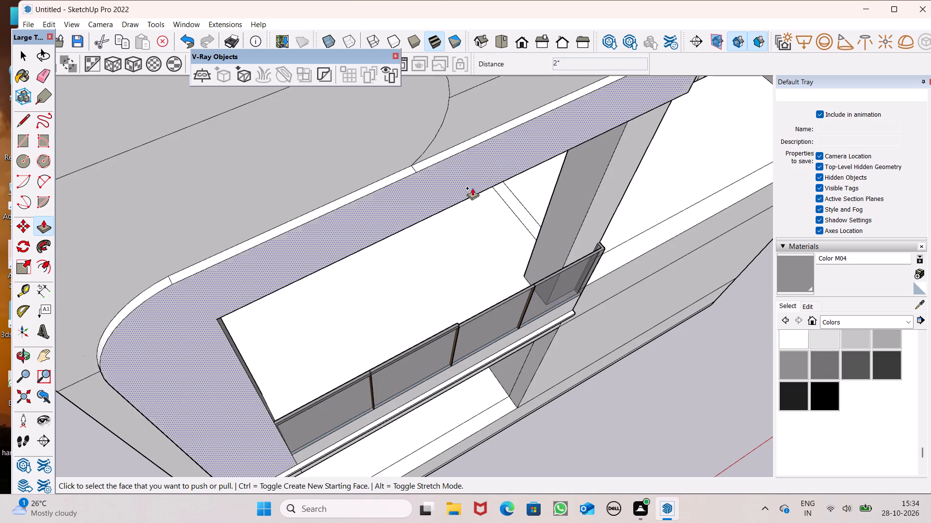
pyautogui.scroll(-5, 399, 281)
pyautogui.scroll(17, 458, 320)
pyautogui.moveTo(334, 320); pyautogui.dragTo(318, 323, button='middle')
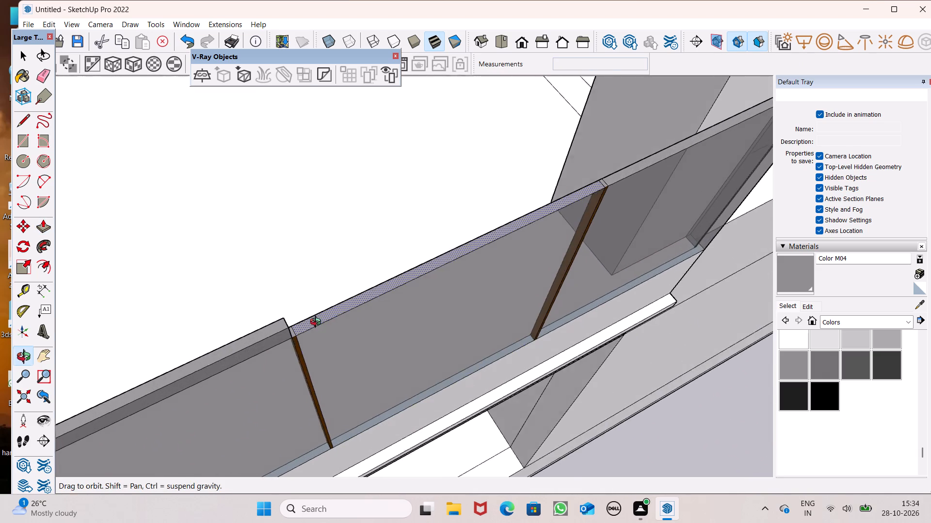
pyautogui.moveTo(318, 323); pyautogui.dragTo(285, 328, button='middle')
pyautogui.scroll(14, 281, 323)
pyautogui.moveTo(246, 312); pyautogui.dragTo(226, 305)
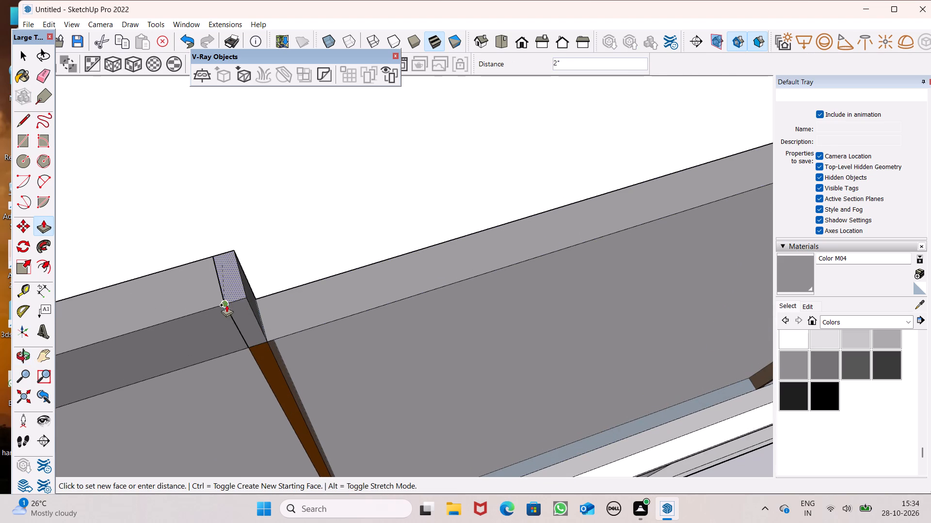
pyautogui.moveTo(226, 305); pyautogui.dragTo(220, 299)
pyautogui.moveTo(267, 305); pyautogui.dragTo(231, 296)
# Pull up the tops of the strip and panel nearest the open end by 2", level with the rest of the rail.
pyautogui.scroll(-3, 213, 288)
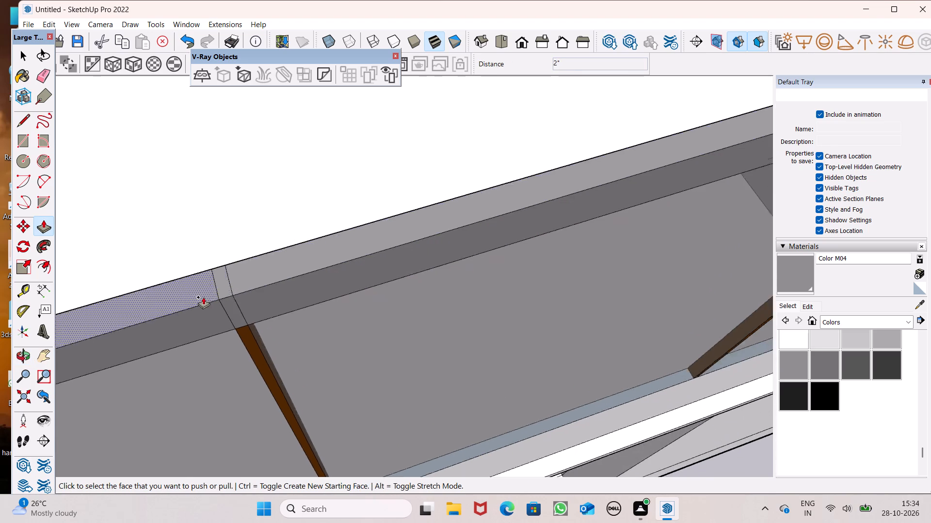
pyautogui.scroll(-18, 203, 297)
pyautogui.scroll(15, 452, 262)
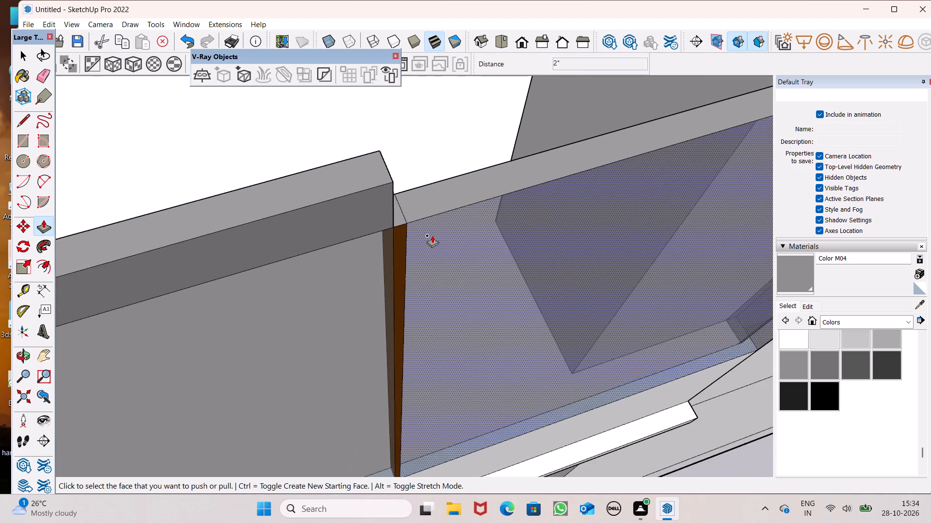
pyautogui.scroll(7, 400, 217)
pyautogui.moveTo(384, 216); pyautogui.dragTo(351, 117)
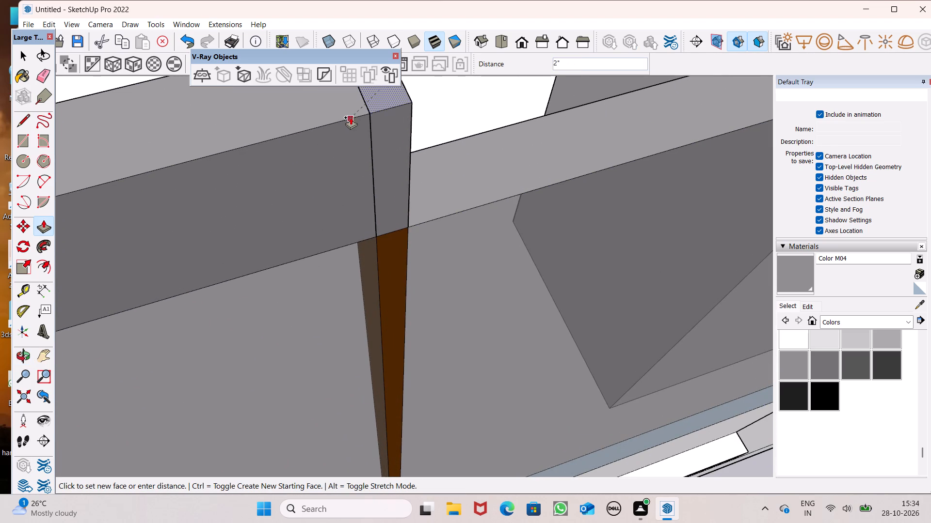
pyautogui.moveTo(351, 117); pyautogui.dragTo(349, 108)
pyautogui.moveTo(436, 172); pyautogui.dragTo(430, 165)
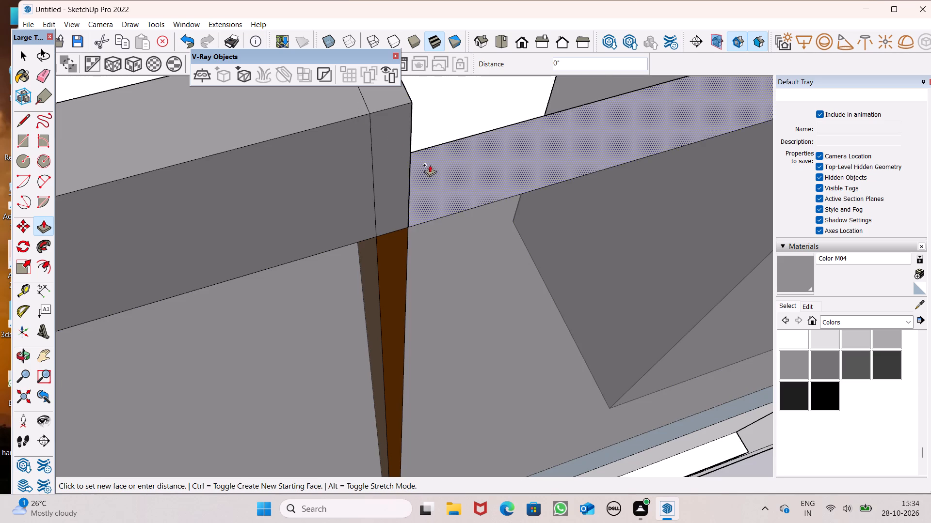
pyautogui.moveTo(430, 165); pyautogui.dragTo(379, 111)
# Erase the seam lines on the front and top of the raised rail above the strip nearest the open end.
pyautogui.scroll(-14, 337, 312)
pyautogui.scroll(-7, 278, 352)
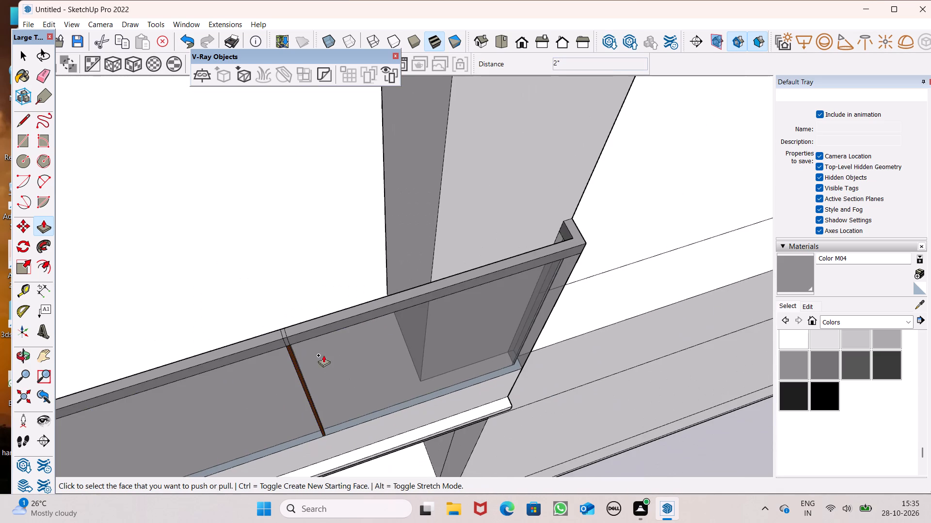
pyautogui.moveTo(450, 255); pyautogui.dragTo(513, 175, button='middle')
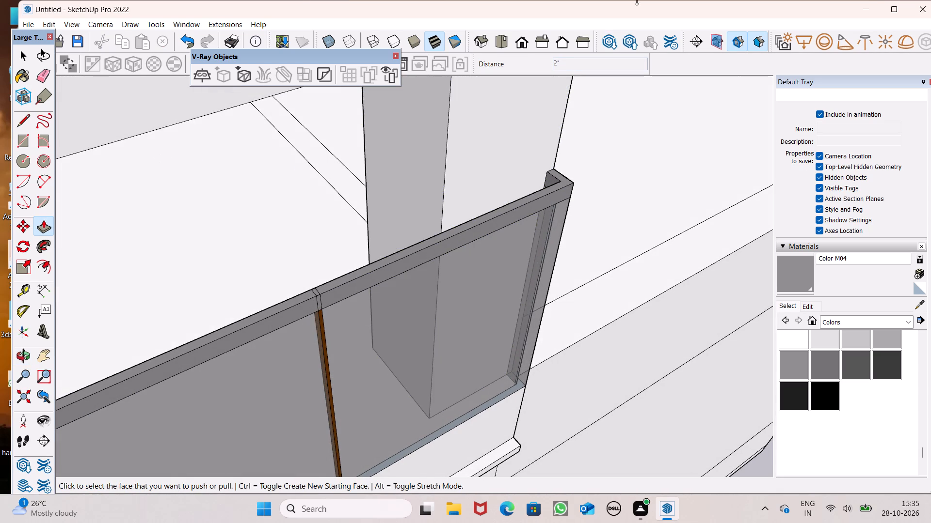
pyautogui.click(33, 80)
pyautogui.click(38, 77)
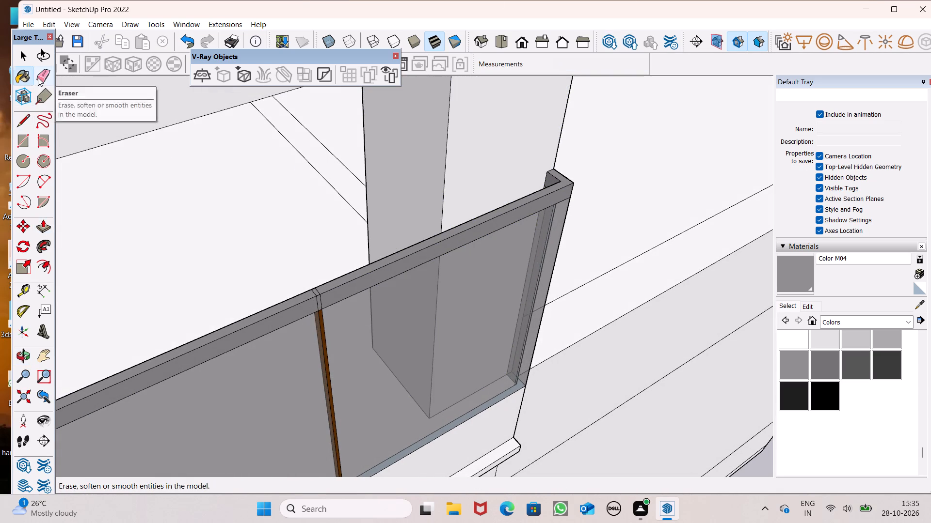
pyautogui.scroll(7, 281, 250)
pyautogui.scroll(6, 339, 320)
pyautogui.moveTo(350, 313); pyautogui.dragTo(381, 297)
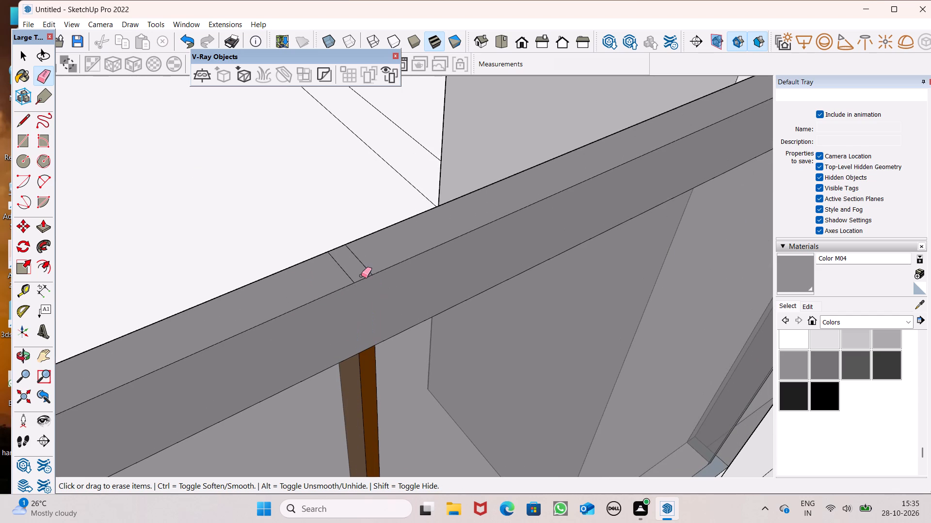
pyautogui.moveTo(353, 278); pyautogui.dragTo(387, 254)
# Erase the seam lines on the top and front of the raised rail above the middle strip.
pyautogui.scroll(-15, 426, 241)
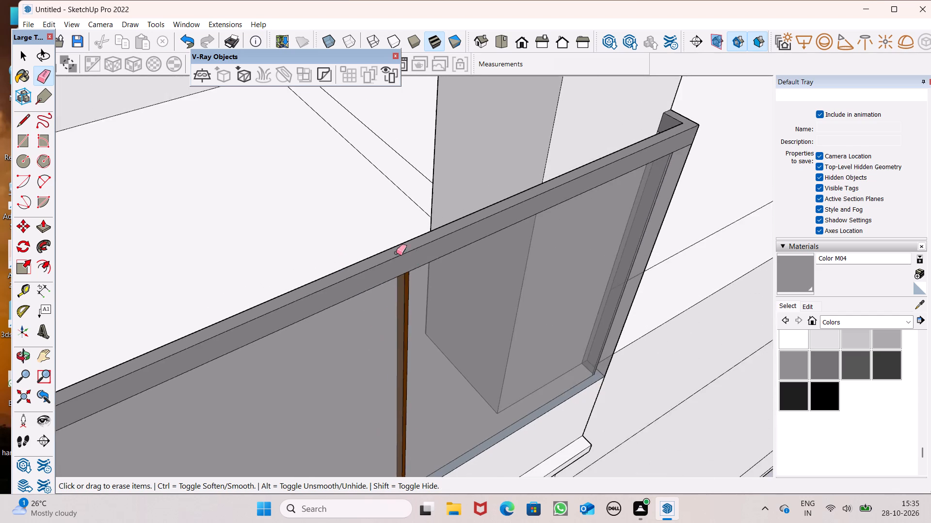
pyautogui.scroll(-8, 426, 260)
pyautogui.scroll(-2, 349, 266)
pyautogui.scroll(8, 269, 316)
pyautogui.middleClick(252, 325)
pyautogui.scroll(6, 307, 331)
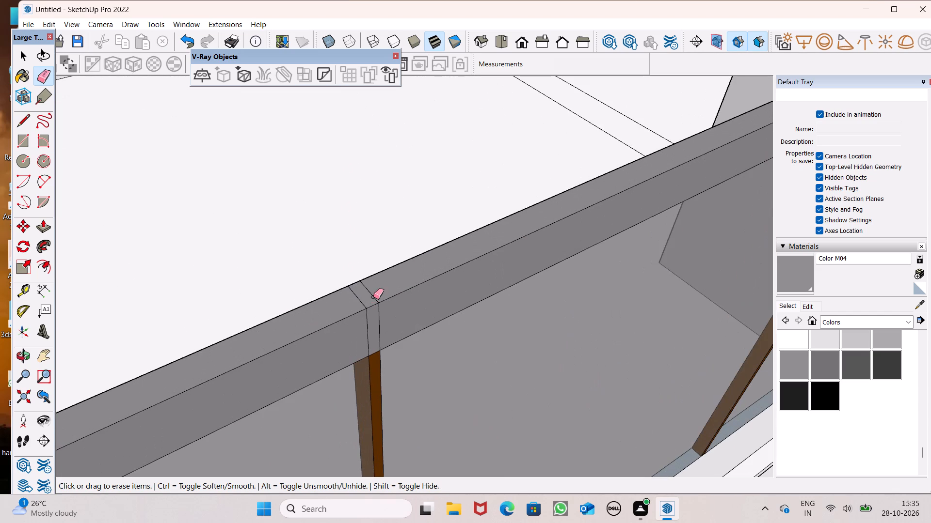
pyautogui.moveTo(361, 300); pyautogui.dragTo(379, 290)
pyautogui.moveTo(385, 320); pyautogui.dragTo(357, 330)
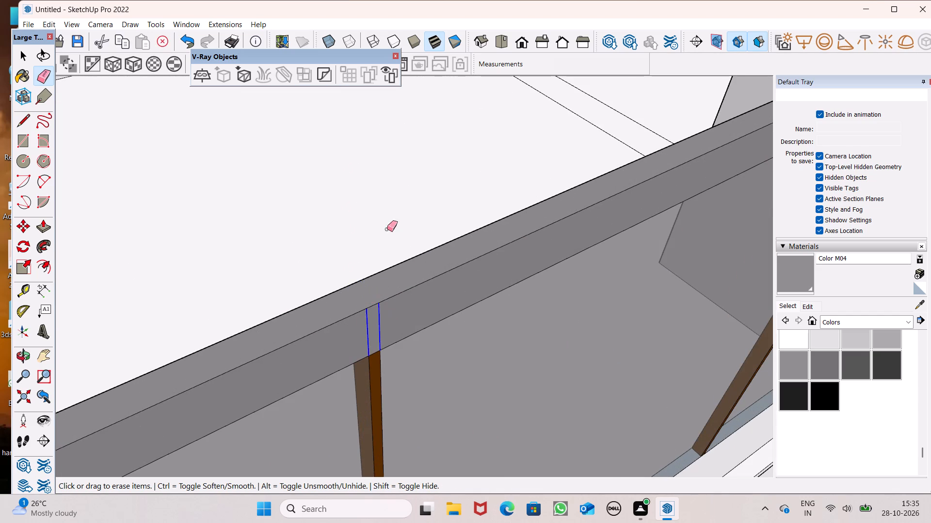
# Erase the seam lines on the top and front of the raised rail above the strip farthest from the open end.
pyautogui.scroll(-13, 388, 229)
pyautogui.scroll(7, 234, 303)
pyautogui.scroll(7, 298, 262)
pyautogui.scroll(3, 360, 258)
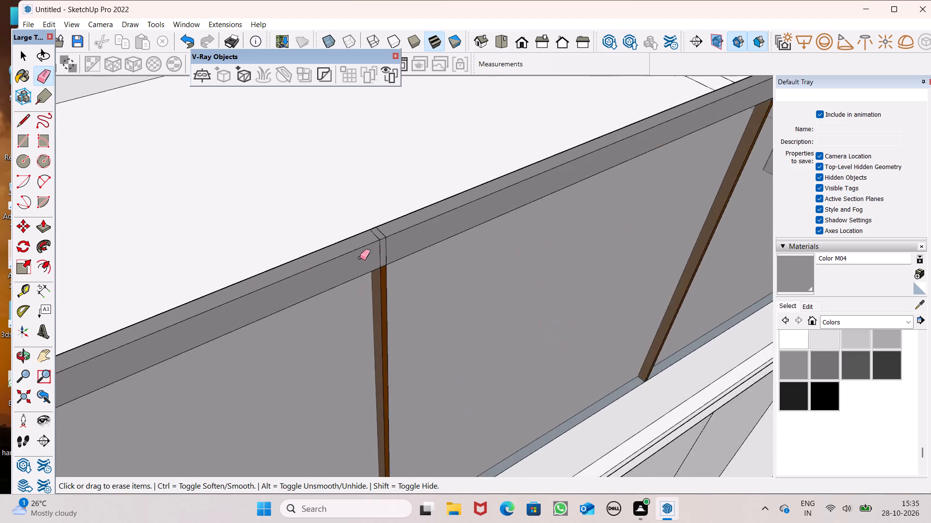
pyautogui.scroll(4, 360, 258)
pyautogui.scroll(7, 396, 233)
pyautogui.moveTo(385, 211); pyautogui.dragTo(353, 215)
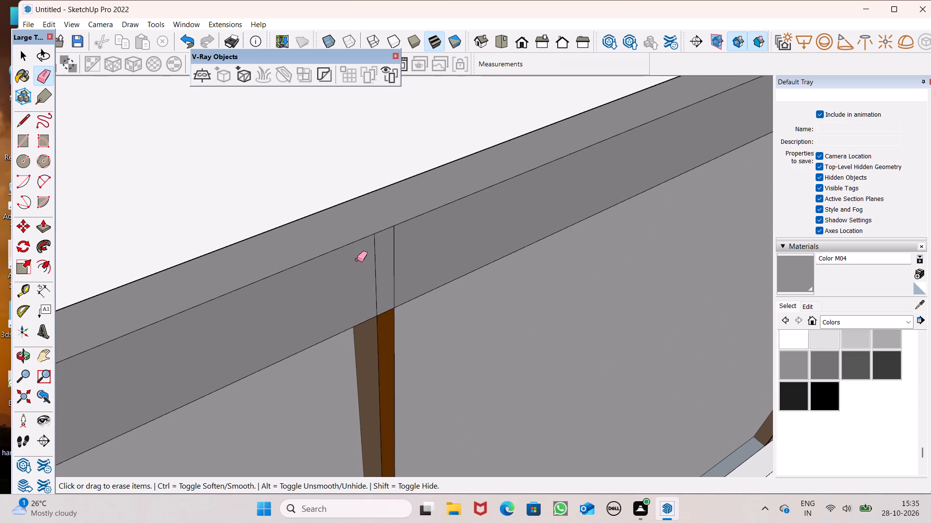
pyautogui.moveTo(357, 260); pyautogui.dragTo(409, 237)
# Examine the parapet rail along its length, and the facade from the front and at an angle.
pyautogui.moveTo(348, 261); pyautogui.dragTo(615, 235, button='middle')
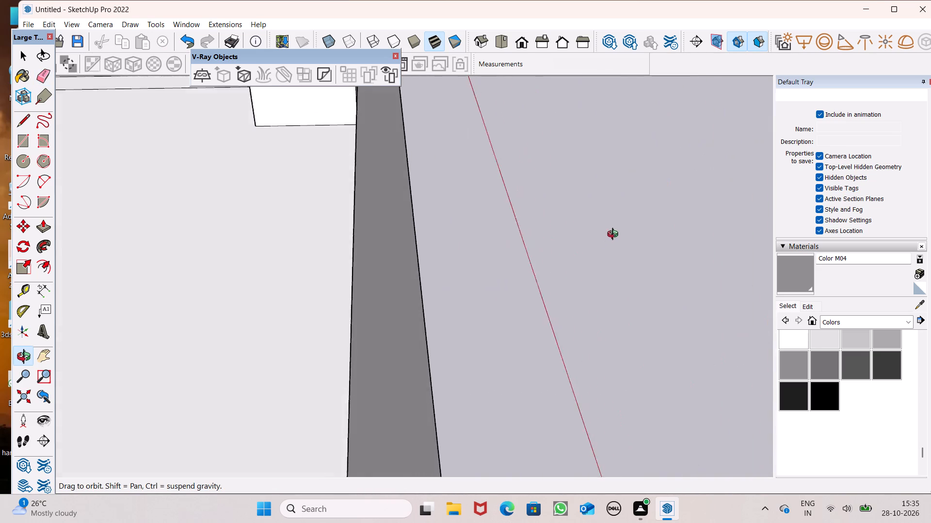
pyautogui.moveTo(615, 235); pyautogui.dragTo(697, 144, button='middle')
pyautogui.scroll(1, 700, 138)
pyautogui.scroll(-3, 524, 229)
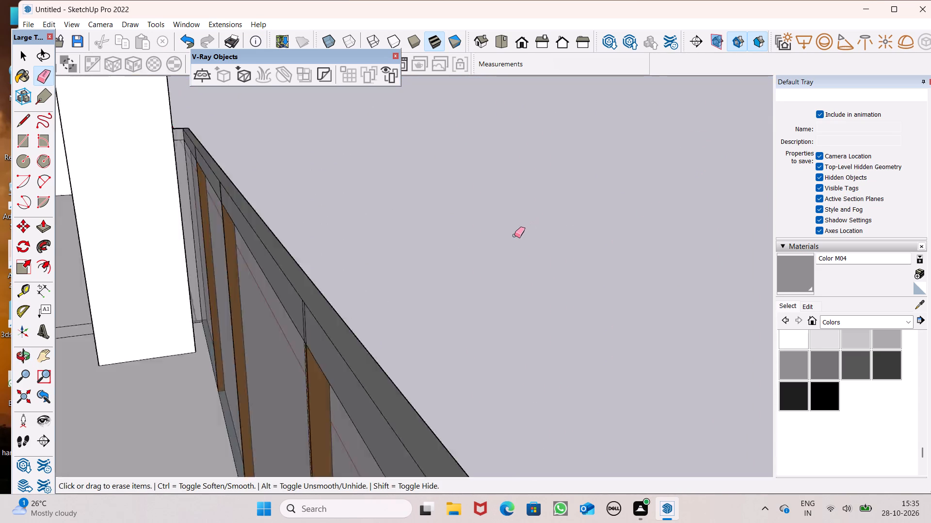
pyautogui.scroll(-2, 514, 235)
pyautogui.click(525, 44)
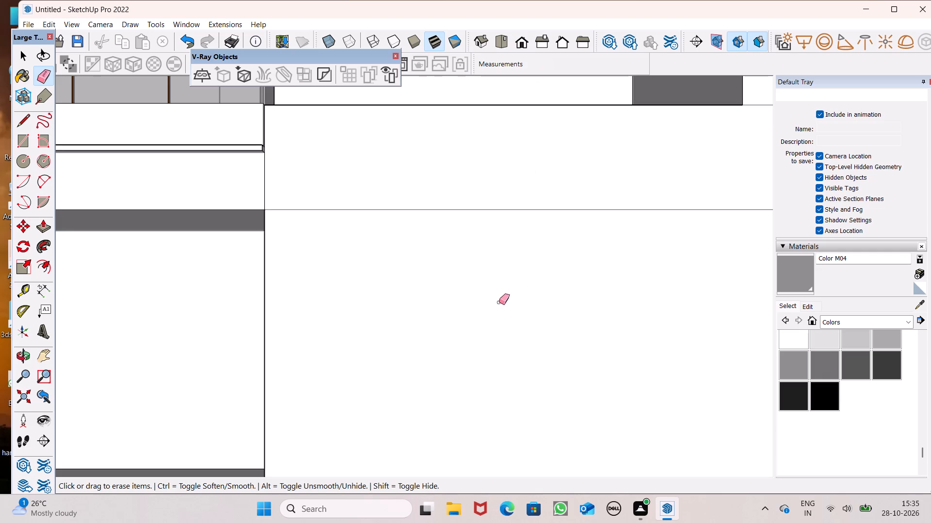
pyautogui.scroll(-5, 499, 304)
pyautogui.moveTo(493, 320); pyautogui.dragTo(214, 412, button='middle')
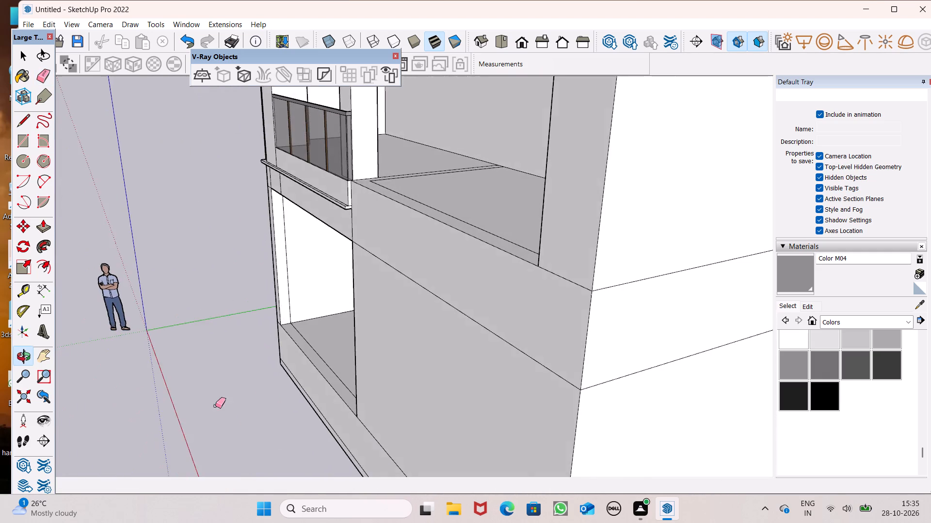
# Examine the balcony parapet's rail, strips and panels from the front, from above and close up.
pyautogui.scroll(8, 334, 213)
pyautogui.moveTo(419, 169); pyautogui.dragTo(262, 153, button='middle')
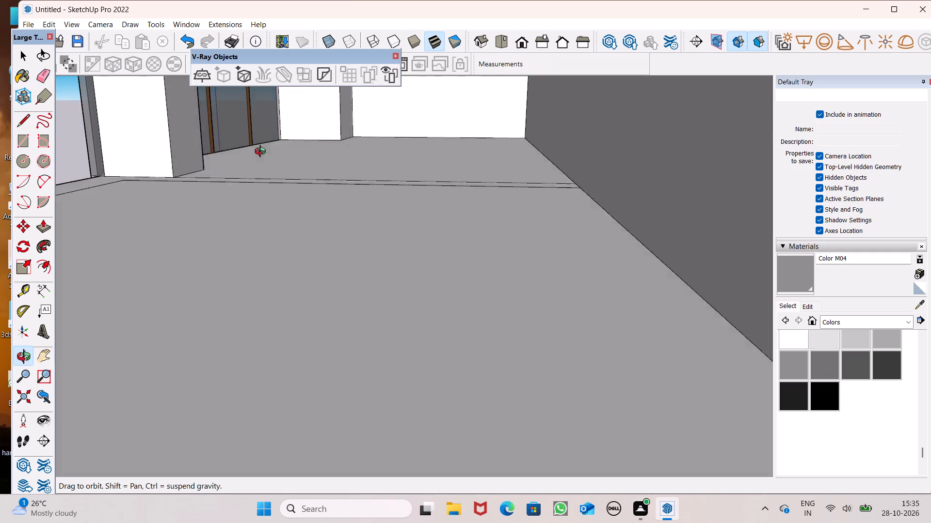
pyautogui.moveTo(262, 153); pyautogui.dragTo(250, 152, button='middle')
pyautogui.scroll(1, 250, 152)
pyautogui.scroll(-2, 251, 205)
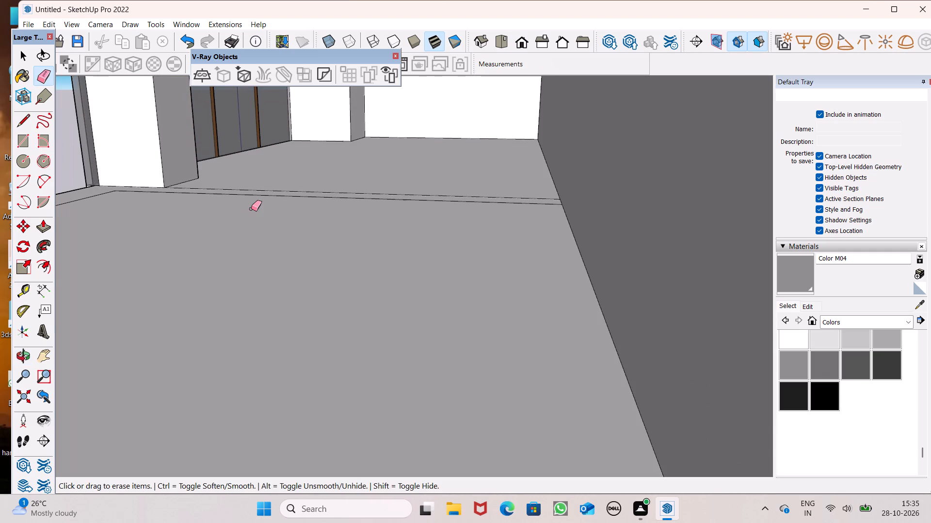
pyautogui.scroll(-2, 251, 209)
pyautogui.middleClick(250, 203)
pyautogui.scroll(7, 250, 203)
pyautogui.click(519, 52)
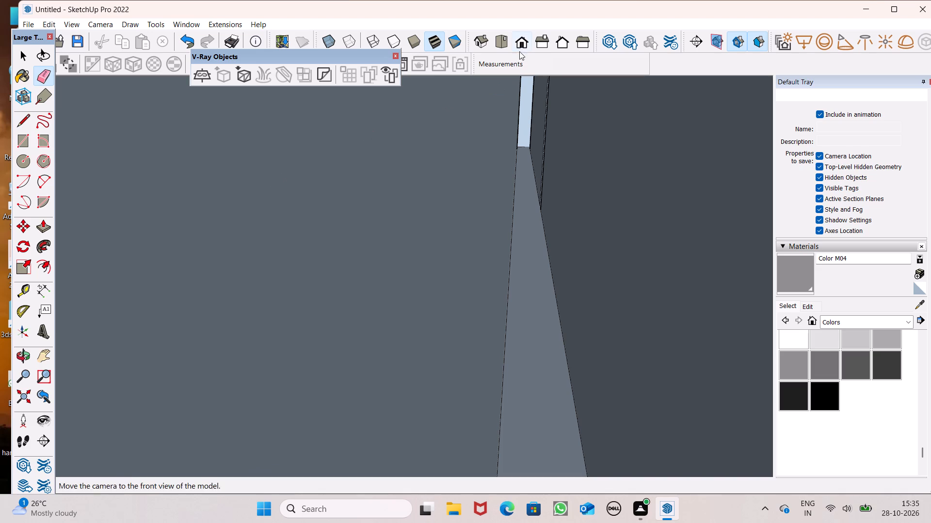
pyautogui.click(523, 43)
pyautogui.moveTo(471, 224); pyautogui.dragTo(783, 363, button='middle')
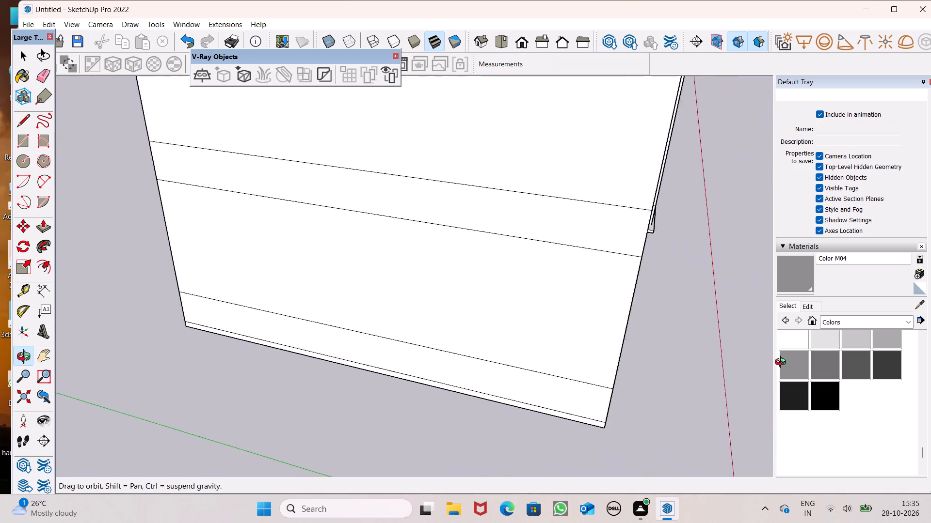
pyautogui.moveTo(783, 363); pyautogui.dragTo(613, 360, button='middle')
pyautogui.scroll(1, 613, 360)
pyautogui.scroll(7, 639, 234)
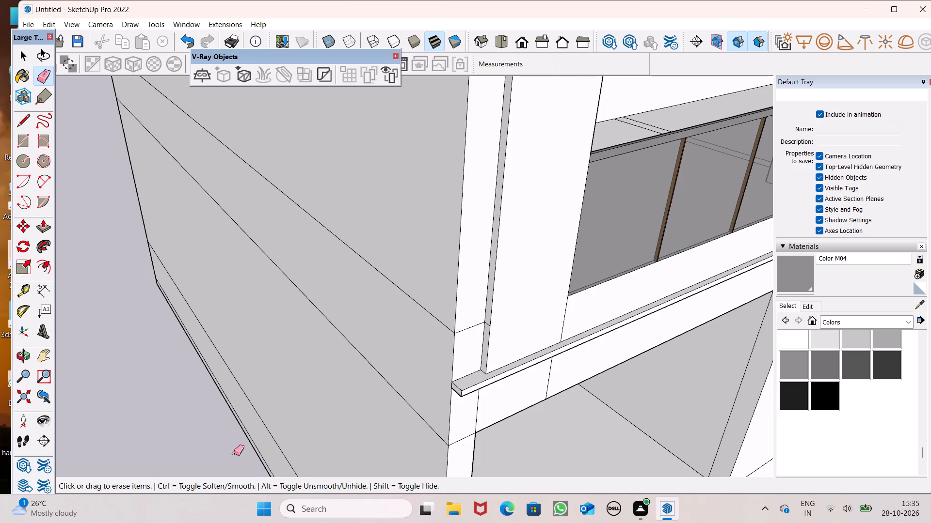
pyautogui.scroll(1, 234, 453)
pyautogui.scroll(-6, 52, 353)
pyautogui.scroll(-4, 126, 243)
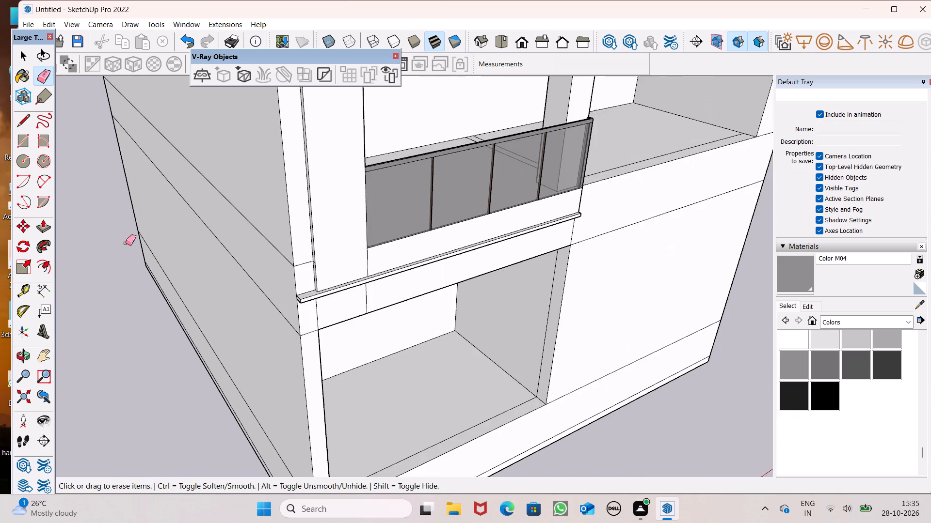
pyautogui.scroll(-1, 126, 243)
pyautogui.scroll(11, 383, 185)
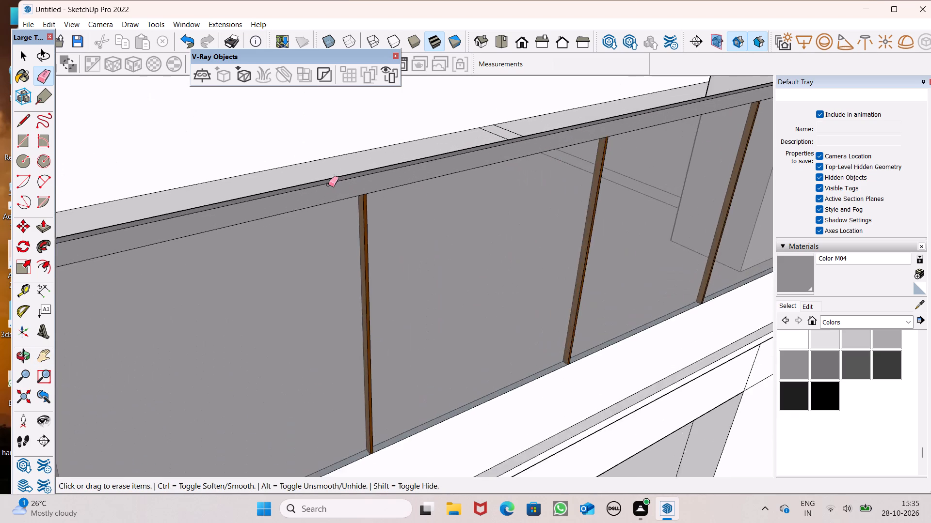
pyautogui.scroll(1, 299, 206)
pyautogui.moveTo(299, 219); pyautogui.dragTo(355, 352, button='middle')
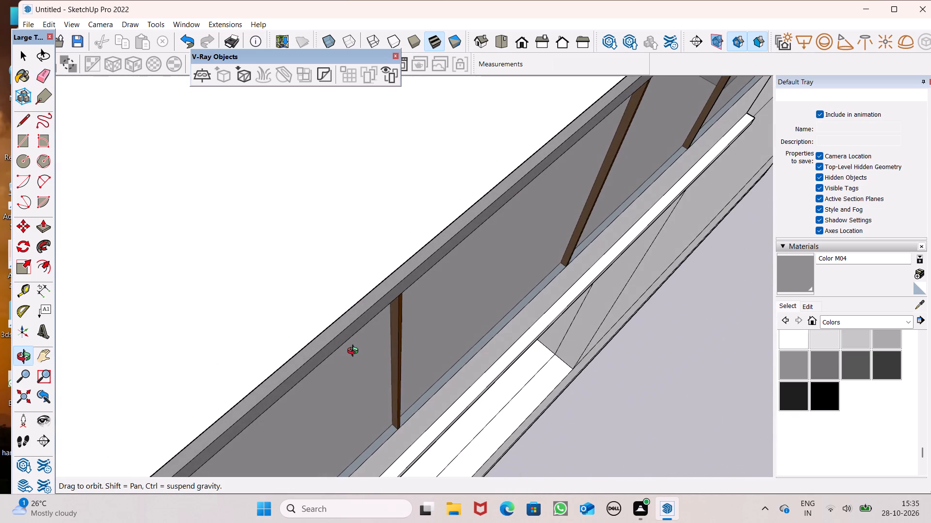
pyautogui.moveTo(355, 352); pyautogui.dragTo(498, 296, button='middle')
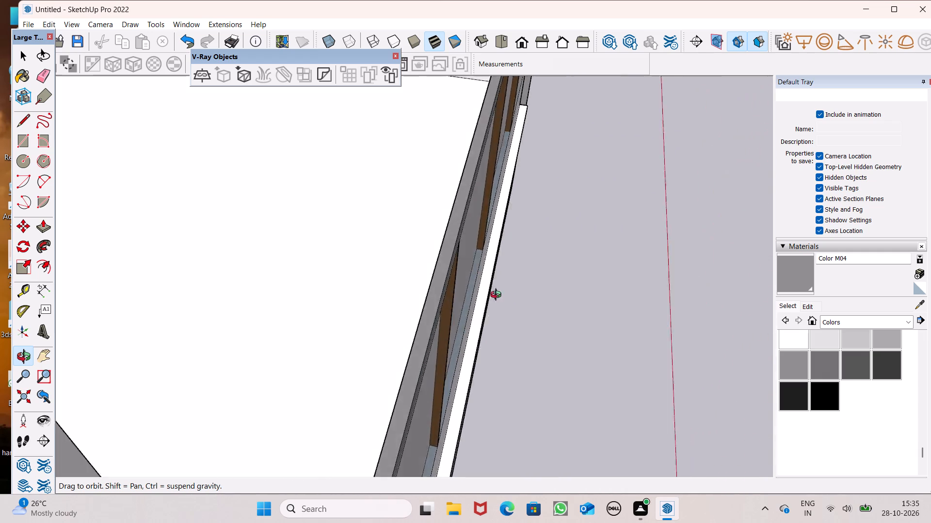
pyautogui.moveTo(498, 296); pyautogui.dragTo(488, 261, button='middle')
pyautogui.scroll(8, 449, 265)
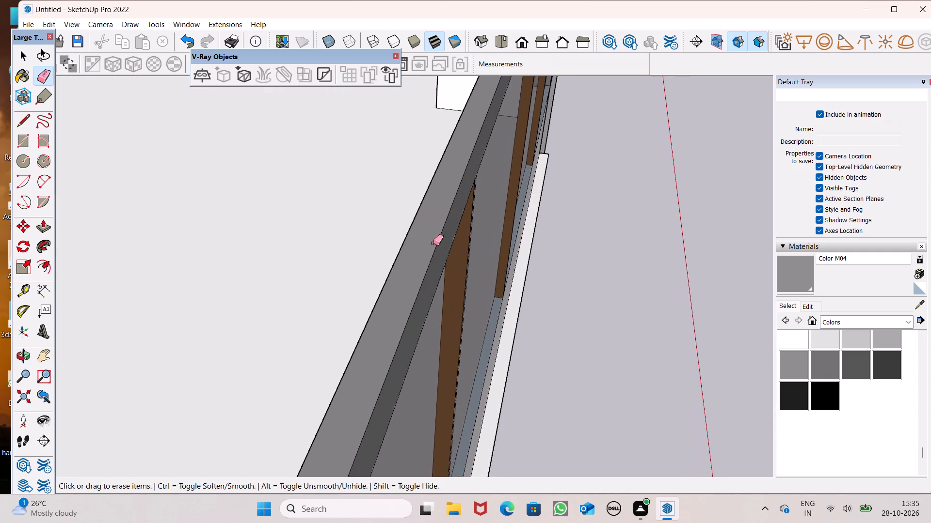
pyautogui.moveTo(433, 251); pyautogui.dragTo(433, 313, button='middle')
pyautogui.scroll(1, 486, 219)
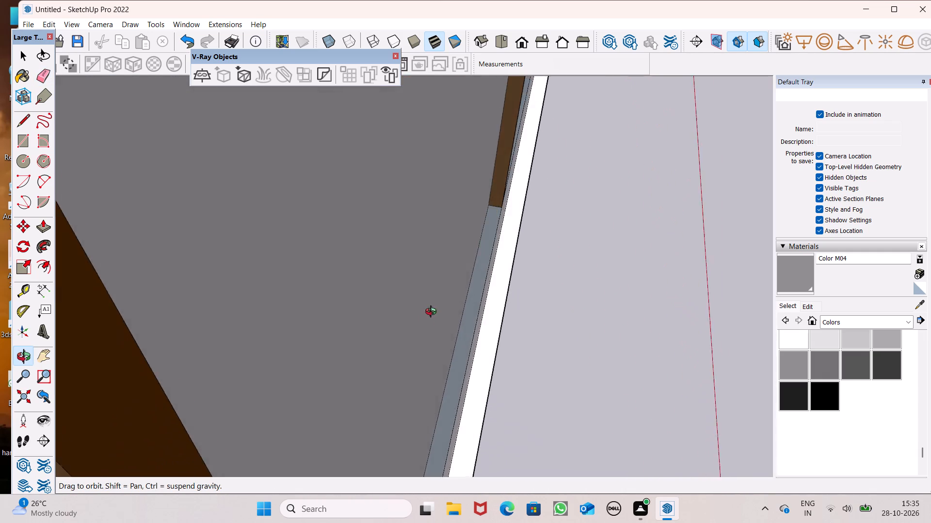
pyautogui.moveTo(433, 313); pyautogui.dragTo(127, 281, button='middle')
pyautogui.scroll(-4, 329, 269)
pyautogui.scroll(1, 331, 279)
pyautogui.scroll(-7, 331, 282)
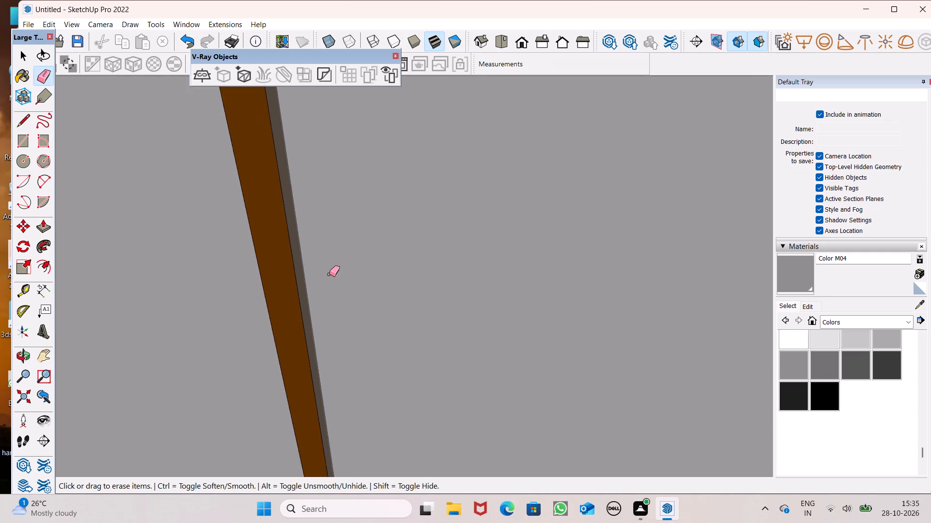
pyautogui.scroll(-9, 329, 274)
pyautogui.scroll(-8, 256, 305)
pyautogui.scroll(1, 238, 342)
pyautogui.scroll(-20, 238, 290)
pyautogui.scroll(-1, 238, 290)
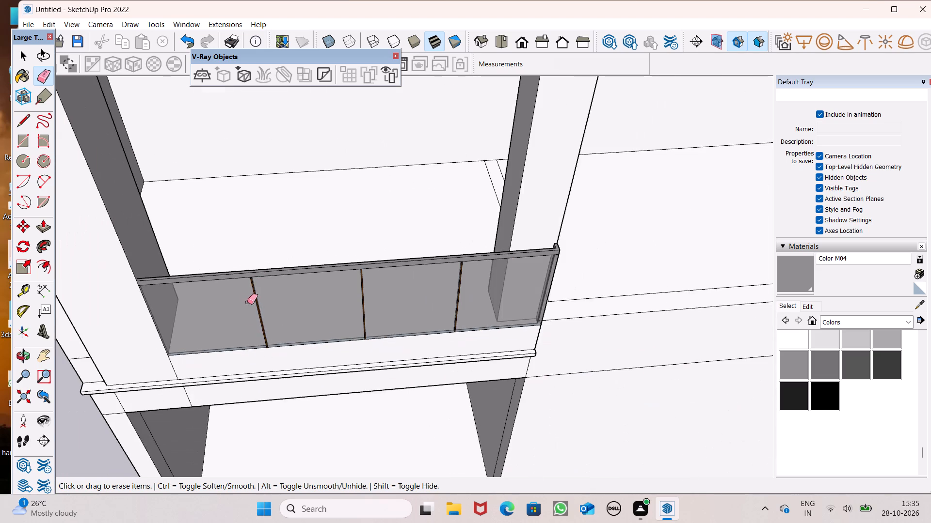
# Erase the seam lines on the inner face of the parapet rail above the strip farthest from the open end.
pyautogui.moveTo(261, 305); pyautogui.dragTo(421, 409, button='middle')
pyautogui.scroll(1, 400, 371)
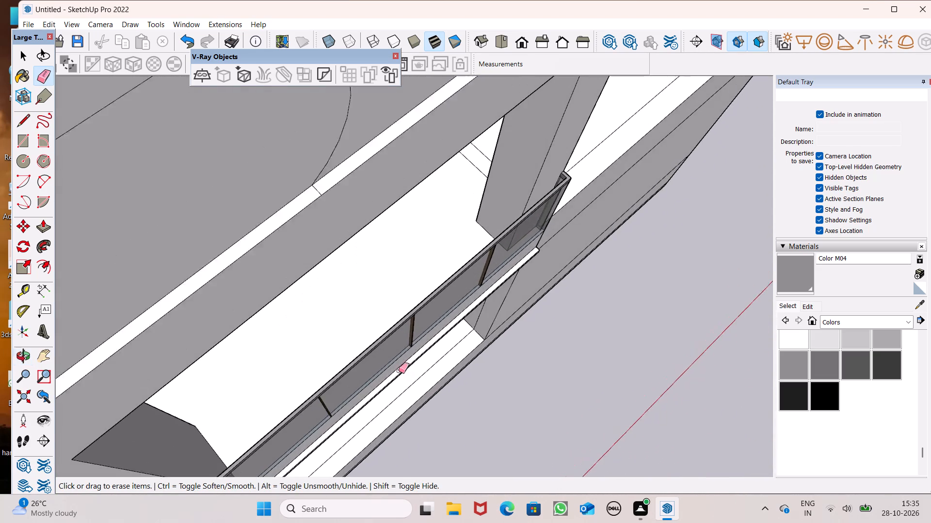
pyautogui.scroll(6, 399, 371)
pyautogui.scroll(4, 348, 340)
pyautogui.moveTo(357, 365); pyautogui.dragTo(575, 291, button='middle')
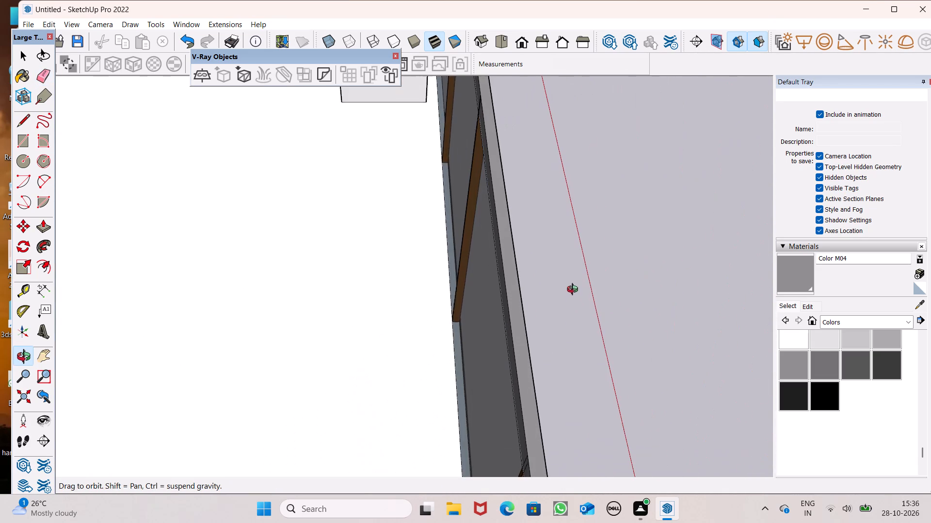
pyautogui.moveTo(575, 291); pyautogui.dragTo(575, 290, button='middle')
pyautogui.moveTo(283, 368); pyautogui.dragTo(357, 304, button='middle')
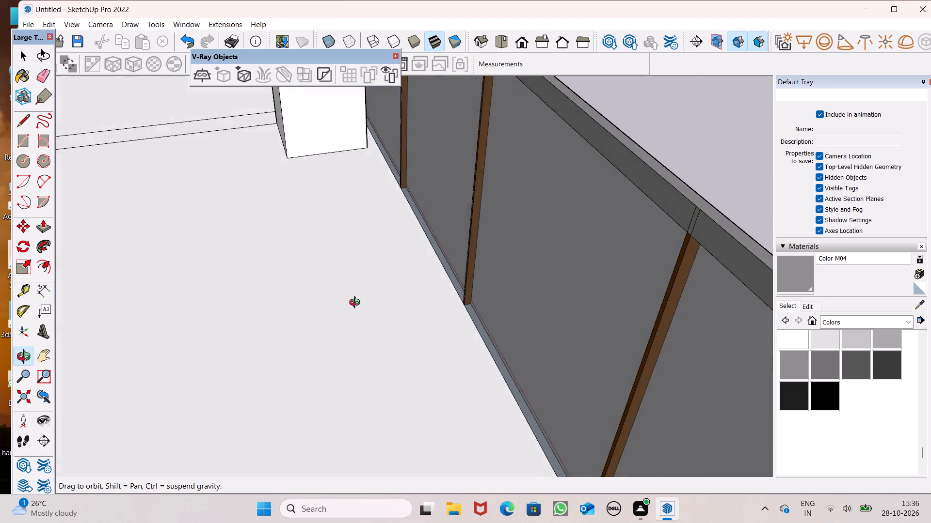
pyautogui.moveTo(357, 304); pyautogui.dragTo(376, 287, button='middle')
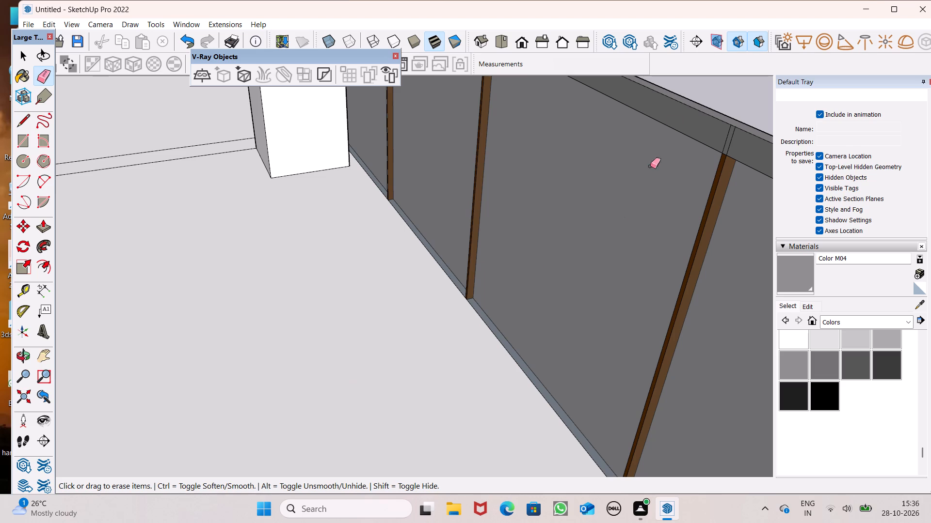
pyautogui.moveTo(741, 150); pyautogui.dragTo(724, 141)
# Erase the seam lines on the inner face of the parapet rail above the middle strip.
pyautogui.scroll(-1, 547, 219)
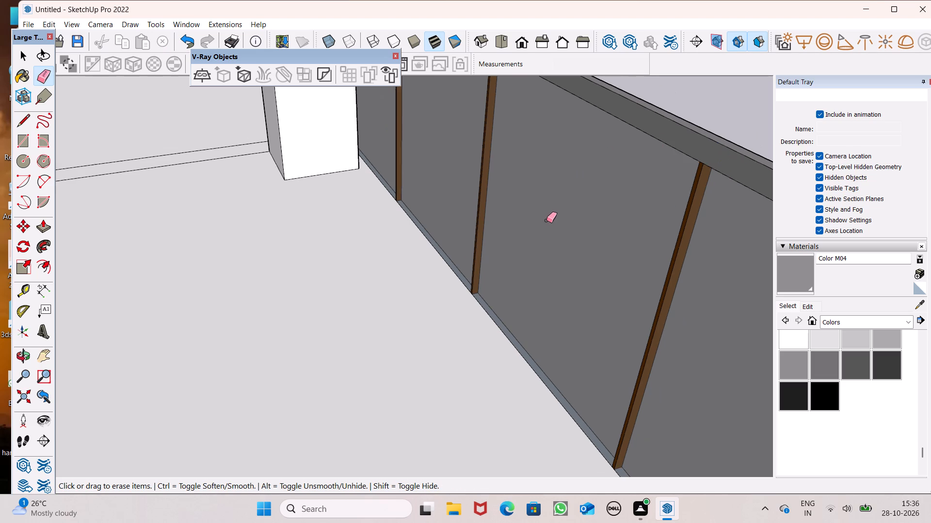
pyautogui.scroll(-4, 544, 220)
pyautogui.scroll(4, 501, 98)
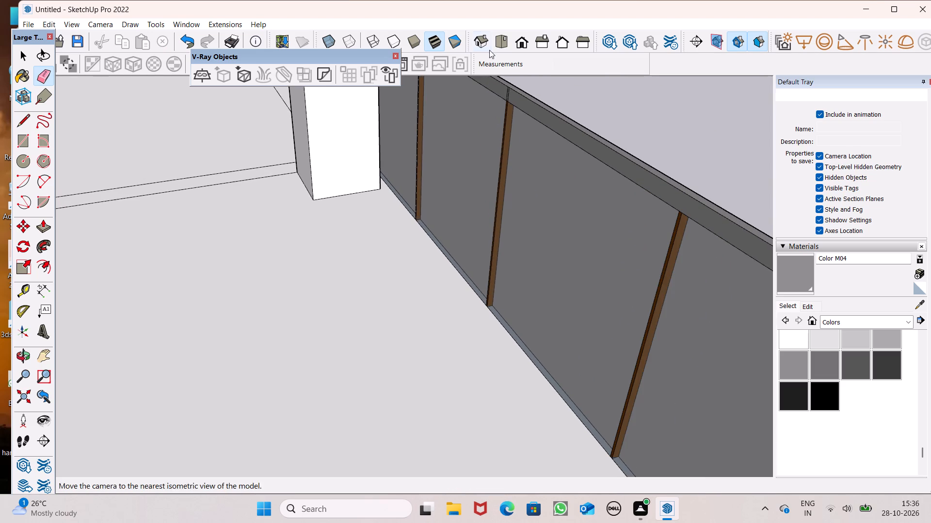
pyautogui.scroll(2, 489, 50)
pyautogui.scroll(13, 505, 87)
pyautogui.moveTo(514, 114); pyautogui.dragTo(518, 118)
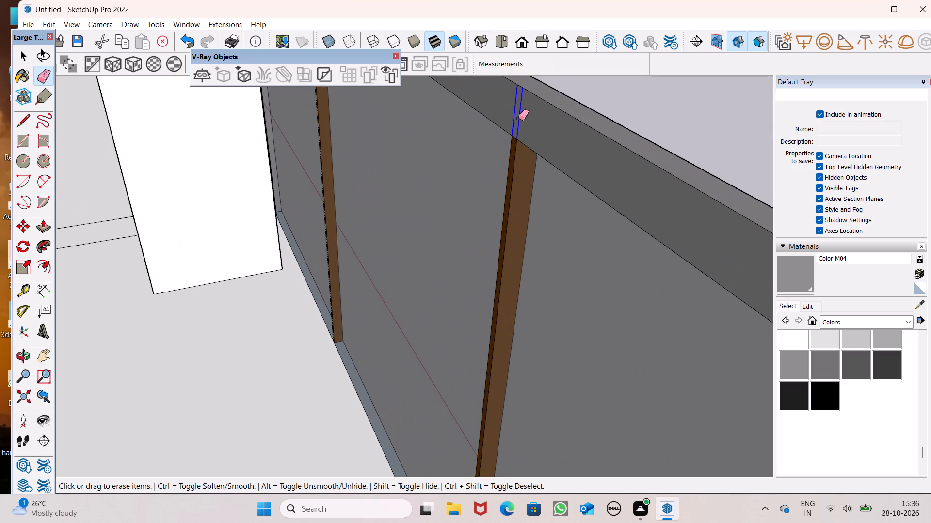
pyautogui.moveTo(518, 118); pyautogui.dragTo(520, 118)
# Erase the seam lines on the inner face of the parapet rail above the strip nearest the open end.
pyautogui.scroll(-8, 505, 172)
pyautogui.scroll(-6, 446, 181)
pyautogui.scroll(5, 394, 108)
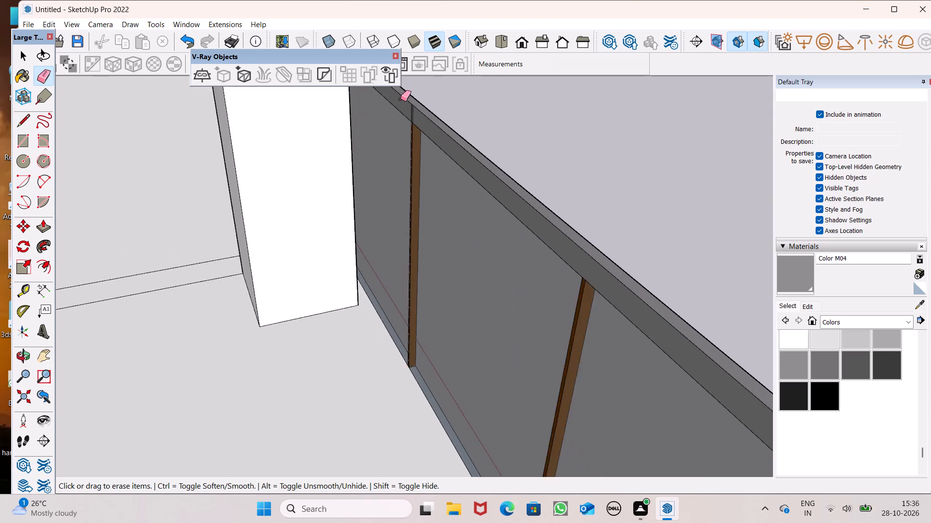
pyautogui.scroll(10, 401, 99)
pyautogui.moveTo(431, 122); pyautogui.dragTo(421, 121)
# Examine the parapet from outside and the whole house from above and from eye level.
pyautogui.scroll(-2, 409, 131)
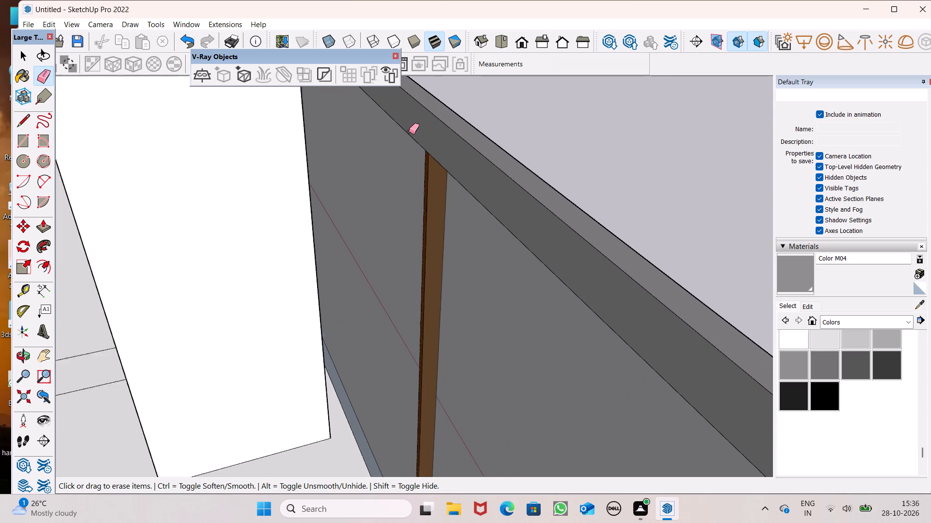
pyautogui.scroll(-11, 409, 132)
pyautogui.moveTo(412, 201); pyautogui.dragTo(0, 153, button='middle')
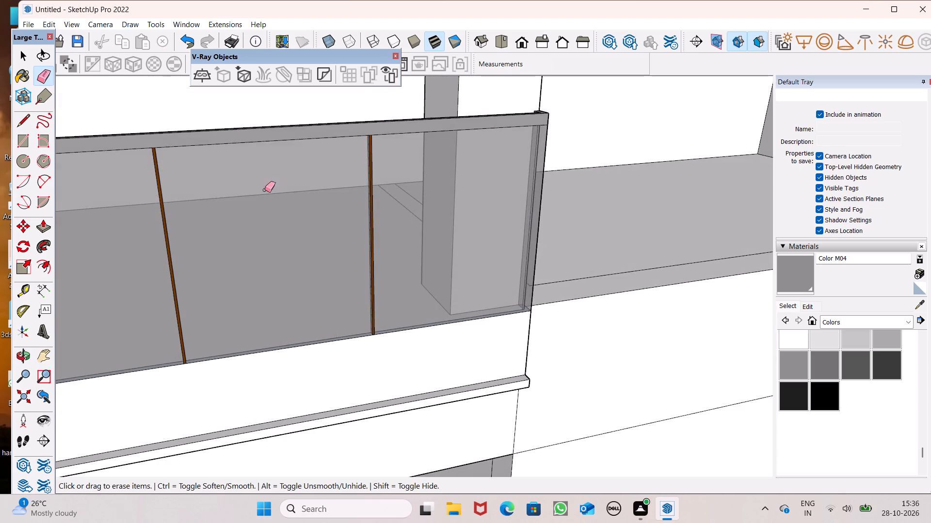
pyautogui.scroll(-7, 289, 206)
pyautogui.scroll(-5, 390, 293)
pyautogui.moveTo(415, 327); pyautogui.dragTo(312, 341, button='middle')
pyautogui.scroll(-8, 401, 392)
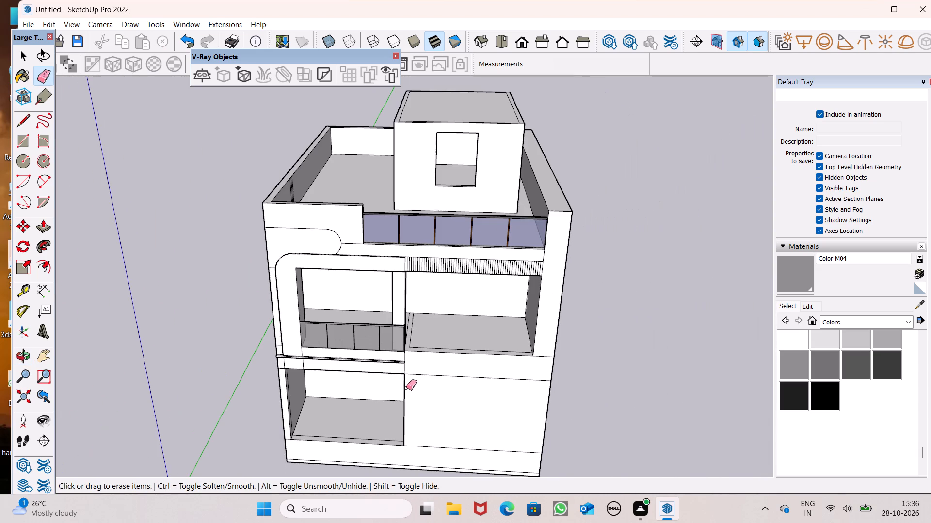
pyautogui.scroll(-1, 406, 388)
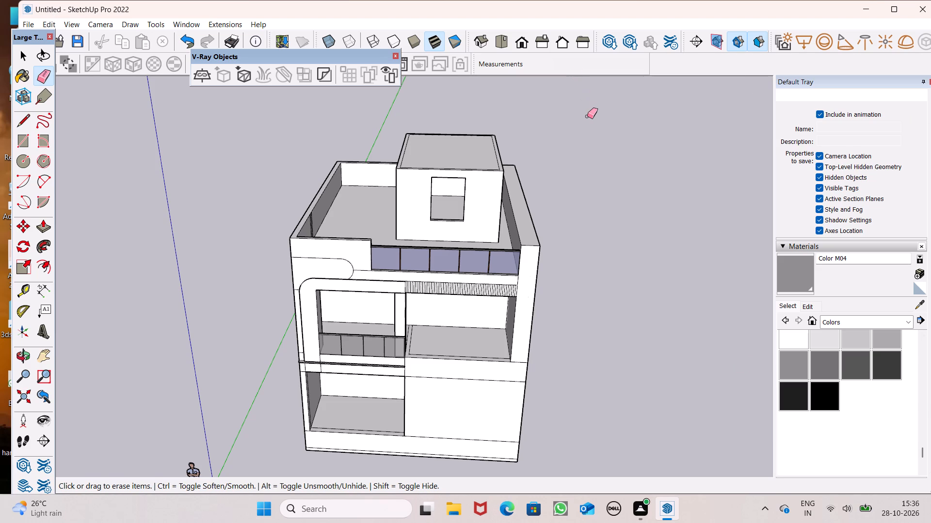
pyautogui.scroll(-1, 464, 186)
pyautogui.moveTo(467, 276); pyautogui.dragTo(430, 207, button='middle')
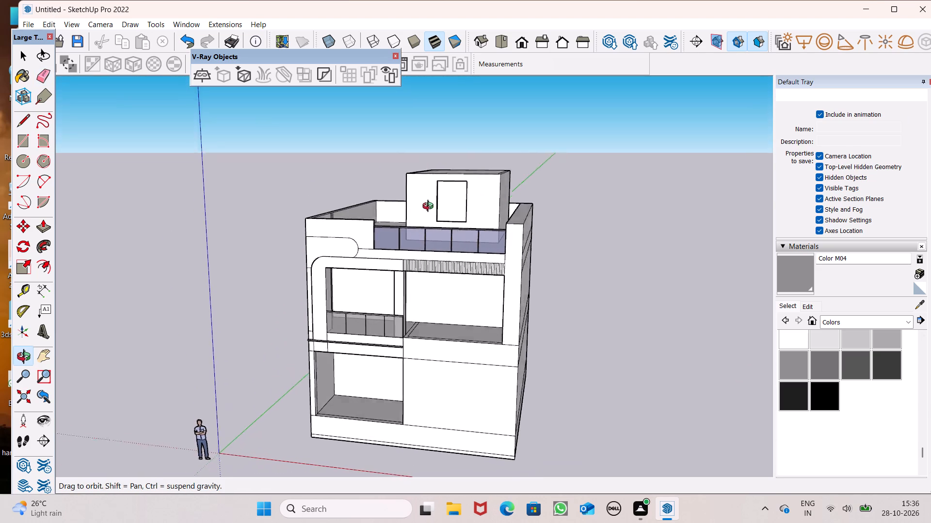
pyautogui.moveTo(430, 207); pyautogui.dragTo(453, 203, button='middle')
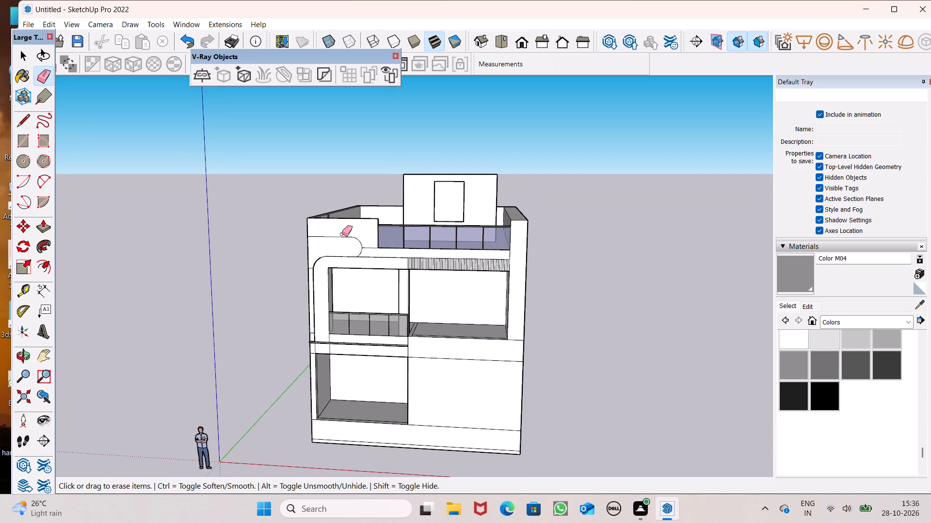
# Push/Pull the top inner face of the rooftop room's front opening downward by about 8 3/8".
pyautogui.scroll(8, 492, 202)
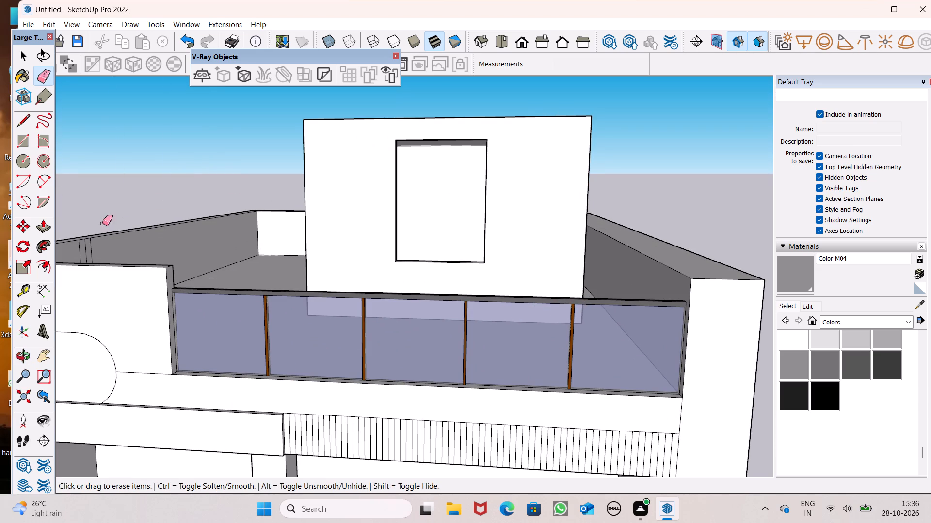
pyautogui.click(46, 226)
pyautogui.moveTo(363, 147); pyautogui.dragTo(330, 88, button='middle')
pyautogui.scroll(6, 433, 138)
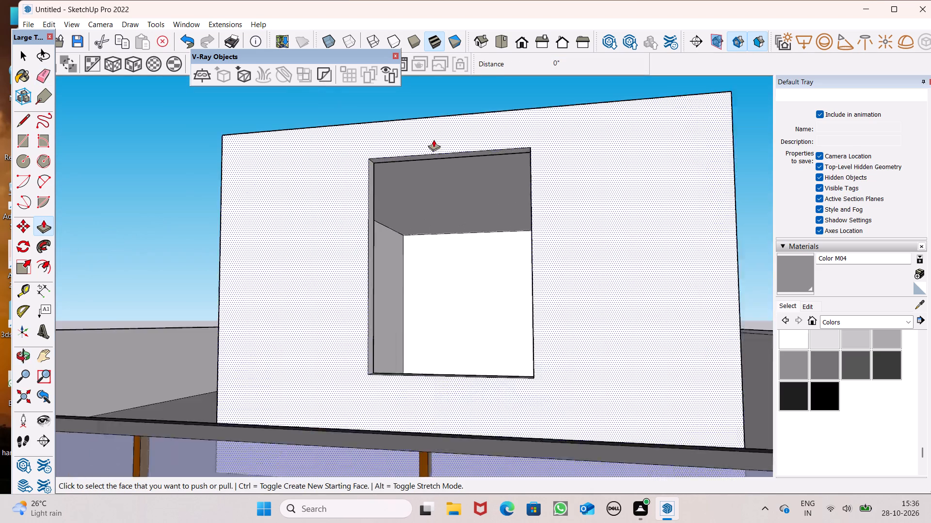
pyautogui.scroll(2, 433, 139)
pyautogui.moveTo(415, 163); pyautogui.dragTo(408, 192)
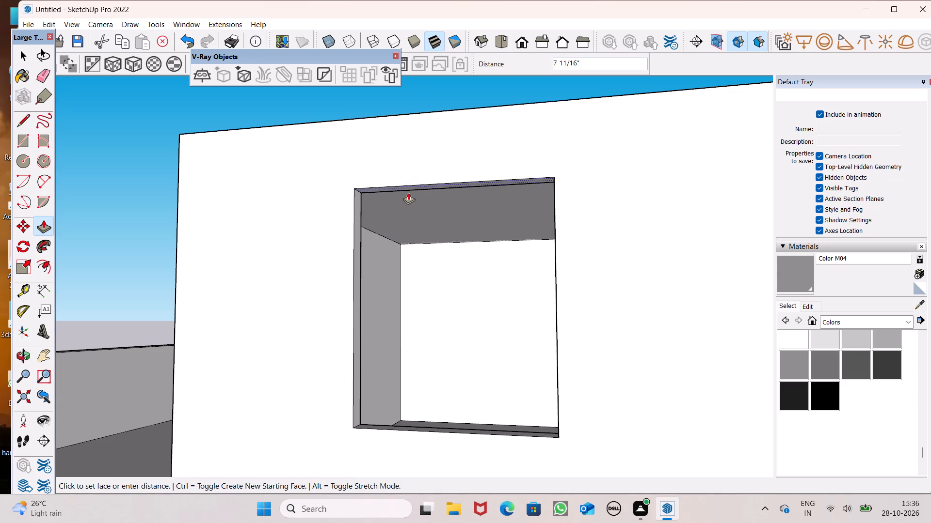
pyautogui.moveTo(408, 192); pyautogui.dragTo(407, 193)
# Examine the house from above and from the front, including the first-floor balcony's back wall, floor and railing.
pyautogui.scroll(-5, 396, 118)
pyautogui.moveTo(415, 140); pyautogui.dragTo(488, 249, button='middle')
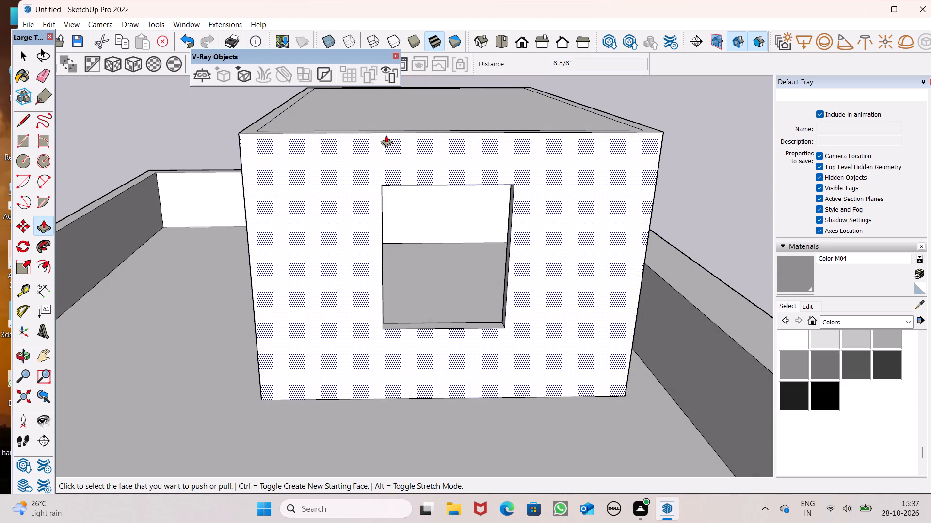
pyautogui.scroll(-6, 370, 132)
pyautogui.scroll(-9, 356, 169)
pyautogui.scroll(-3, 250, 164)
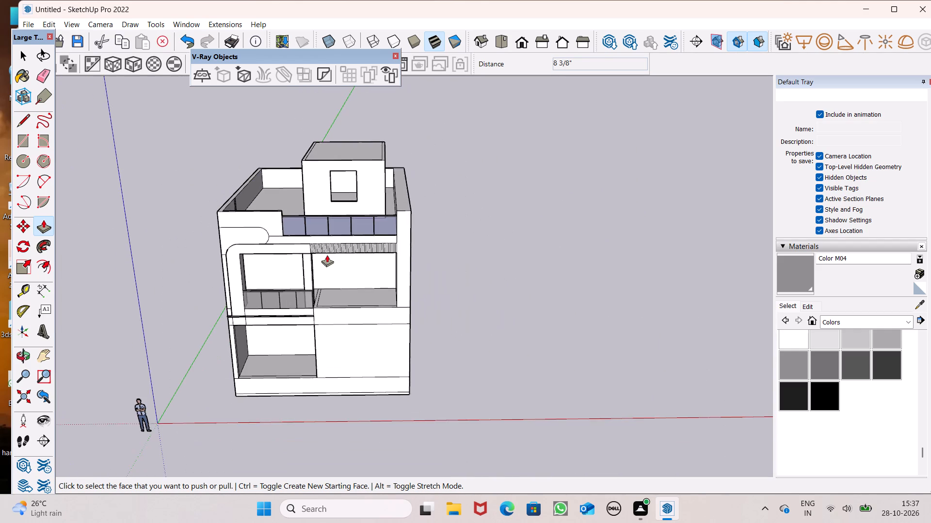
pyautogui.moveTo(327, 254); pyautogui.dragTo(331, 187, button='middle')
pyautogui.scroll(-3, 302, 208)
pyautogui.scroll(7, 335, 262)
pyautogui.scroll(7, 229, 251)
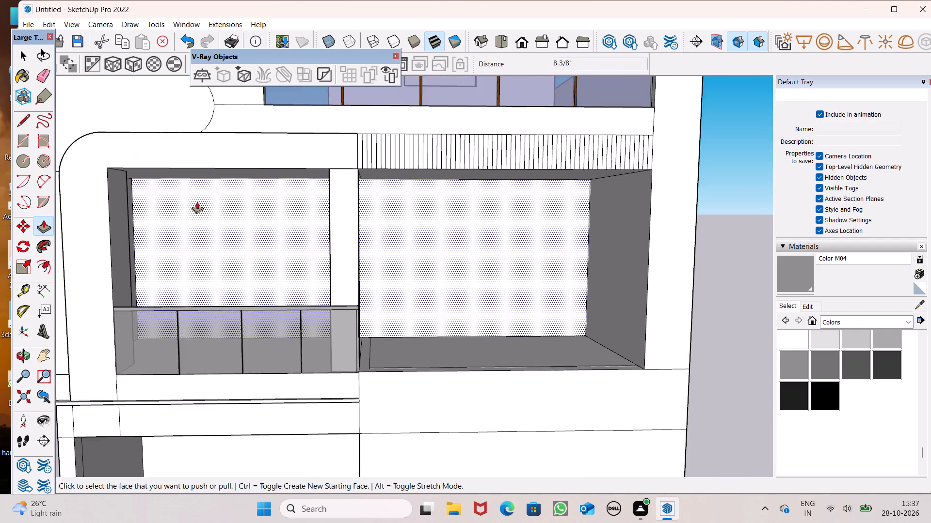
pyautogui.scroll(-5, 203, 221)
pyautogui.moveTo(203, 277); pyautogui.dragTo(209, 321, button='middle')
pyautogui.scroll(2, 206, 272)
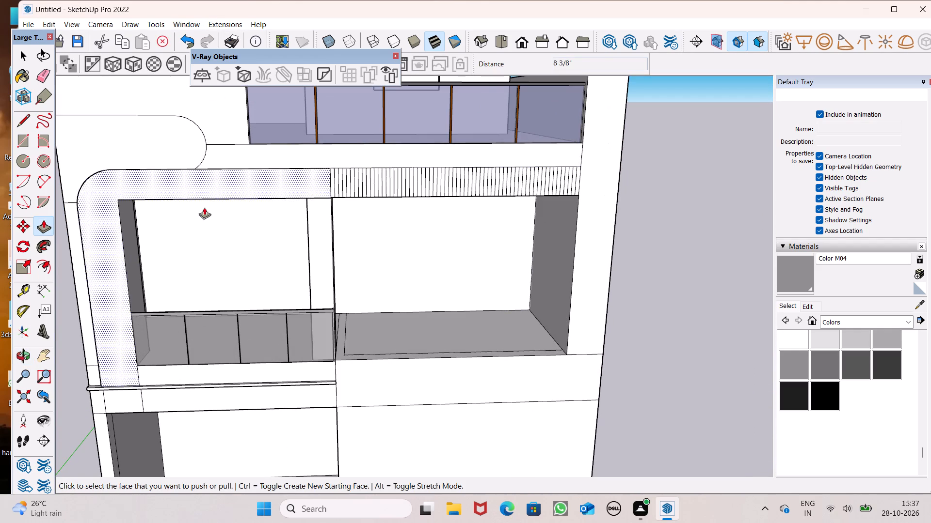
pyautogui.scroll(-4, 205, 234)
pyautogui.scroll(1, 209, 257)
pyautogui.moveTo(207, 331); pyautogui.dragTo(205, 362, button='middle')
pyautogui.scroll(9, 214, 303)
pyautogui.moveTo(200, 293); pyautogui.dragTo(76, 304, button='middle')
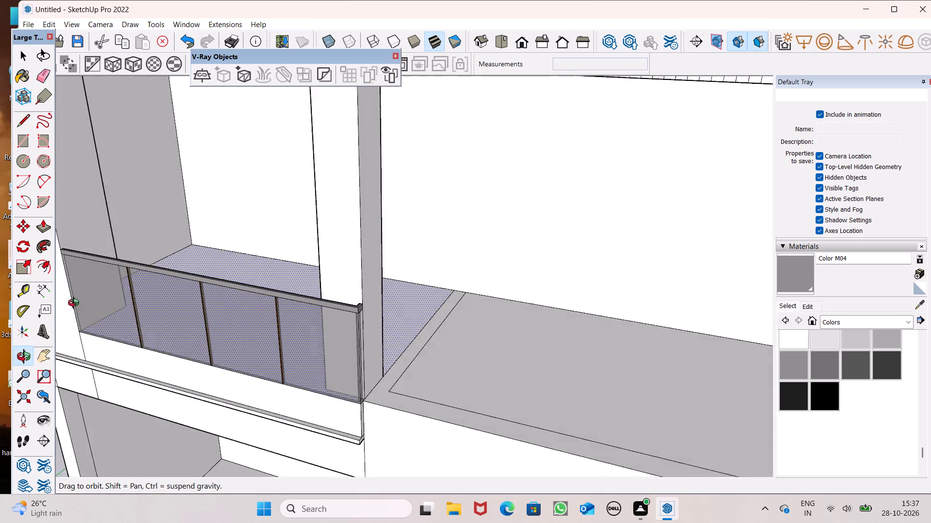
pyautogui.moveTo(76, 304); pyautogui.dragTo(208, 307, button='middle')
pyautogui.scroll(1, 213, 296)
pyautogui.scroll(-3, 217, 288)
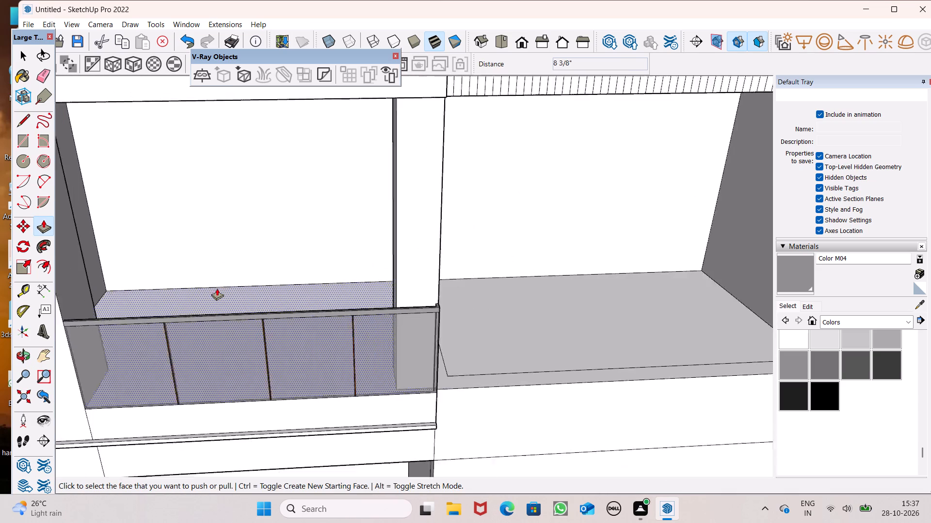
pyautogui.scroll(-3, 217, 288)
pyautogui.moveTo(258, 290); pyautogui.dragTo(244, 282, button='middle')
pyautogui.scroll(1, 244, 282)
pyautogui.moveTo(244, 282); pyautogui.dragTo(255, 210, button='middle')
pyautogui.scroll(1, 244, 282)
pyautogui.scroll(-5, 210, 244)
pyautogui.moveTo(219, 247); pyautogui.dragTo(214, 324, button='middle')
pyautogui.scroll(9, 214, 313)
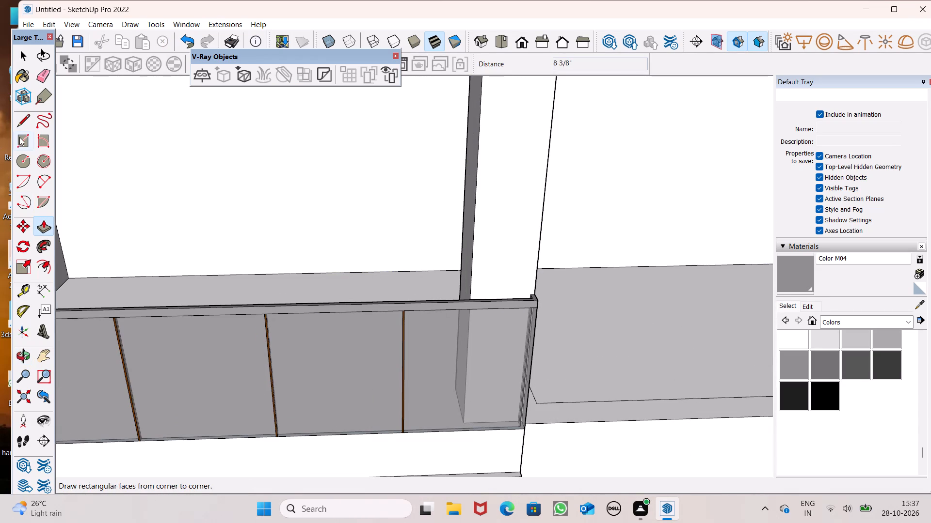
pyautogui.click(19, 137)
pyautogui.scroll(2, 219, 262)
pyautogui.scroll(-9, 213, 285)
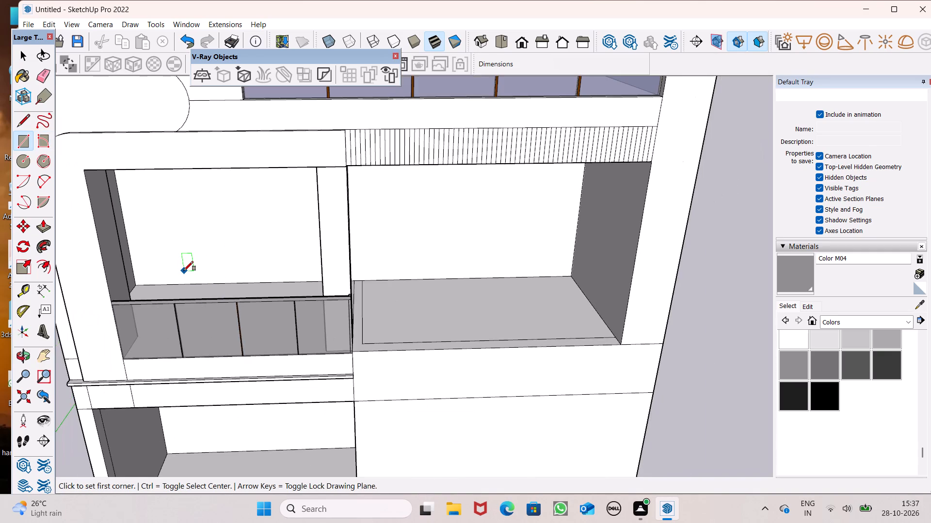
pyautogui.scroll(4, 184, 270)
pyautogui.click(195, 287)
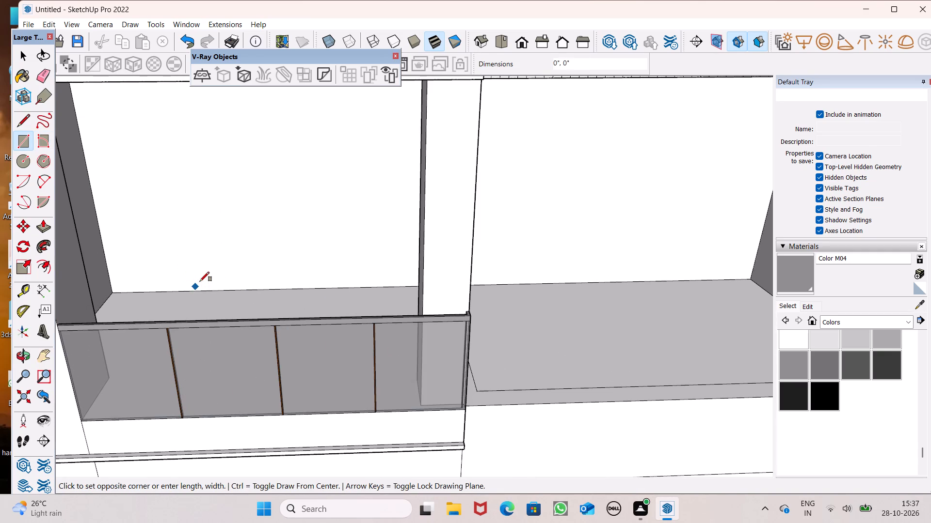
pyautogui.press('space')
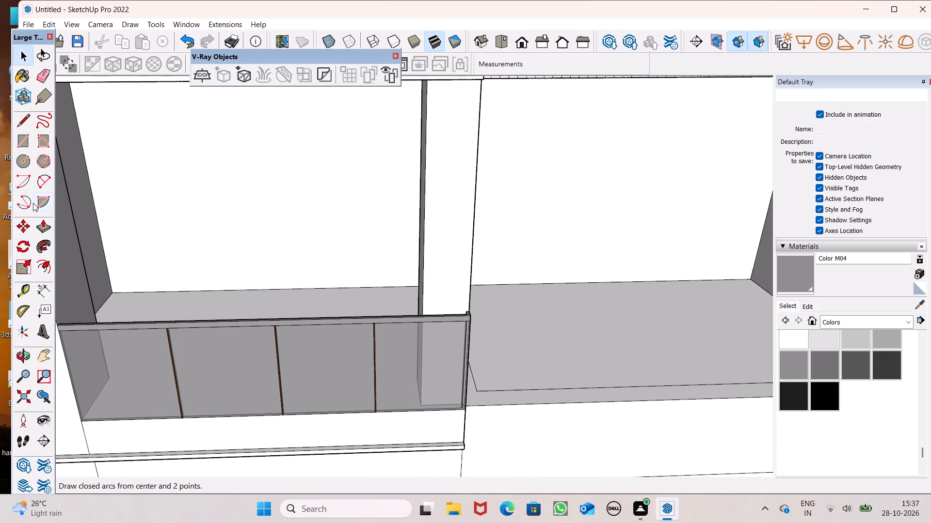
# Draw a 4' by 7' door rectangle on the back wall of the first-floor balcony with the railing, starting at the floor edge.
pyautogui.click(20, 145)
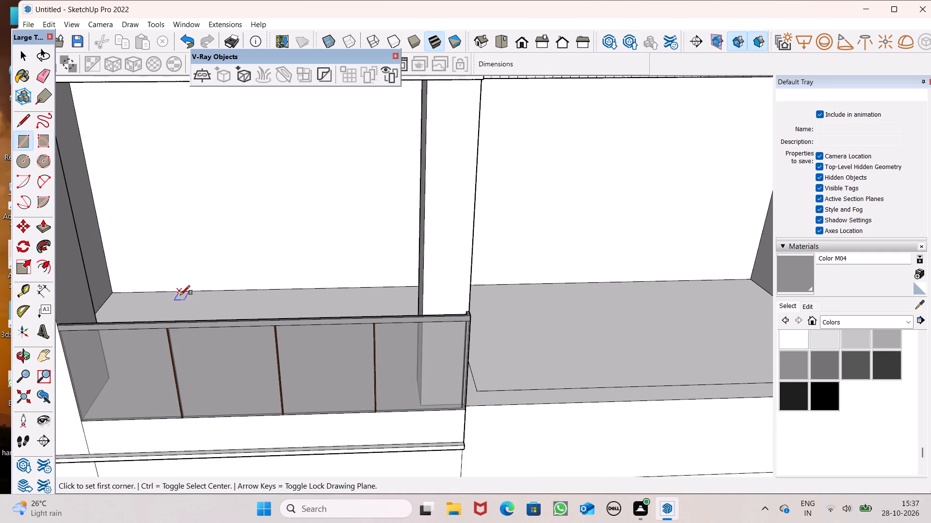
pyautogui.moveTo(192, 292); pyautogui.dragTo(198, 290)
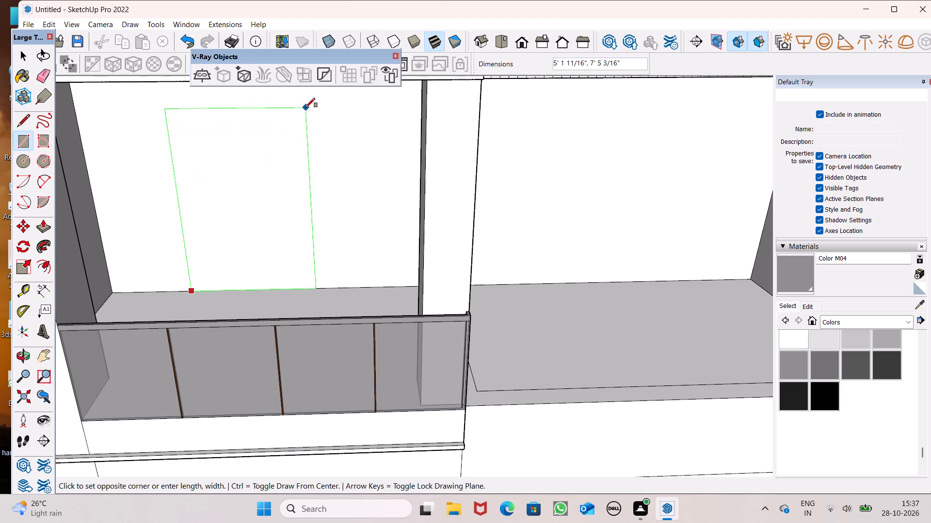
pyautogui.write("4',")
pyautogui.write("7'")
pyautogui.press('Return')
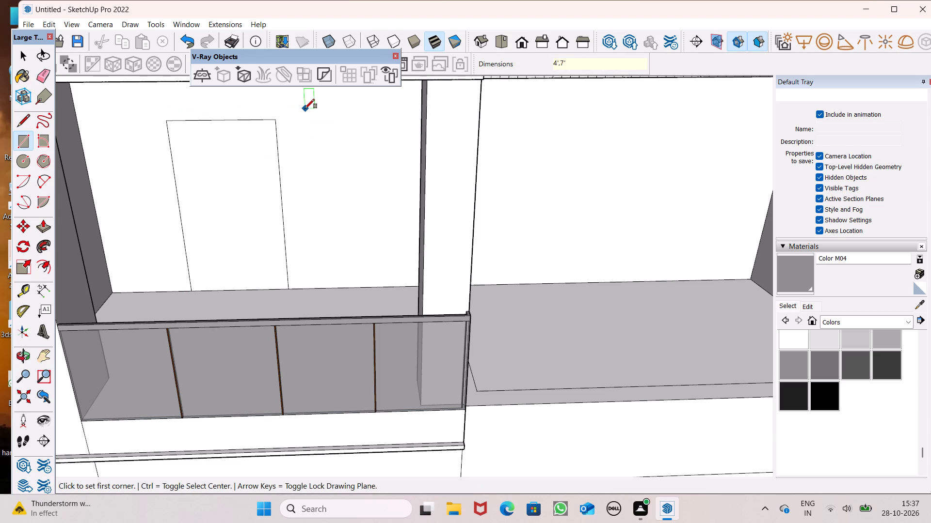
# Draw a 4' by 7' door rectangle on the back wall of the ground-floor recess, starting at the floor edge.
pyautogui.scroll(-9, 265, 132)
pyautogui.moveTo(283, 306); pyautogui.dragTo(257, 258, button='middle')
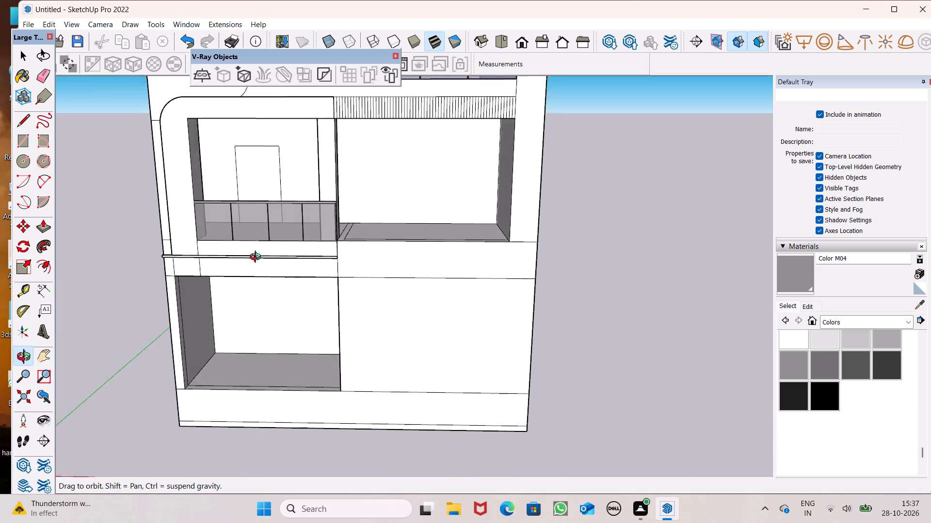
pyautogui.moveTo(257, 258); pyautogui.dragTo(303, 237, button='middle')
pyautogui.scroll(-6, 283, 284)
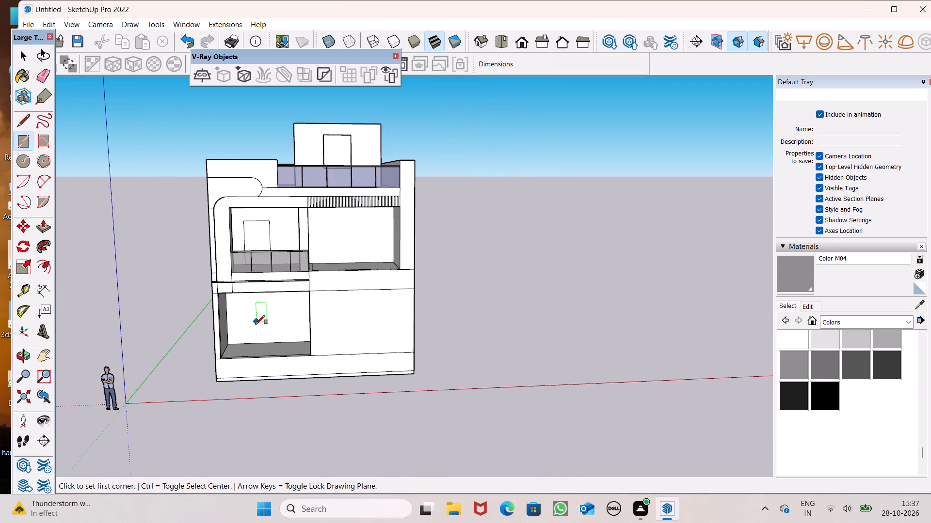
pyautogui.scroll(4, 256, 325)
pyautogui.scroll(7, 281, 362)
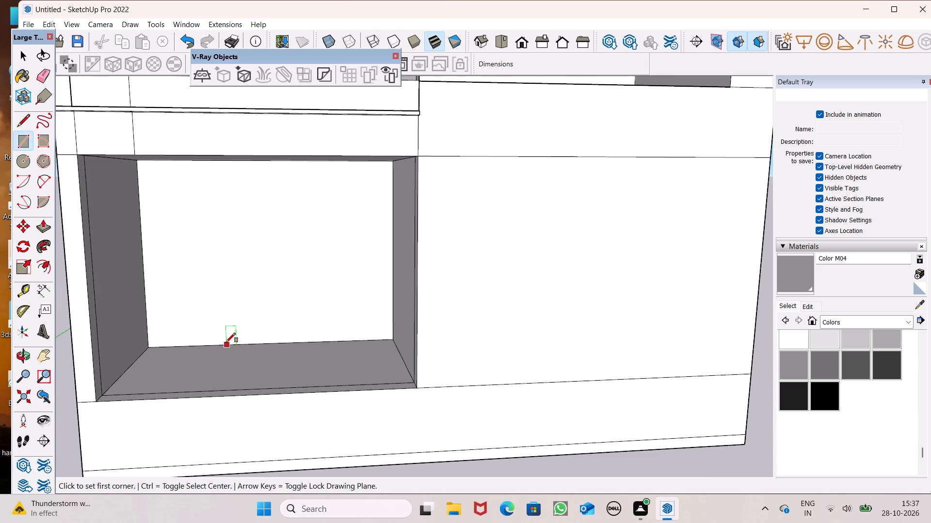
pyautogui.click(217, 345)
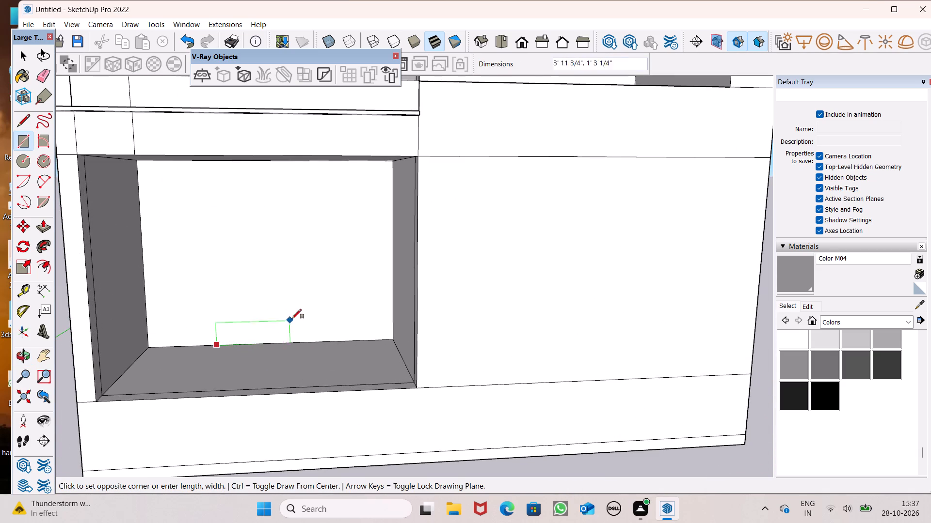
pyautogui.write("4',7'")
pyautogui.press('Return')
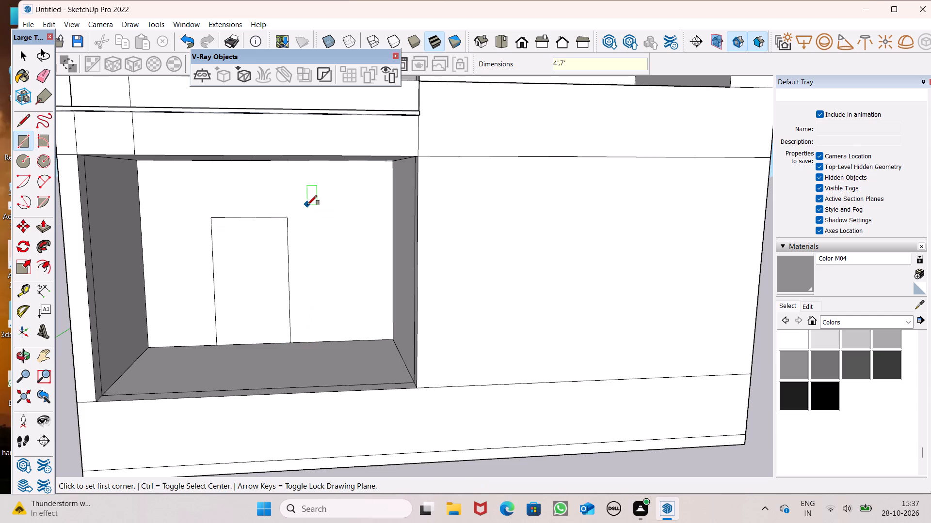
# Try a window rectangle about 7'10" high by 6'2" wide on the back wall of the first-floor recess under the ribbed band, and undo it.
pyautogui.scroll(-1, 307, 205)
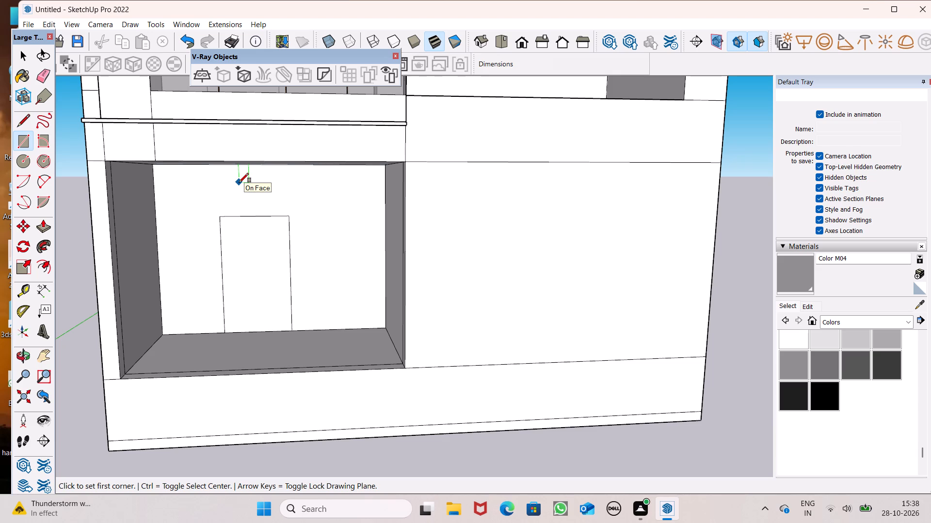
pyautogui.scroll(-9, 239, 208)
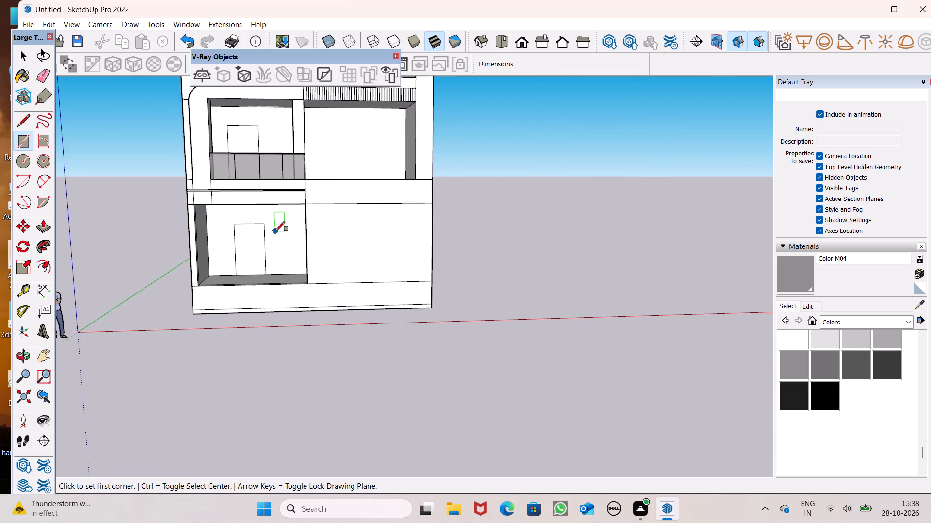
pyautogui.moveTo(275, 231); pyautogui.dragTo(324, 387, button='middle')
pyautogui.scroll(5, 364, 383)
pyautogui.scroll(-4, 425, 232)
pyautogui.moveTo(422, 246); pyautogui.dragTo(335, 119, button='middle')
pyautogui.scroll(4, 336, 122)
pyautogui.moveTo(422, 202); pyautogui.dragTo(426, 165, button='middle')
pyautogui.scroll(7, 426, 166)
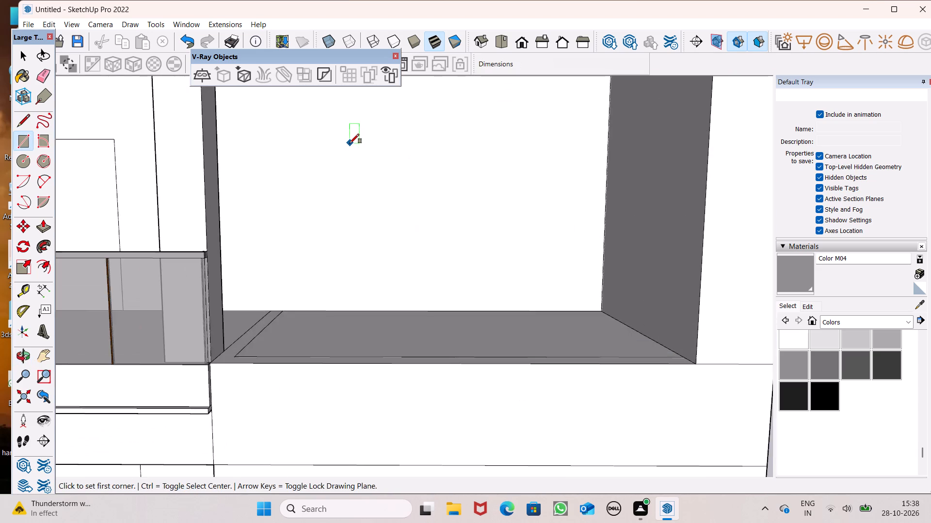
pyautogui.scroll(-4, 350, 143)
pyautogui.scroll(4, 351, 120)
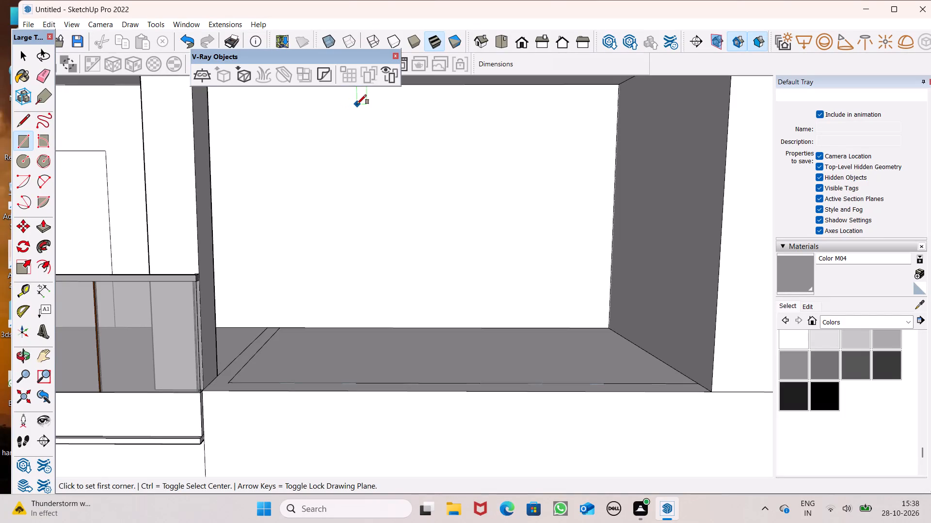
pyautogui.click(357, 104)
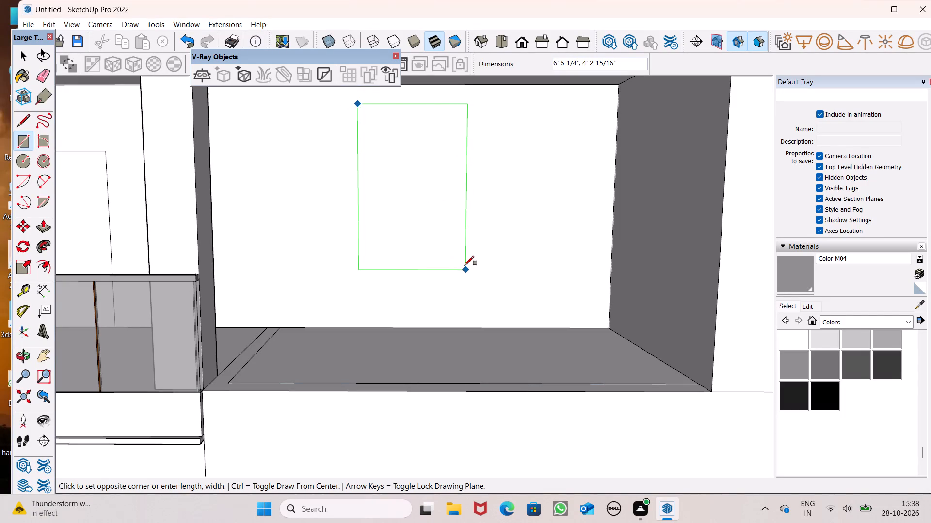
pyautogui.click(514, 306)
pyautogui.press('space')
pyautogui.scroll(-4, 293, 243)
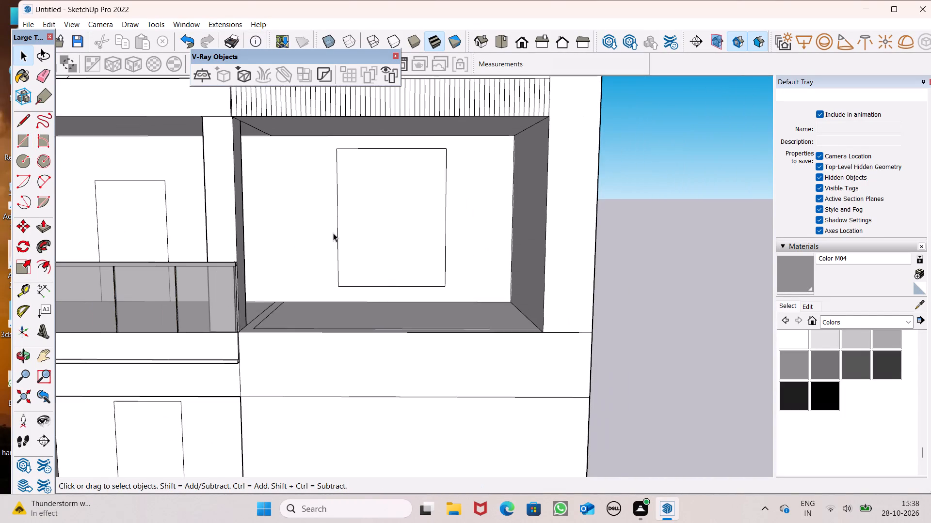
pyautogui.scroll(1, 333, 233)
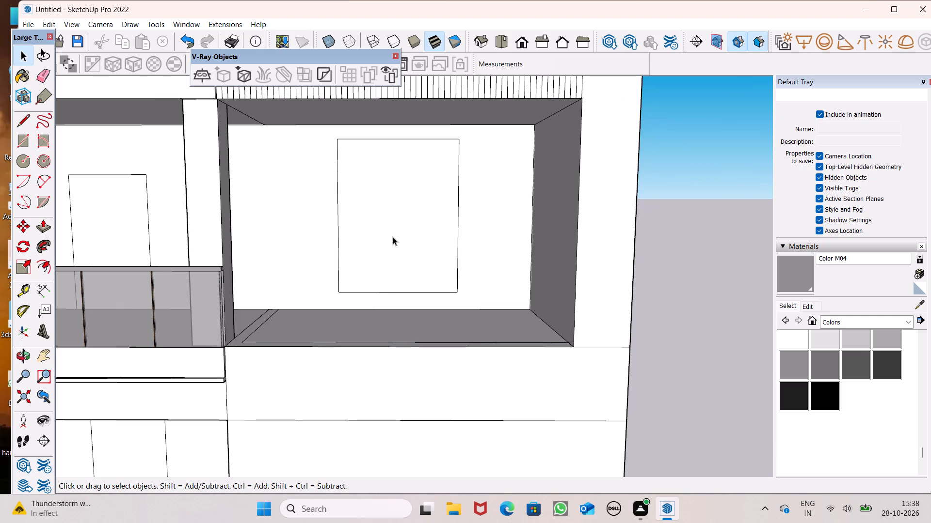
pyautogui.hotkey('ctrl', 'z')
# Draw a window rectangle about 7'3" high by 5'11" wide on the back wall of the first-floor recess under the ribbed band.
pyautogui.moveTo(18, 144); pyautogui.dragTo(19, 144)
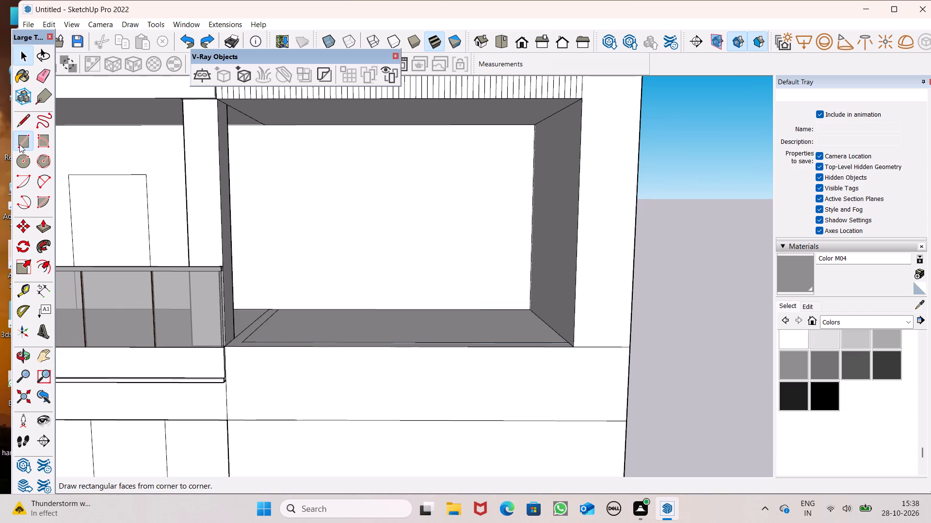
pyautogui.moveTo(19, 144); pyautogui.dragTo(23, 144)
pyautogui.moveTo(375, 182); pyautogui.dragTo(377, 166, button='middle')
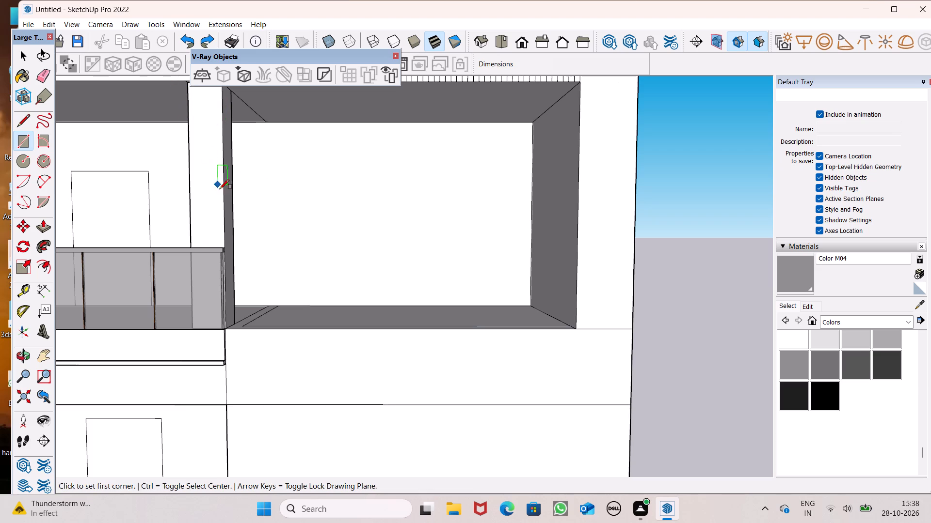
pyautogui.scroll(1, 433, 160)
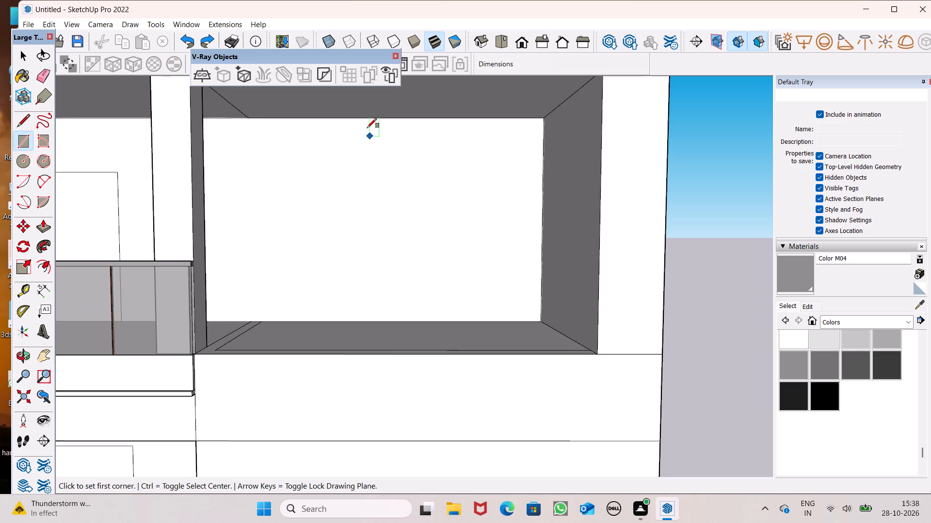
pyautogui.click(334, 140)
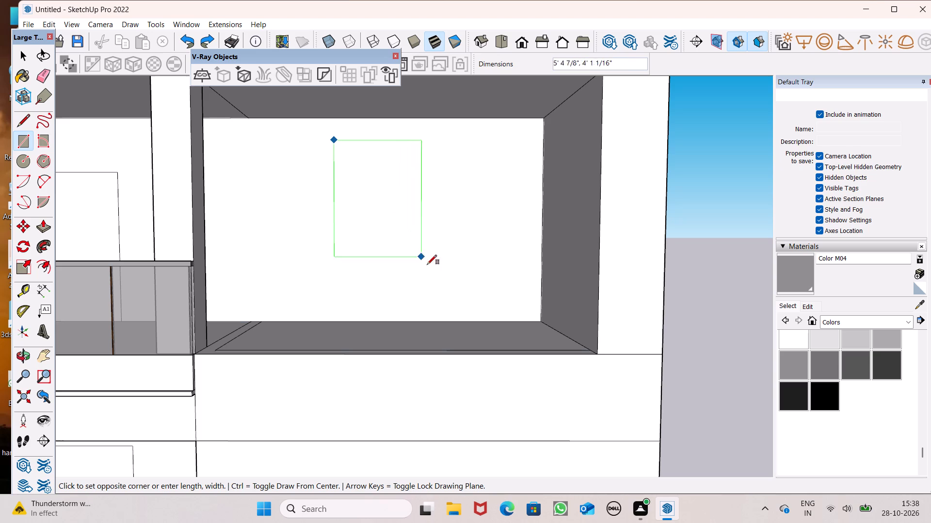
pyautogui.click(461, 296)
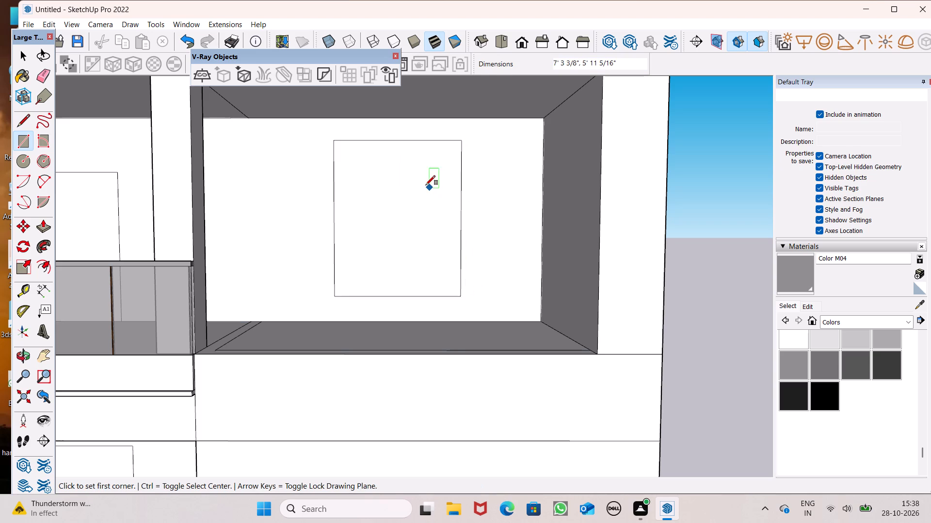
pyautogui.scroll(-3, 426, 185)
pyautogui.scroll(1, 322, 151)
pyautogui.press('space')
# Move the new window rectangle a few inches sideways along the recess's back wall, toward the balcony railing side.
pyautogui.scroll(3, 385, 244)
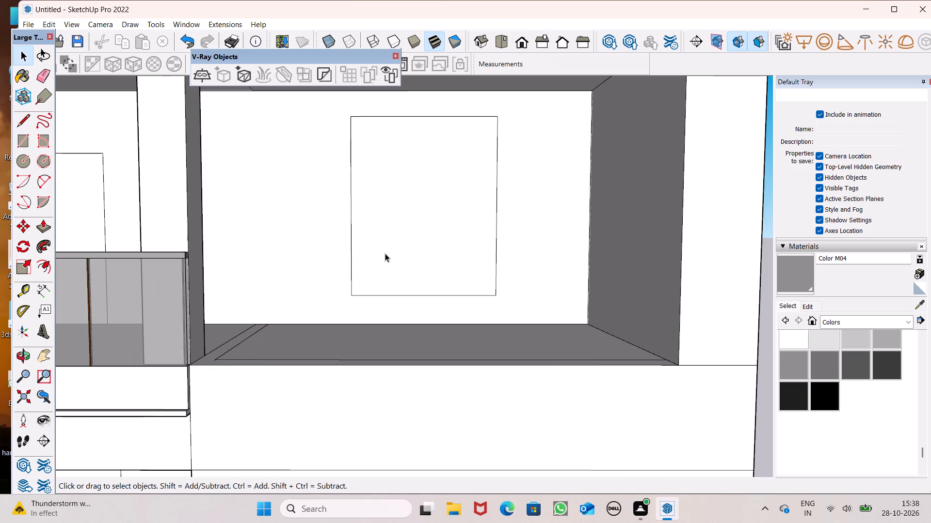
pyautogui.doubleClick(385, 253)
pyautogui.scroll(-3, 374, 279)
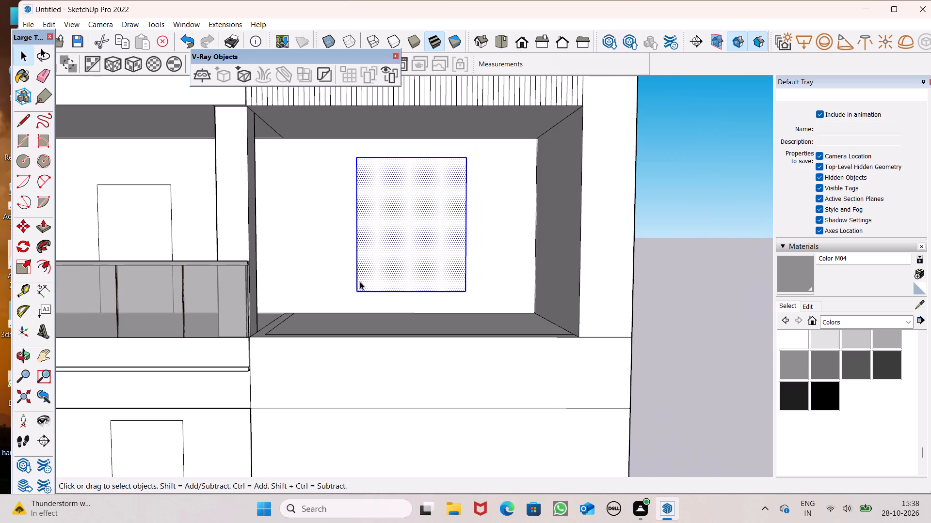
pyautogui.scroll(1, 359, 281)
pyautogui.press('m')
pyautogui.press('Return')
pyautogui.moveTo(381, 271); pyautogui.dragTo(367, 267)
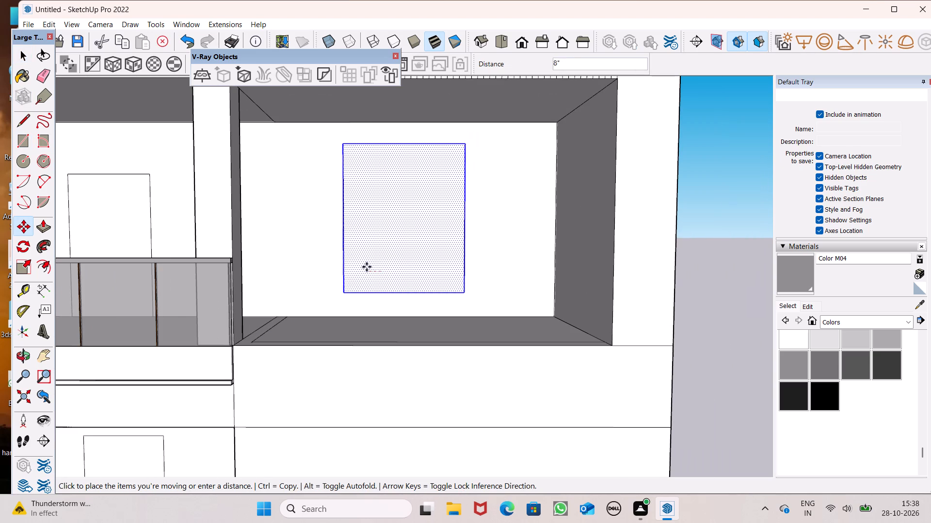
pyautogui.moveTo(367, 267); pyautogui.dragTo(372, 270)
pyautogui.press('space')
pyautogui.scroll(-2, 353, 254)
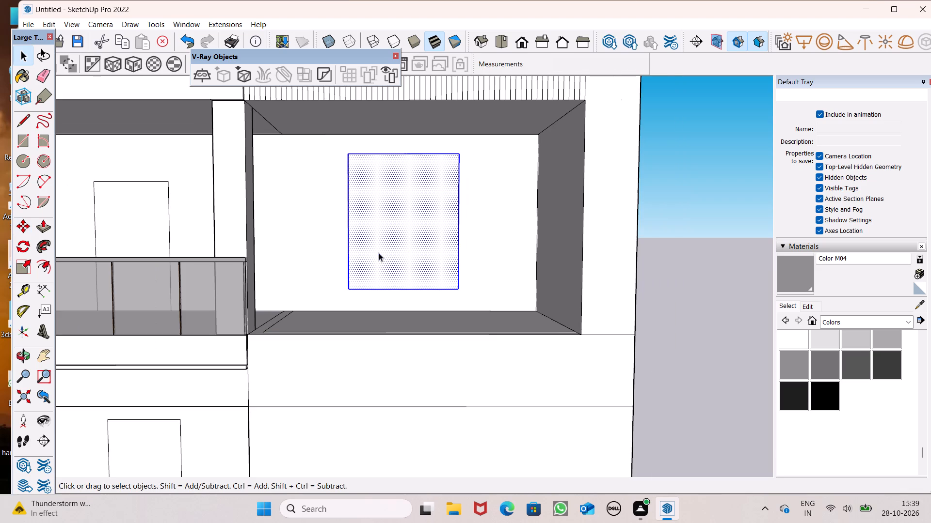
pyautogui.click(651, 278)
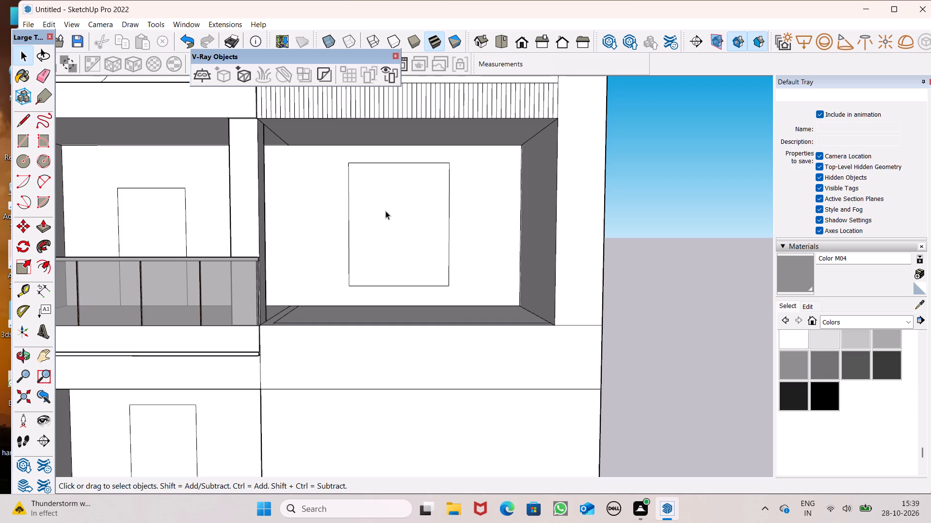
# Draw a window rectangle on the solid ground-floor front wall, beneath the first-floor recess with the ribbed band.
pyautogui.scroll(-7, 444, 213)
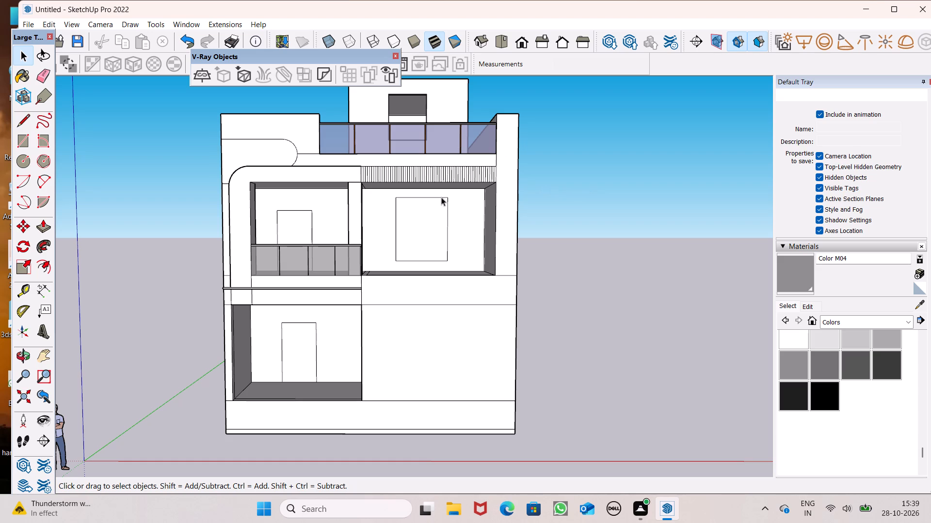
pyautogui.moveTo(559, 363); pyautogui.dragTo(549, 303, button='middle')
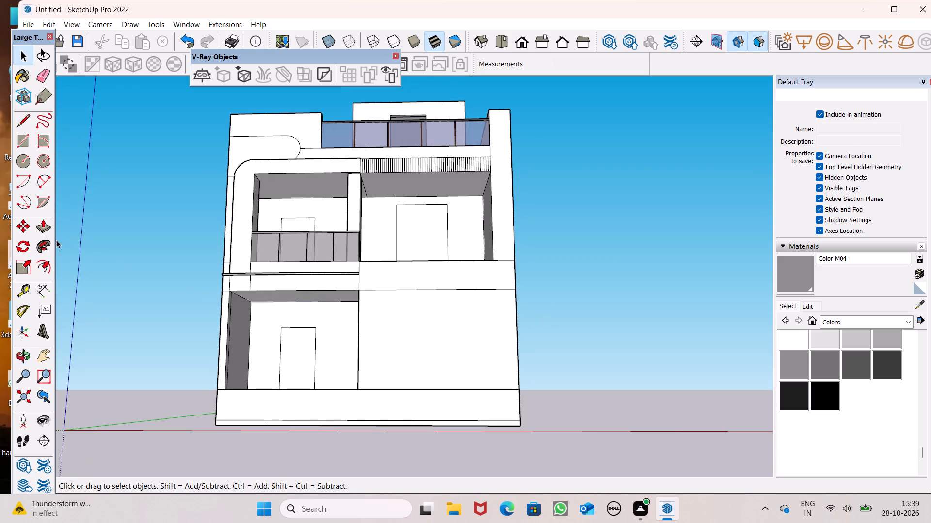
pyautogui.click(26, 147)
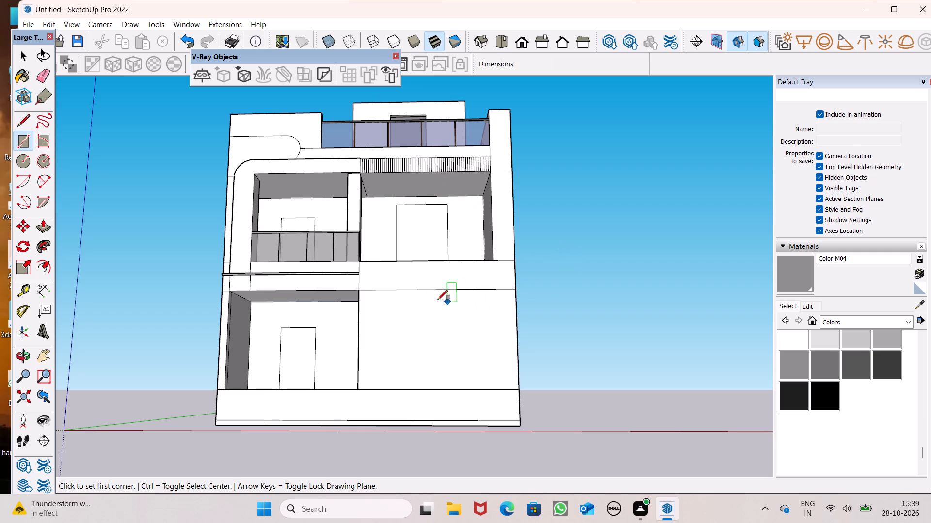
pyautogui.scroll(5, 433, 318)
pyautogui.scroll(-4, 375, 272)
pyautogui.moveTo(414, 295); pyautogui.dragTo(437, 371, button='middle')
pyautogui.scroll(1, 436, 371)
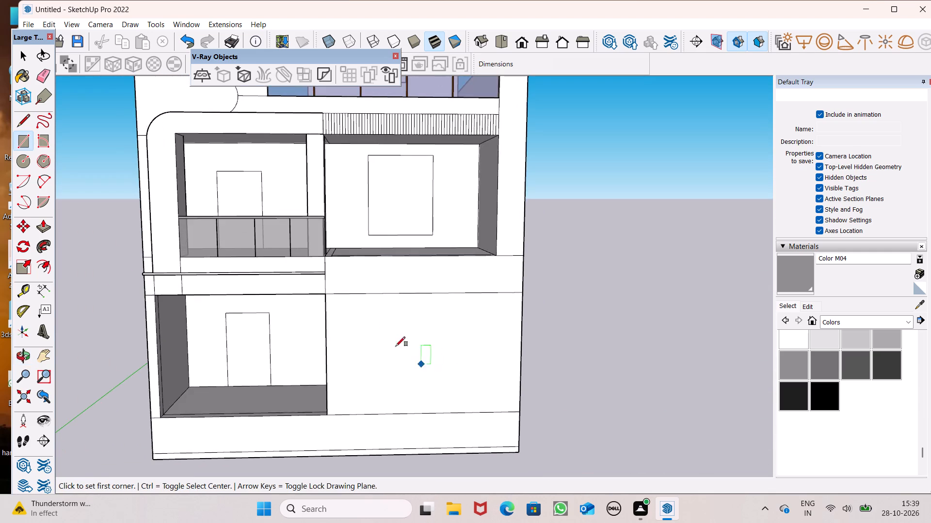
pyautogui.scroll(-3, 385, 323)
pyautogui.scroll(5, 415, 396)
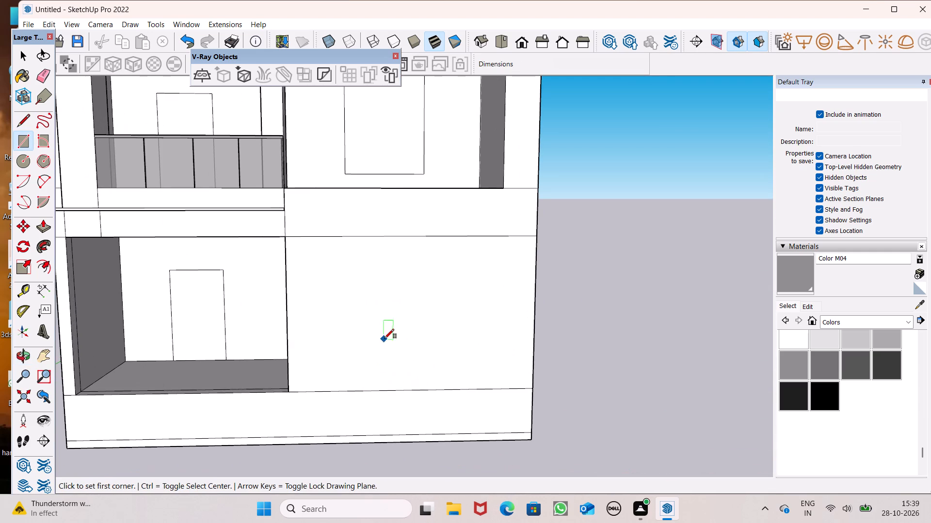
pyautogui.moveTo(403, 324); pyautogui.dragTo(385, 300, button='middle')
pyautogui.scroll(1, 385, 300)
pyautogui.moveTo(339, 235); pyautogui.dragTo(342, 242)
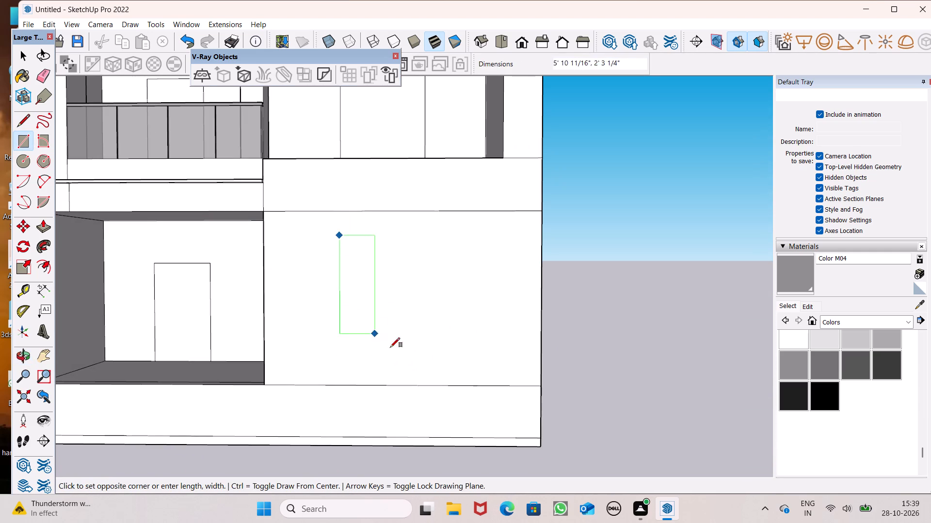
pyautogui.click(459, 352)
pyautogui.scroll(-7, 452, 335)
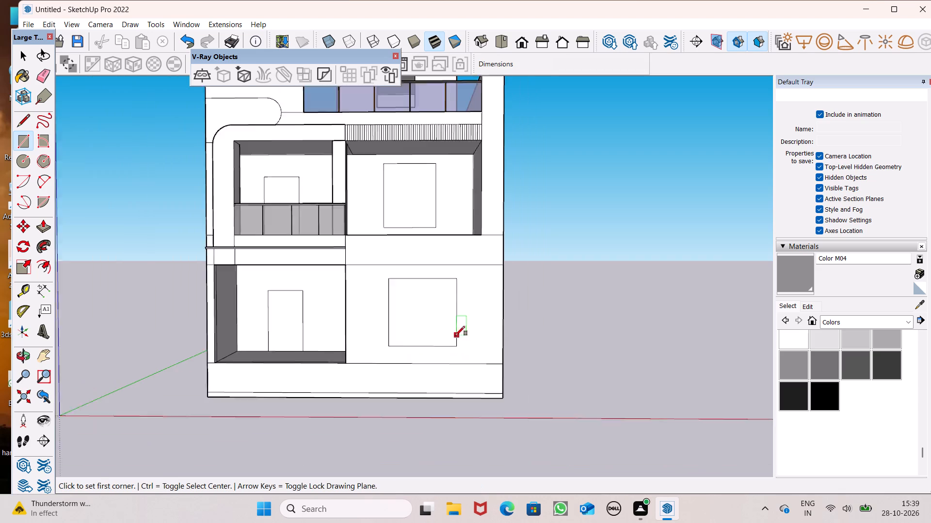
# Move the ground-floor door rectangle about 3'10" sideways along the recess's back wall, toward the wall with the new window.
pyautogui.press('space')
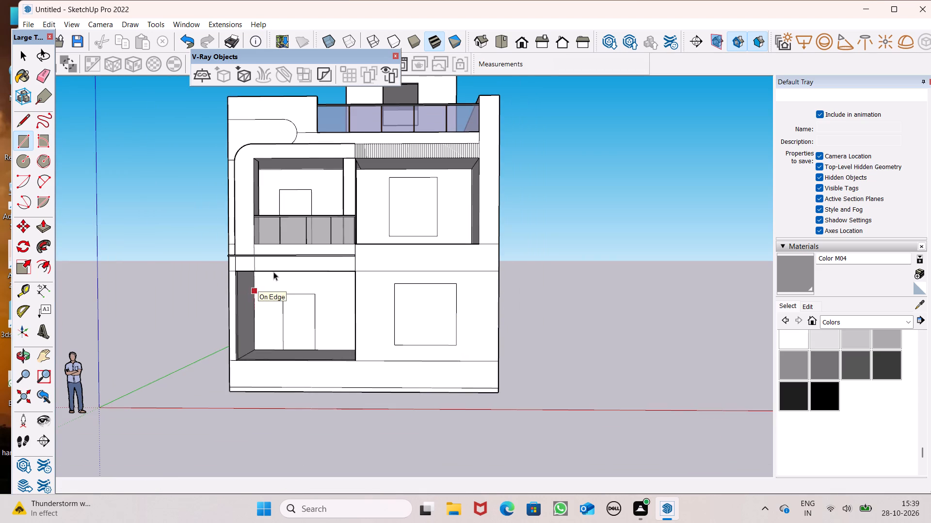
pyautogui.scroll(5, 274, 271)
pyautogui.doubleClick(324, 366)
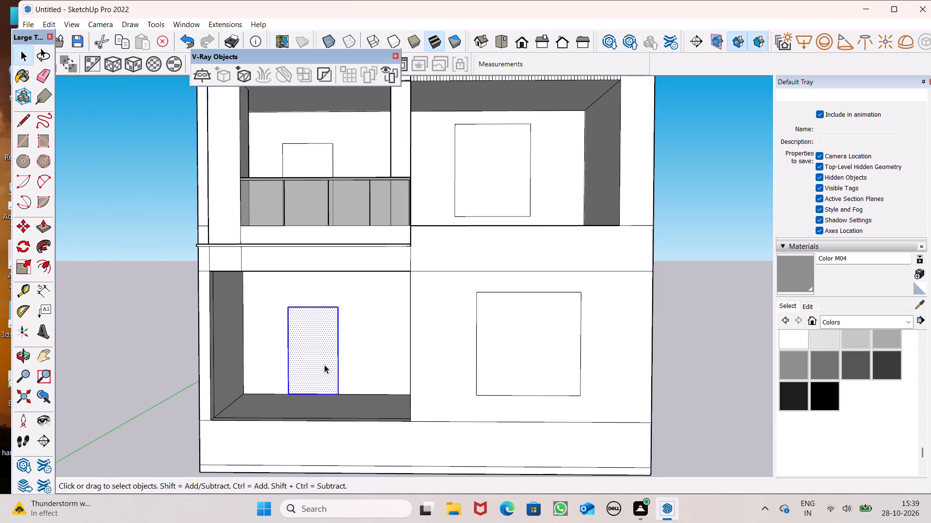
pyautogui.press('m')
pyautogui.press('Return')
pyautogui.moveTo(327, 369); pyautogui.dragTo(376, 373)
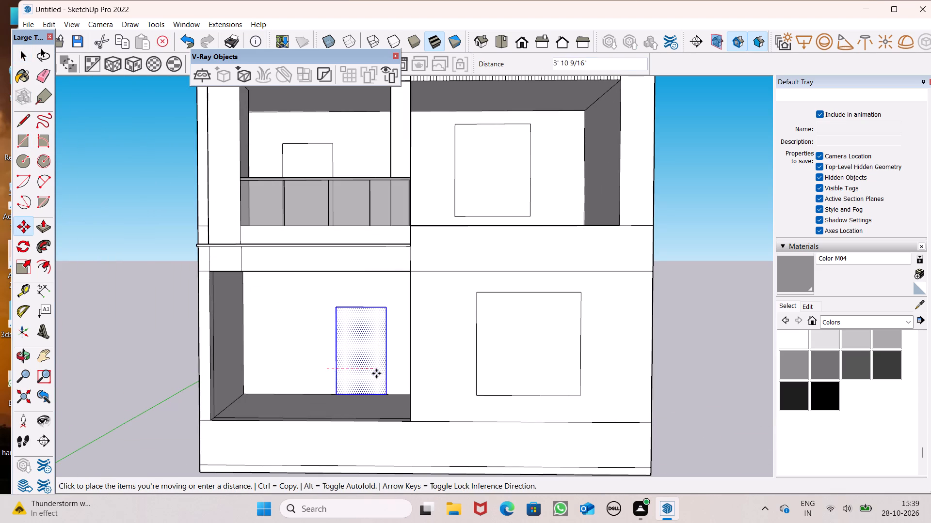
pyautogui.moveTo(376, 373); pyautogui.dragTo(375, 373)
pyautogui.scroll(-4, 366, 370)
pyautogui.press('space')
pyautogui.click(217, 282)
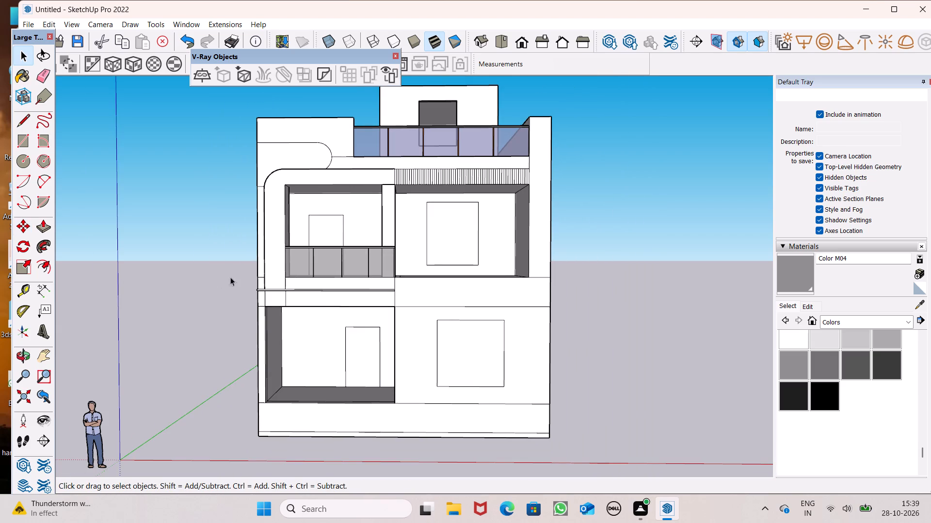
# Move the first-floor door rectangle behind the balcony railing about 3'9" sideways along the back wall, toward the dividing column.
pyautogui.scroll(3, 362, 206)
pyautogui.scroll(-2, 348, 208)
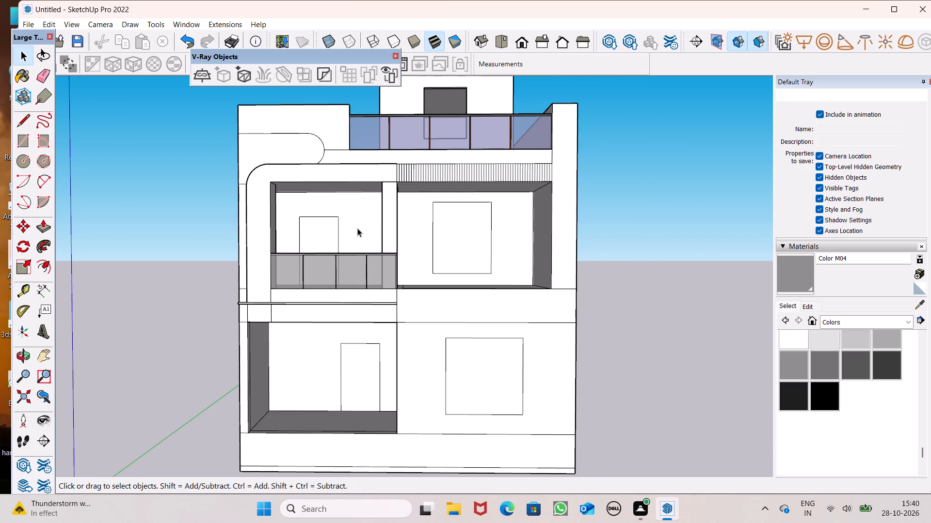
pyautogui.scroll(-2, 357, 228)
pyautogui.moveTo(358, 236); pyautogui.dragTo(338, 411, button='middle')
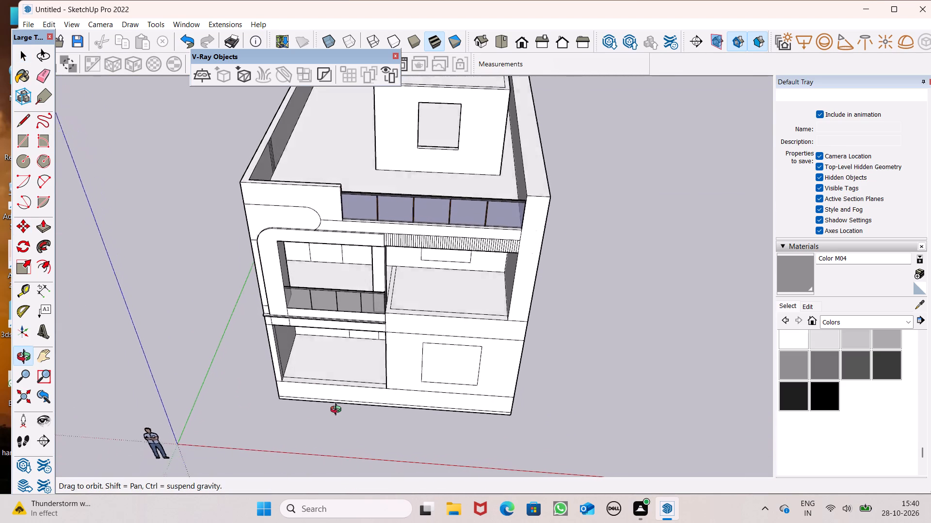
pyautogui.moveTo(338, 411); pyautogui.dragTo(312, 444, button='middle')
pyautogui.scroll(7, 302, 413)
pyautogui.scroll(-7, 378, 359)
pyautogui.moveTo(396, 392); pyautogui.dragTo(438, 293, button='middle')
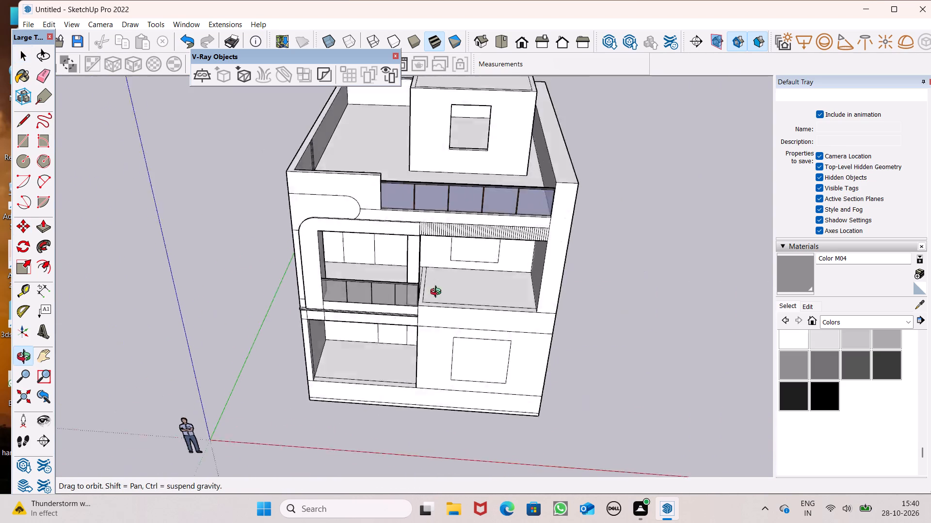
pyautogui.moveTo(438, 293); pyautogui.dragTo(460, 207, button='middle')
pyautogui.scroll(7, 461, 207)
pyautogui.scroll(-4, 440, 298)
pyautogui.moveTo(452, 320); pyautogui.dragTo(429, 301, button='middle')
pyautogui.scroll(1, 389, 351)
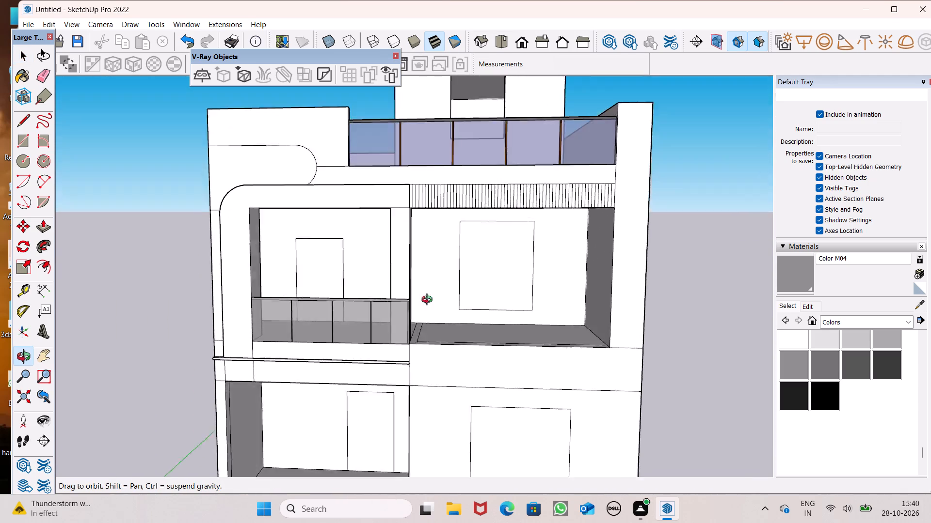
pyautogui.moveTo(429, 301); pyautogui.dragTo(430, 297, button='middle')
pyautogui.scroll(2, 310, 307)
pyautogui.doubleClick(333, 267)
pyautogui.scroll(-2, 408, 261)
pyautogui.moveTo(471, 299); pyautogui.dragTo(469, 308, button='middle')
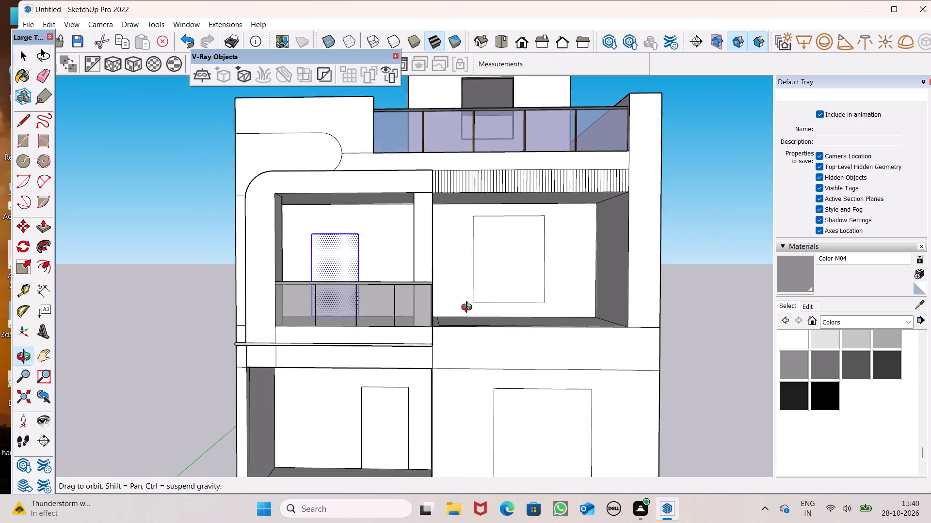
pyautogui.moveTo(469, 308); pyautogui.dragTo(457, 332, button='middle')
pyautogui.press('m')
pyautogui.press('Return')
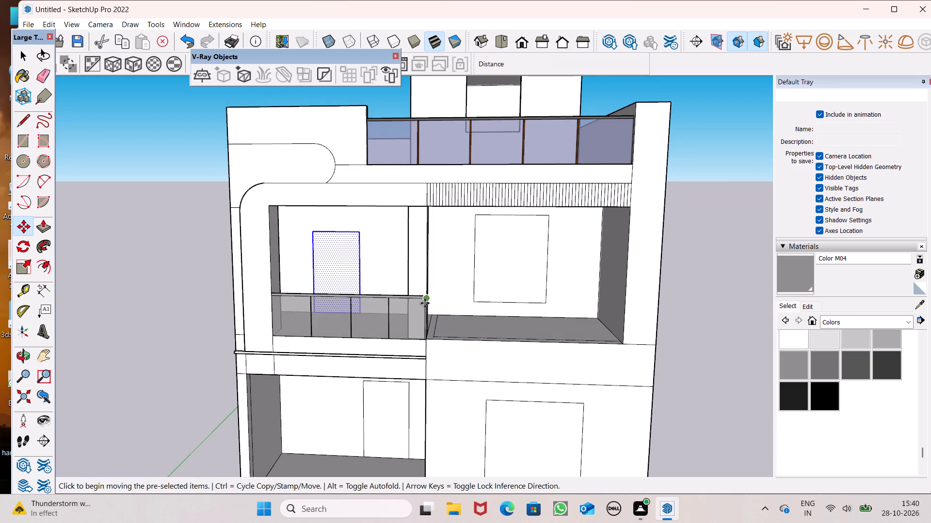
pyautogui.scroll(5, 334, 262)
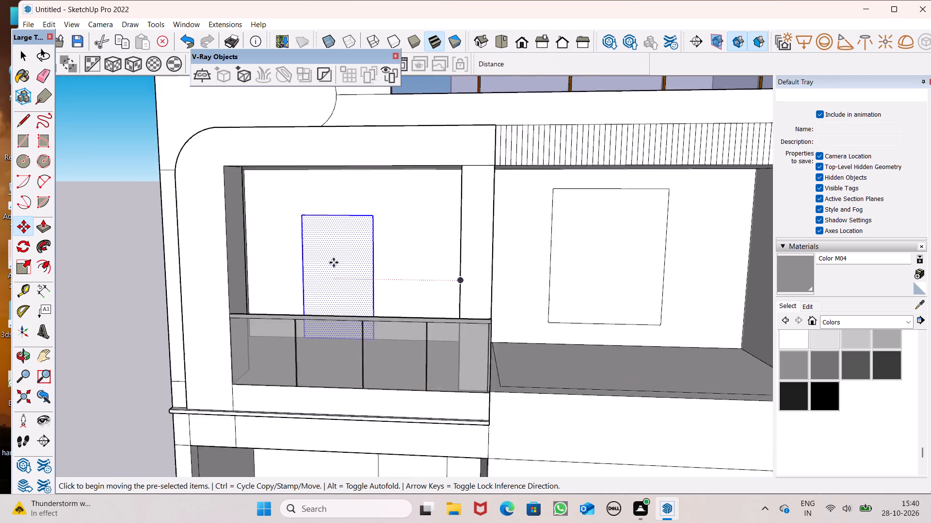
pyautogui.scroll(1, 334, 262)
pyautogui.scroll(-3, 350, 265)
pyautogui.moveTo(355, 310); pyautogui.dragTo(336, 334, button='middle')
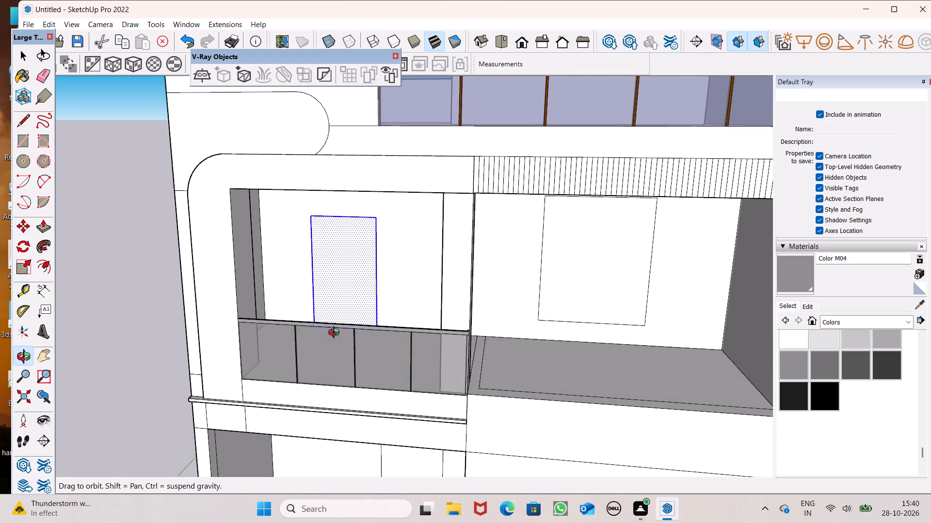
pyautogui.moveTo(336, 334); pyautogui.dragTo(339, 333, button='middle')
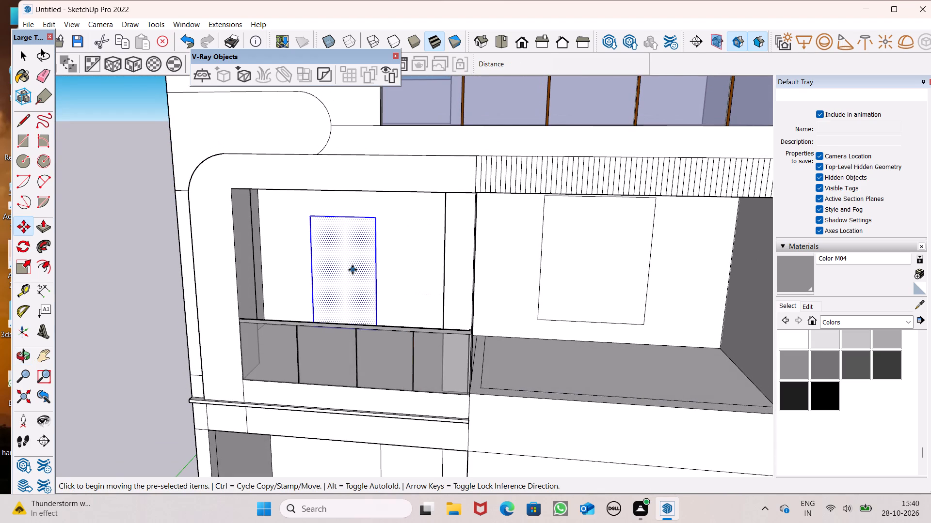
pyautogui.moveTo(358, 295); pyautogui.dragTo(362, 295)
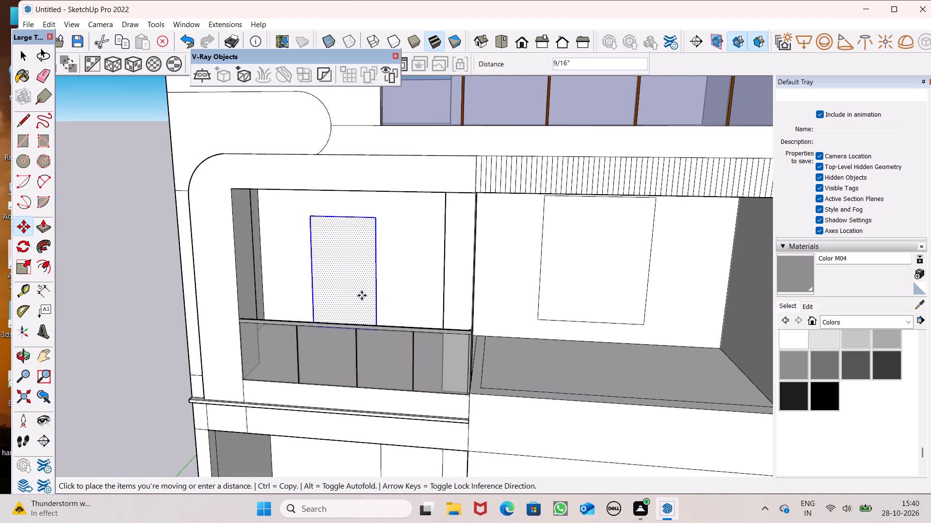
pyautogui.moveTo(362, 295); pyautogui.dragTo(439, 297)
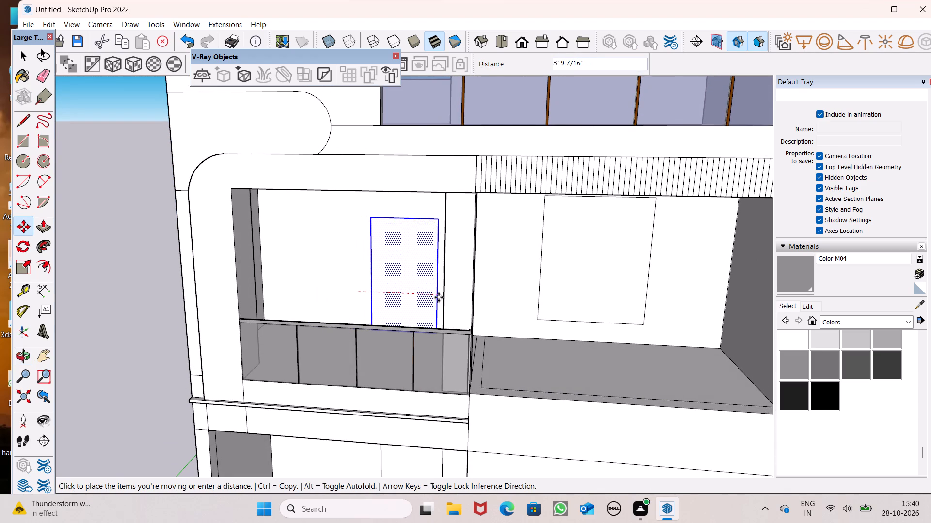
pyautogui.moveTo(439, 297); pyautogui.dragTo(438, 297)
# Nudge the first-floor balcony door rectangle slightly further toward the dividing column, roughly in line with the ground-floor door.
pyautogui.scroll(-2, 425, 307)
pyautogui.moveTo(427, 325); pyautogui.dragTo(485, 346, button='middle')
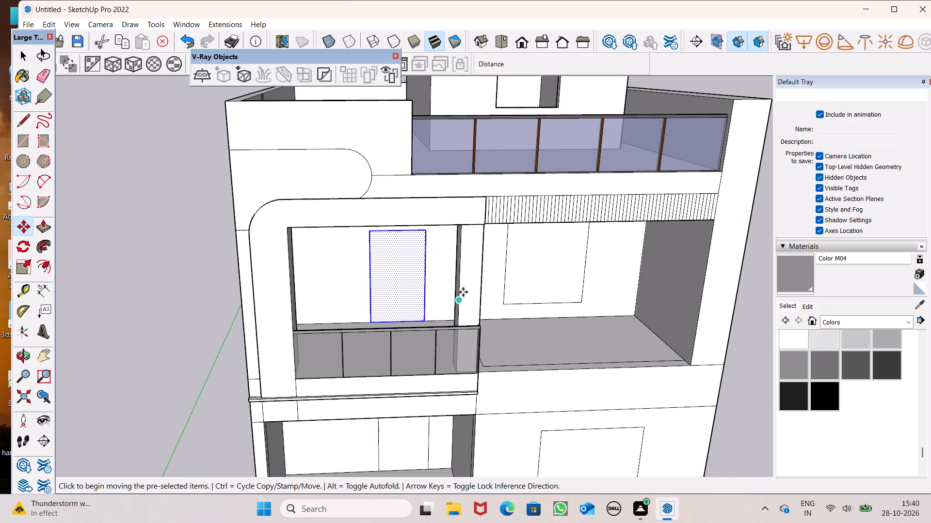
pyautogui.scroll(1, 464, 281)
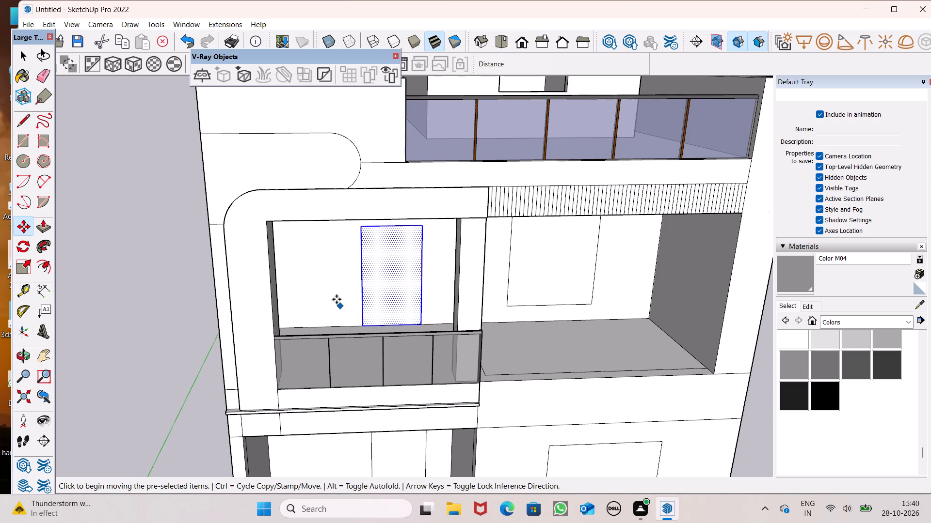
pyautogui.scroll(-1, 283, 323)
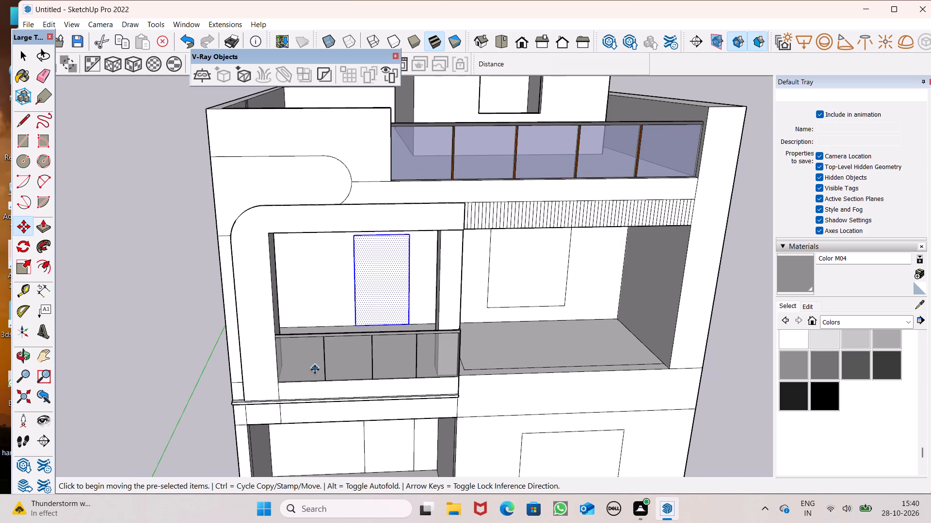
pyautogui.moveTo(312, 335); pyautogui.dragTo(316, 285, button='middle')
pyautogui.scroll(1, 391, 274)
pyautogui.scroll(-2, 377, 269)
pyautogui.moveTo(407, 277); pyautogui.dragTo(404, 298, button='middle')
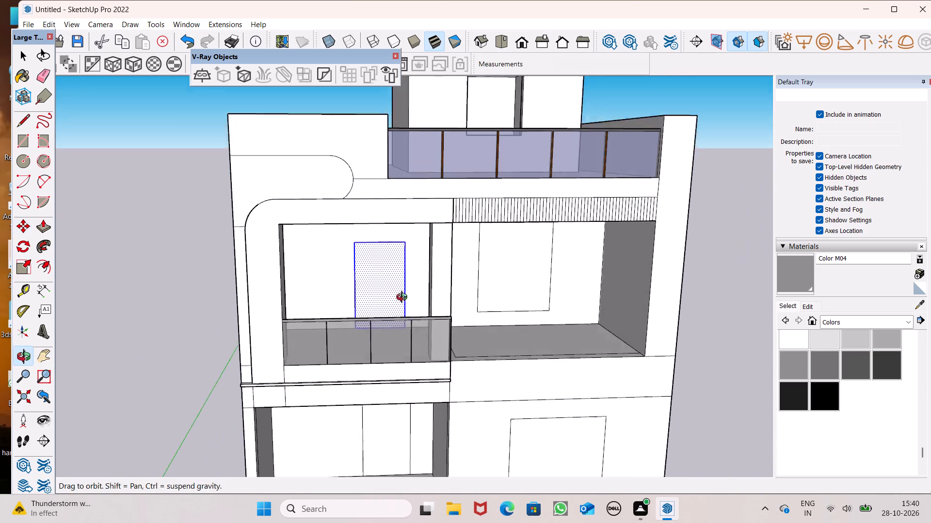
pyautogui.moveTo(404, 298); pyautogui.dragTo(398, 314, button='middle')
pyautogui.scroll(5, 398, 317)
pyautogui.moveTo(395, 337); pyautogui.dragTo(397, 369, button='middle')
pyautogui.scroll(5, 393, 360)
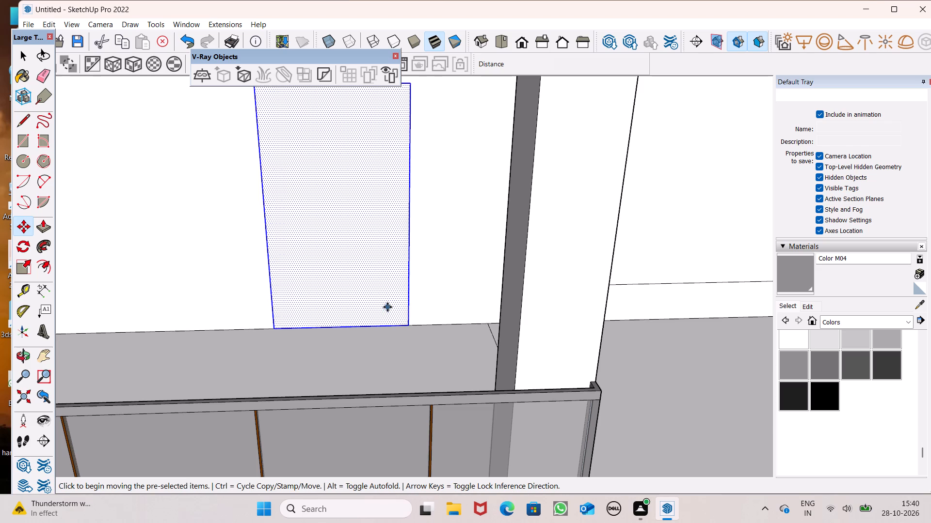
pyautogui.moveTo(387, 307); pyautogui.dragTo(402, 302)
pyautogui.scroll(-12, 361, 281)
pyautogui.moveTo(351, 308); pyautogui.dragTo(338, 244, button='middle')
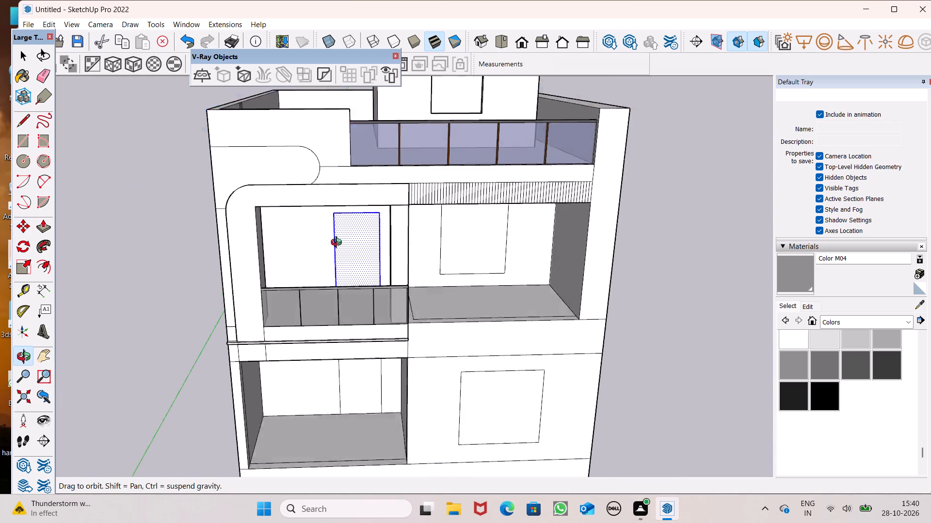
pyautogui.moveTo(338, 244); pyautogui.dragTo(334, 225, button='middle')
pyautogui.press('space')
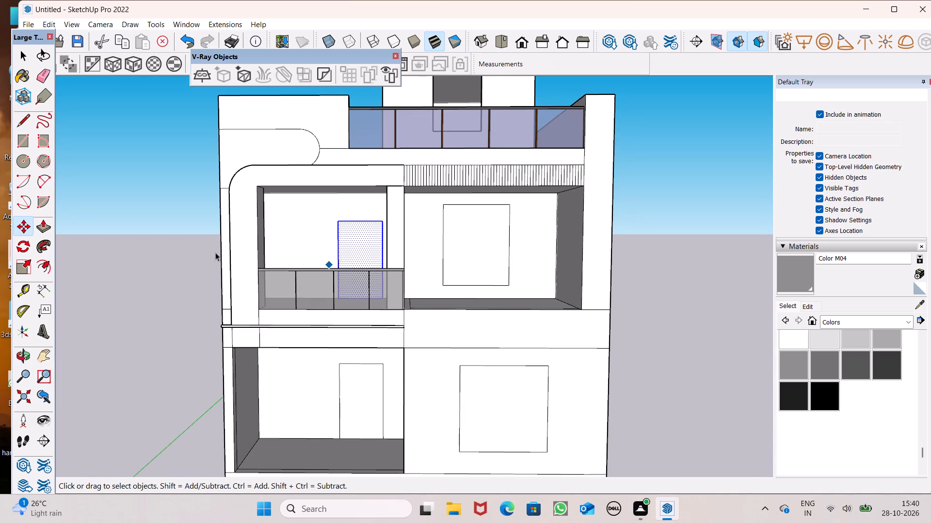
pyautogui.click(168, 256)
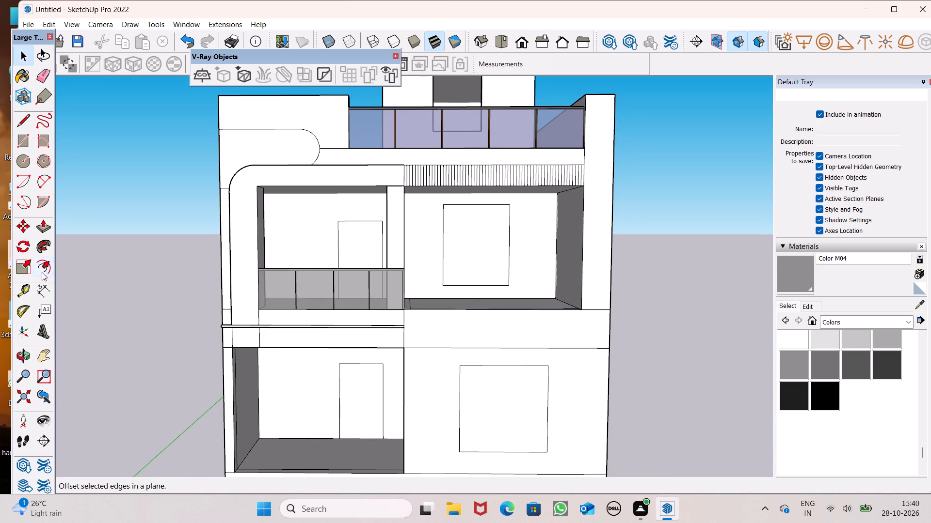
# Draw a window rectangle on the ground-floor recess's back wall, beside the door, with its top edge about level with the door's top.
pyautogui.click(28, 146)
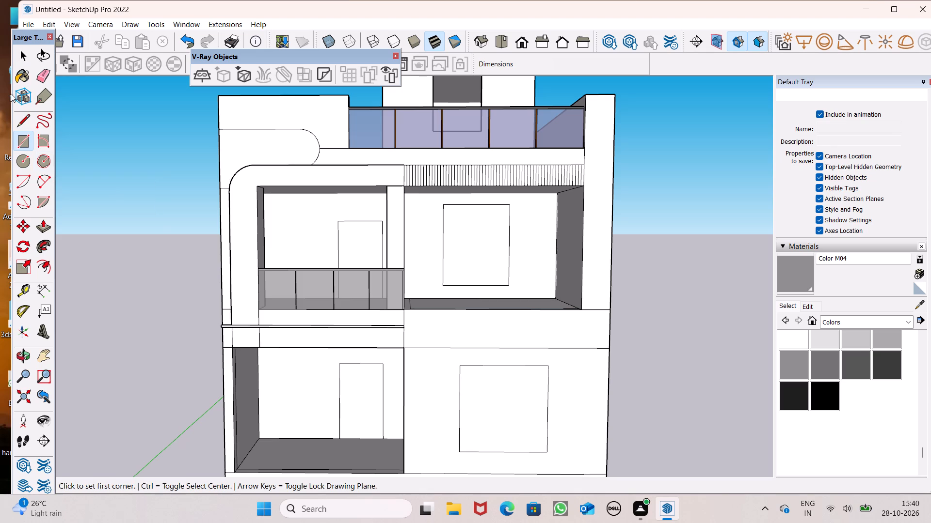
pyautogui.scroll(-2, 278, 221)
pyautogui.scroll(1, 312, 267)
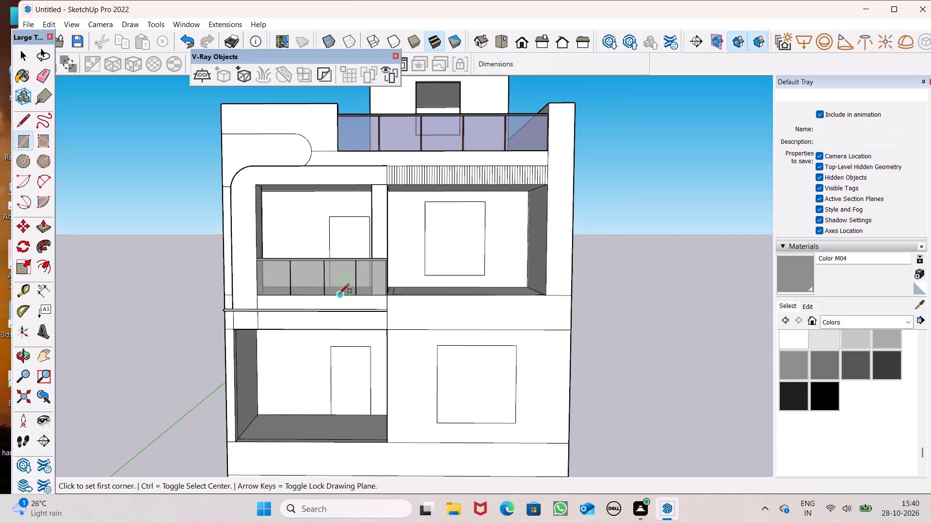
pyautogui.middleClick(340, 321)
pyautogui.scroll(1, 289, 409)
pyautogui.moveTo(303, 411); pyautogui.dragTo(303, 400, button='middle')
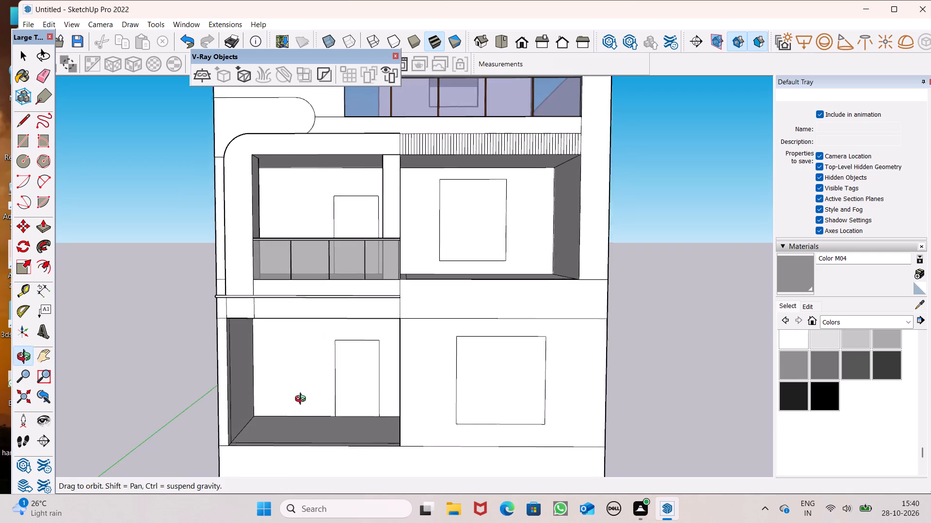
pyautogui.moveTo(303, 400); pyautogui.dragTo(295, 393, button='middle')
pyautogui.scroll(1, 297, 396)
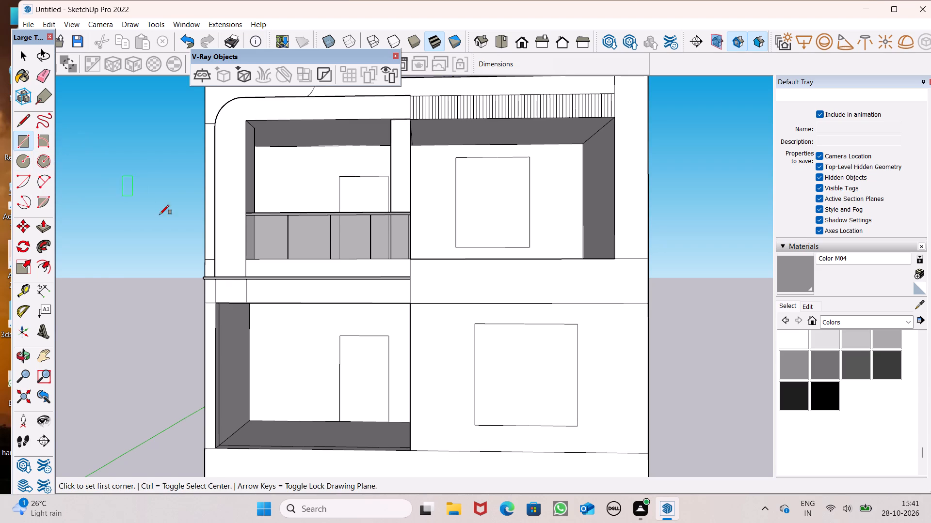
pyautogui.scroll(-1, 336, 265)
pyautogui.moveTo(336, 297); pyautogui.dragTo(361, 311, button='middle')
pyautogui.scroll(-4, 370, 305)
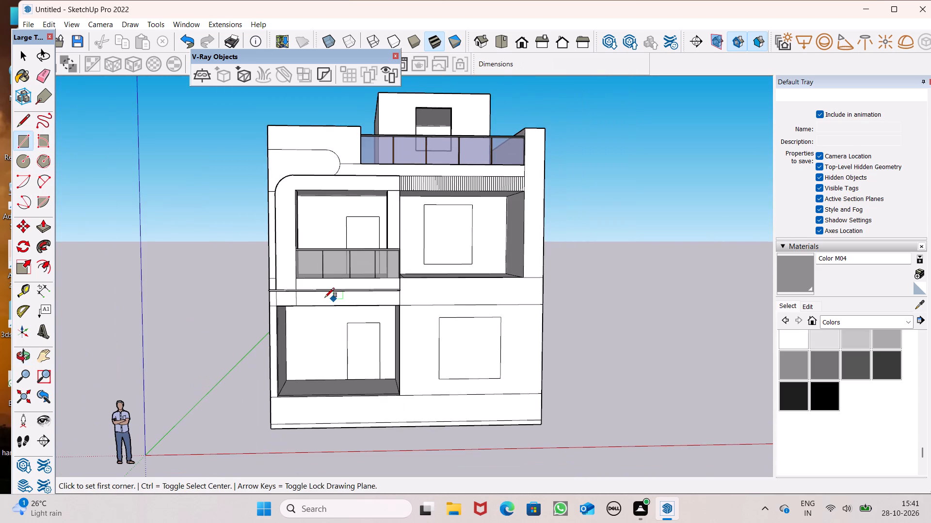
pyautogui.scroll(6, 365, 366)
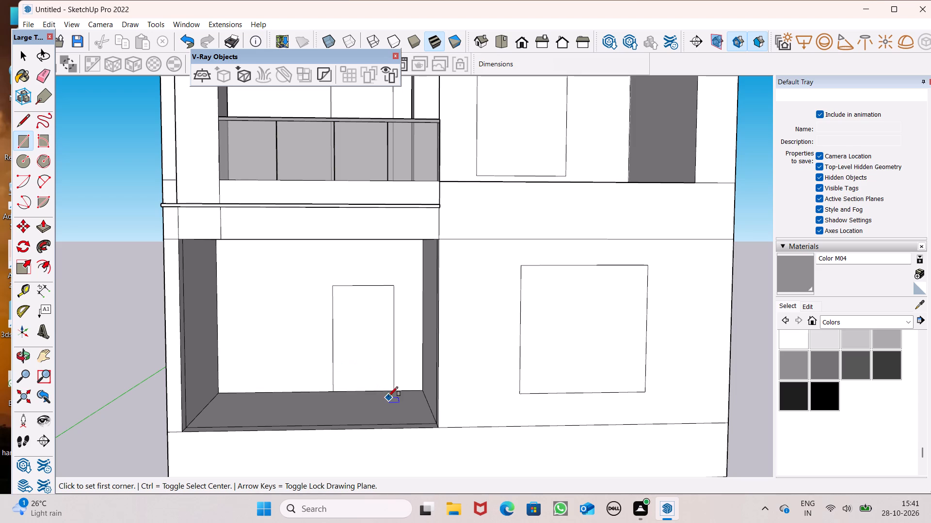
pyautogui.scroll(-1, 363, 344)
pyautogui.scroll(3, 393, 416)
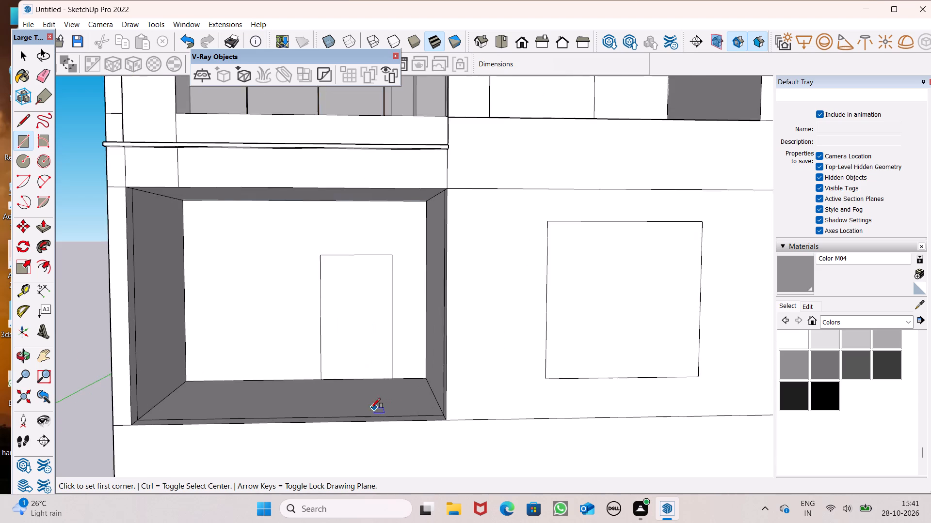
pyautogui.scroll(1, 371, 408)
pyautogui.scroll(3, 333, 391)
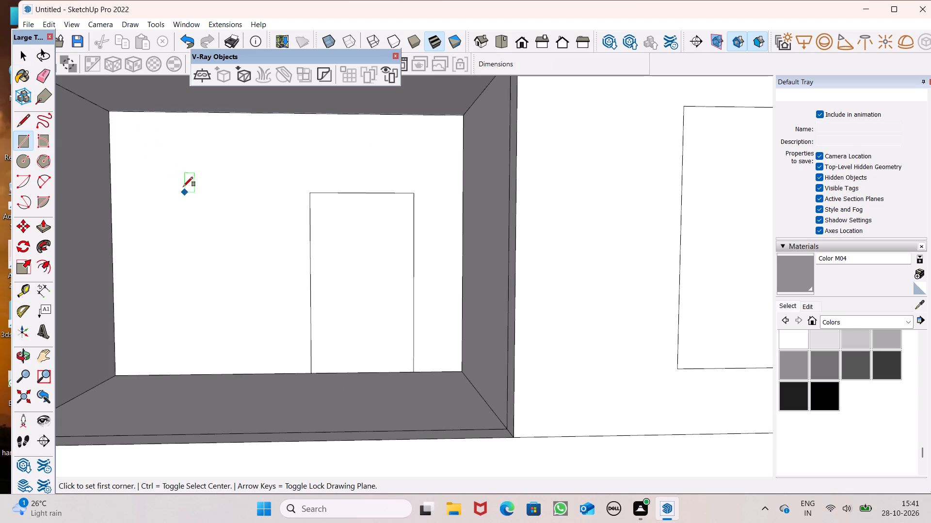
pyautogui.scroll(-3, 183, 193)
pyautogui.moveTo(189, 201); pyautogui.dragTo(201, 183, button='middle')
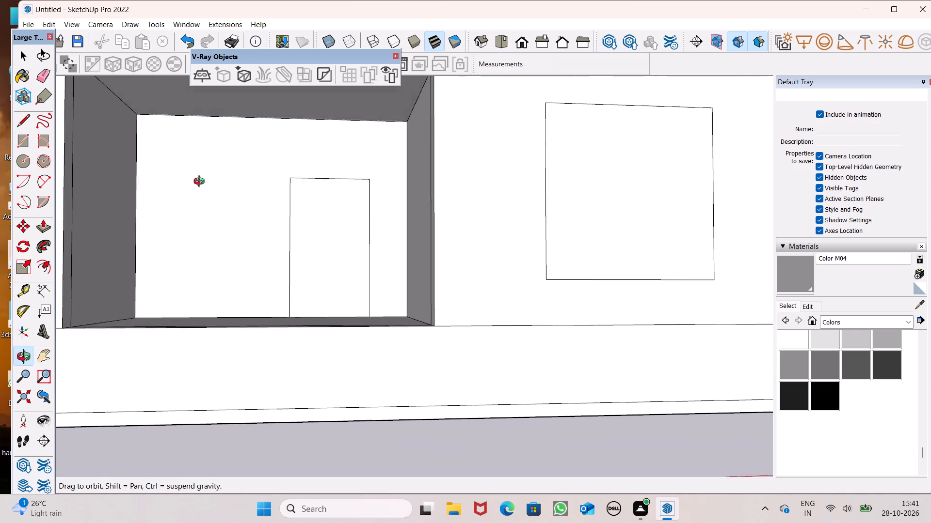
pyautogui.moveTo(201, 183); pyautogui.dragTo(209, 234, button='middle')
pyautogui.scroll(-3, 209, 181)
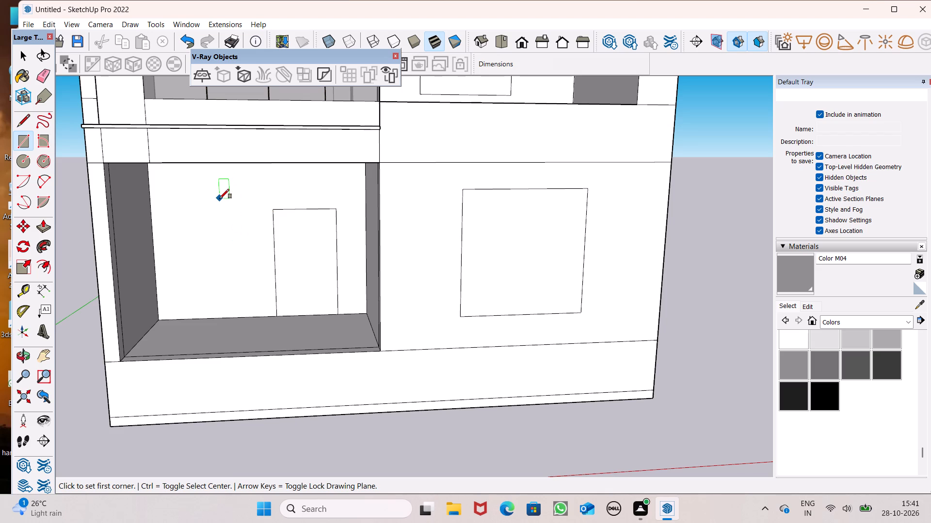
pyautogui.moveTo(224, 298); pyautogui.dragTo(214, 260, button='middle')
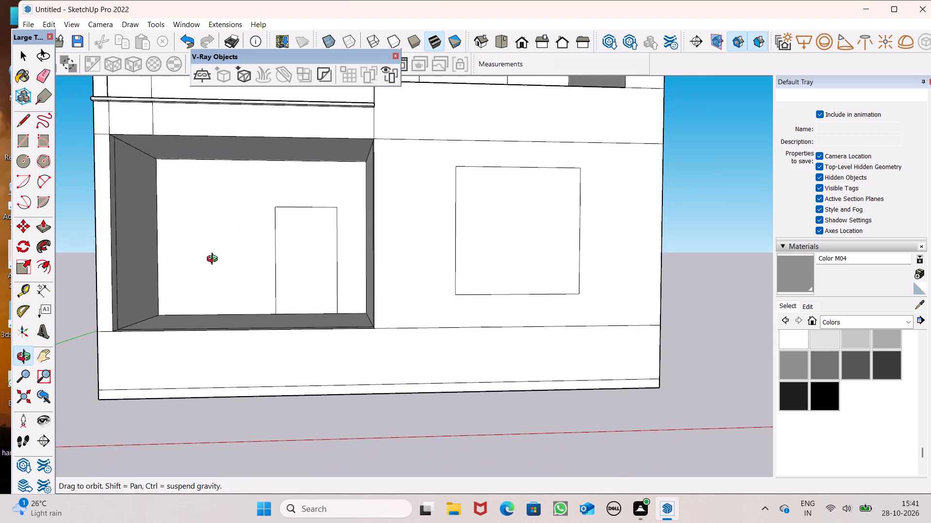
pyautogui.moveTo(214, 260); pyautogui.dragTo(211, 244, button='middle')
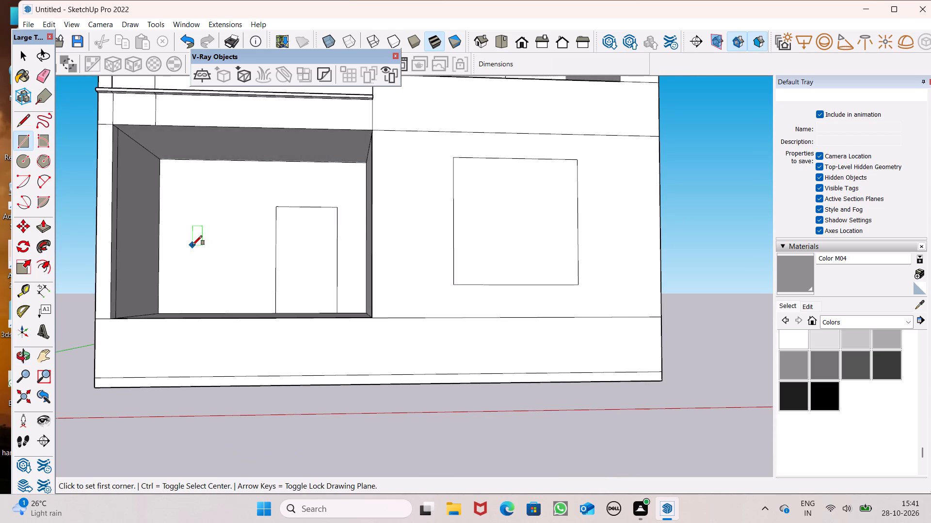
pyautogui.moveTo(188, 263); pyautogui.dragTo(232, 244, button='middle')
pyautogui.scroll(1, 213, 233)
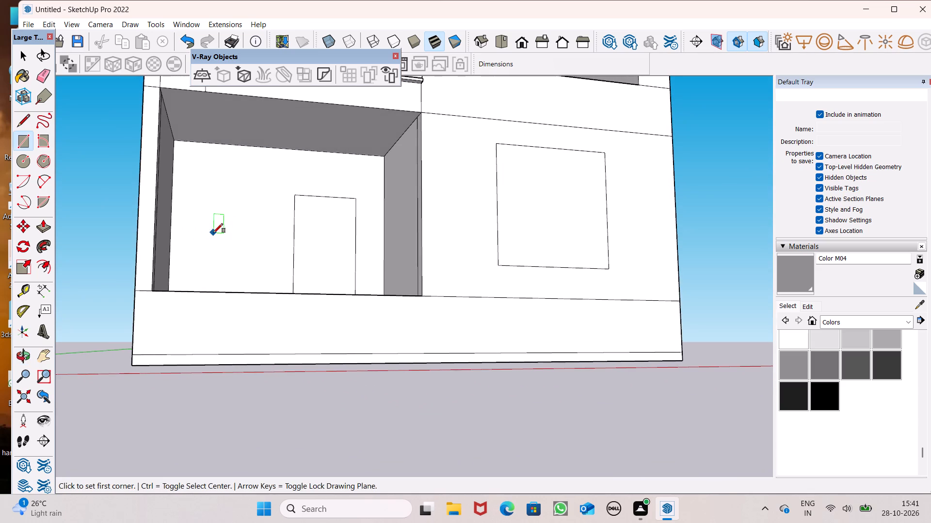
pyautogui.scroll(1, 213, 233)
pyautogui.moveTo(236, 238); pyautogui.dragTo(202, 268, button='middle')
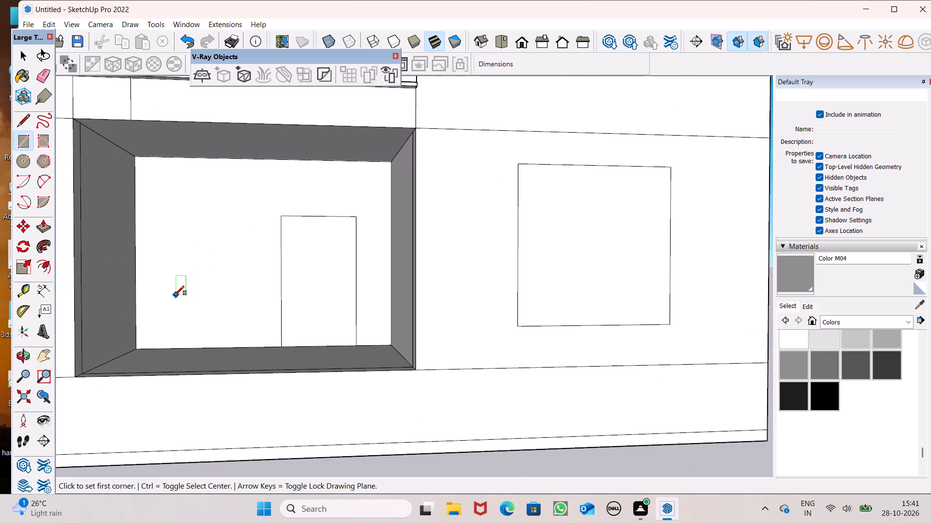
pyautogui.scroll(-1, 237, 223)
pyautogui.scroll(6, 233, 258)
pyautogui.scroll(-2, 176, 188)
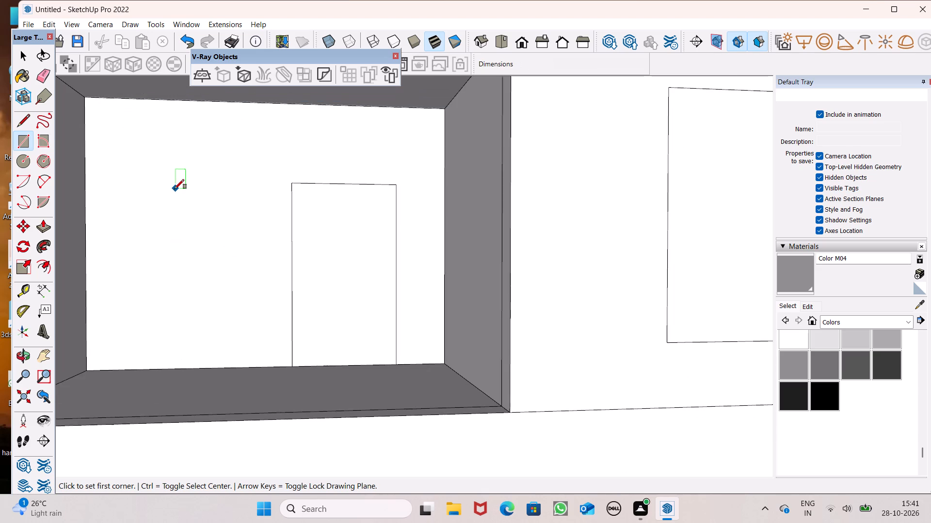
pyautogui.scroll(4, 175, 189)
pyautogui.scroll(-2, 175, 189)
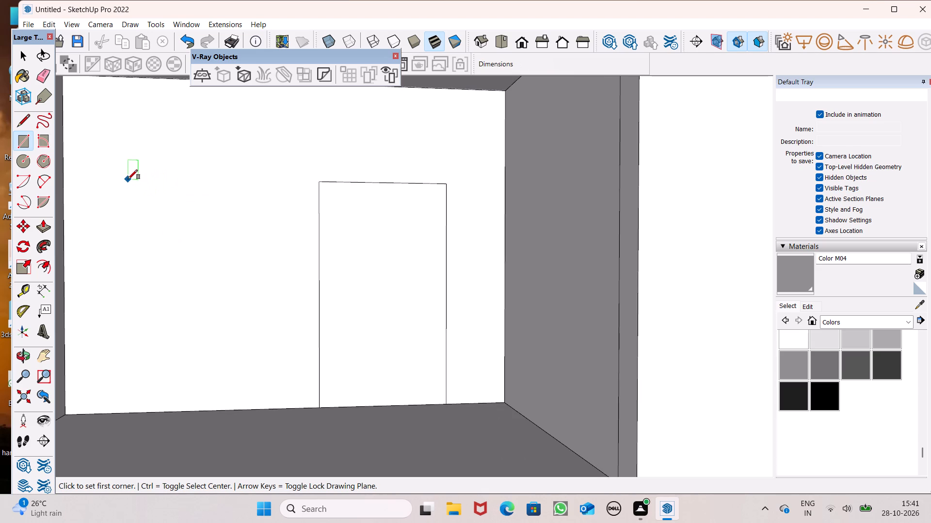
pyautogui.click(128, 179)
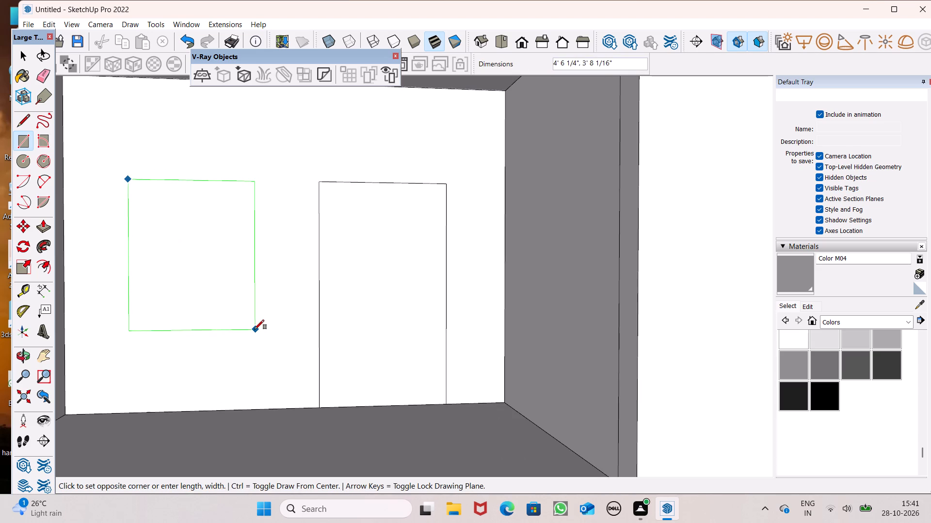
pyautogui.click(245, 334)
pyautogui.scroll(-3, 225, 288)
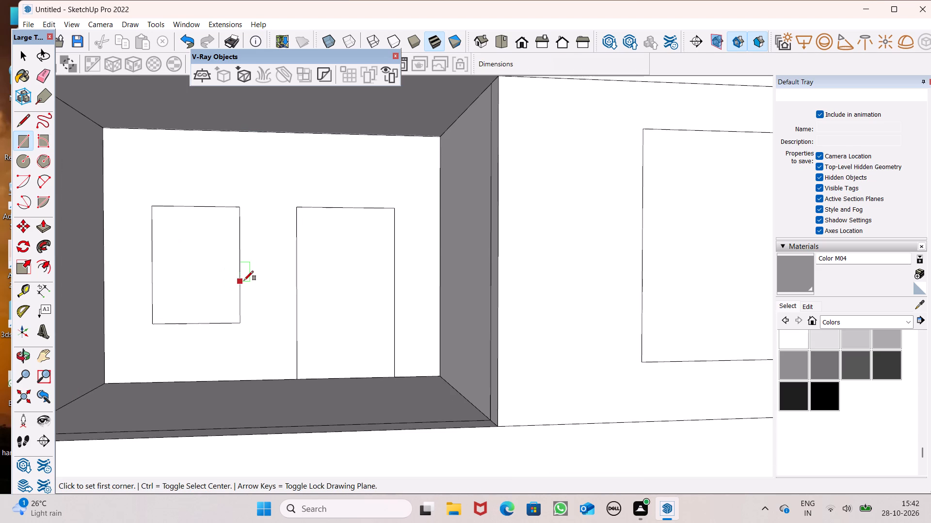
pyautogui.press('space')
# Copy the ground-floor recess window about 12'11" up onto the first-floor back wall behind the balcony railing, beside the balcony door.
pyautogui.scroll(-9, 238, 281)
pyautogui.moveTo(288, 264); pyautogui.dragTo(273, 311, button='middle')
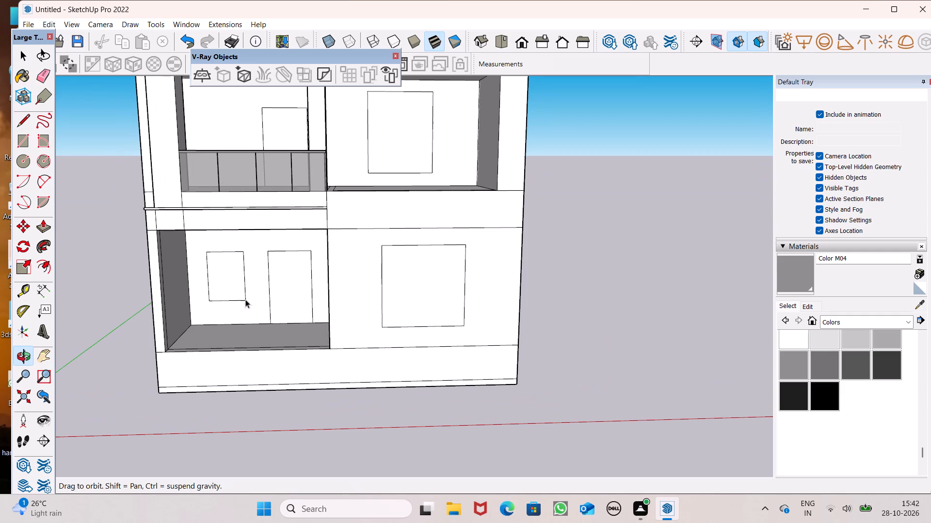
pyautogui.doubleClick(221, 284)
pyautogui.press('m')
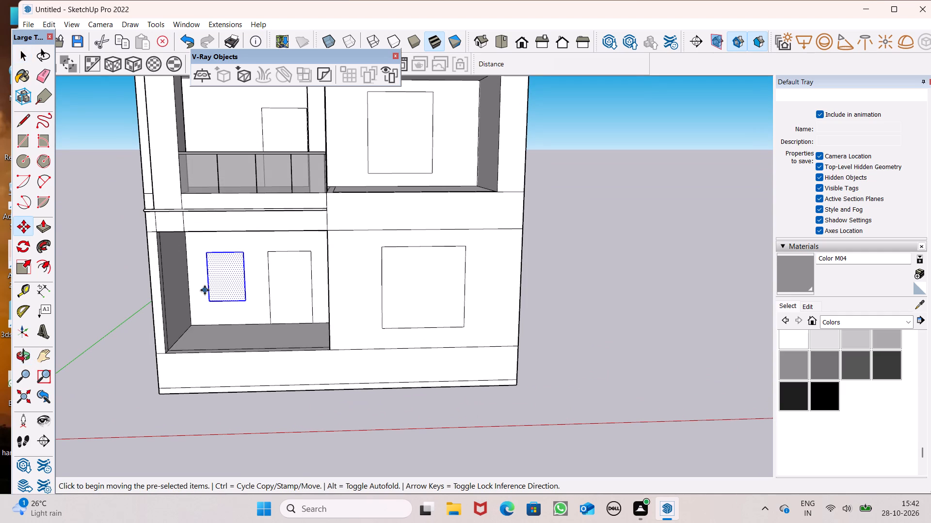
pyautogui.press('Return')
pyautogui.moveTo(241, 251); pyautogui.dragTo(246, 93)
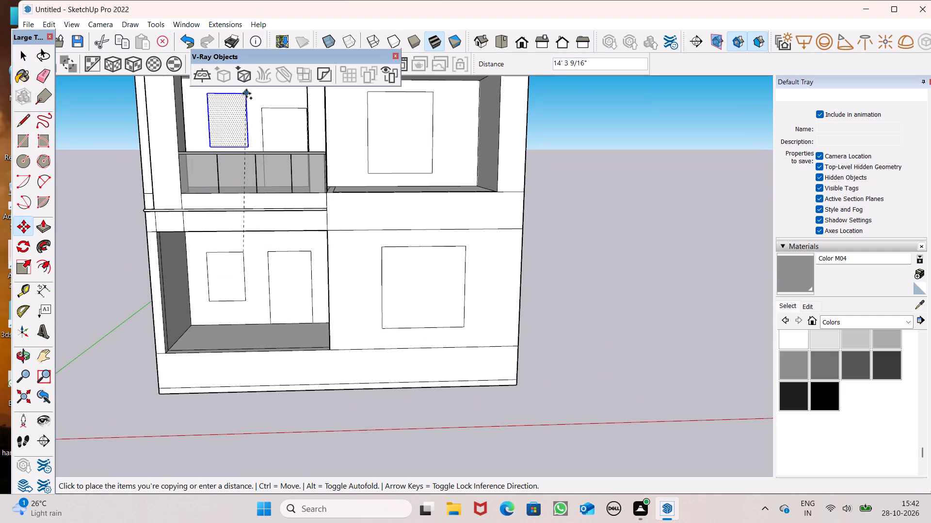
pyautogui.moveTo(246, 93); pyautogui.dragTo(237, 109)
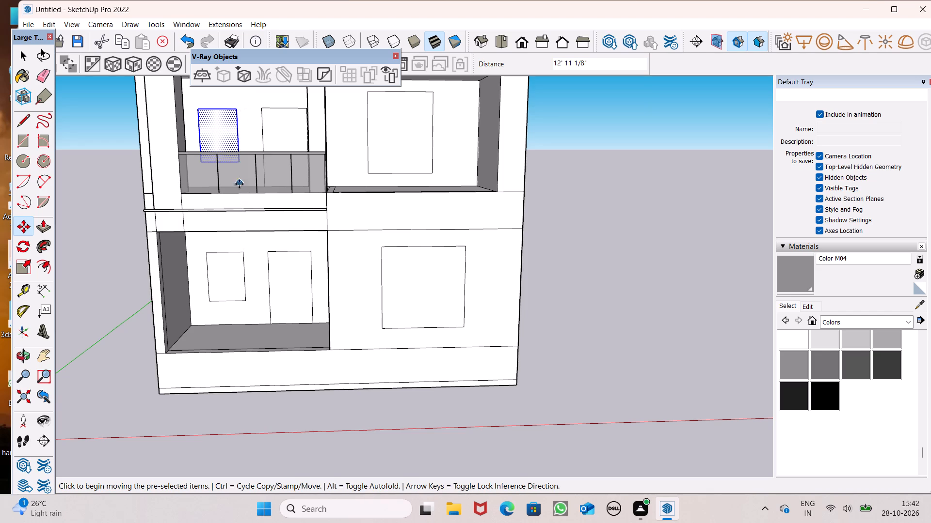
pyautogui.scroll(-5, 235, 261)
pyautogui.moveTo(231, 260); pyautogui.dragTo(219, 312, button='middle')
pyautogui.scroll(8, 220, 312)
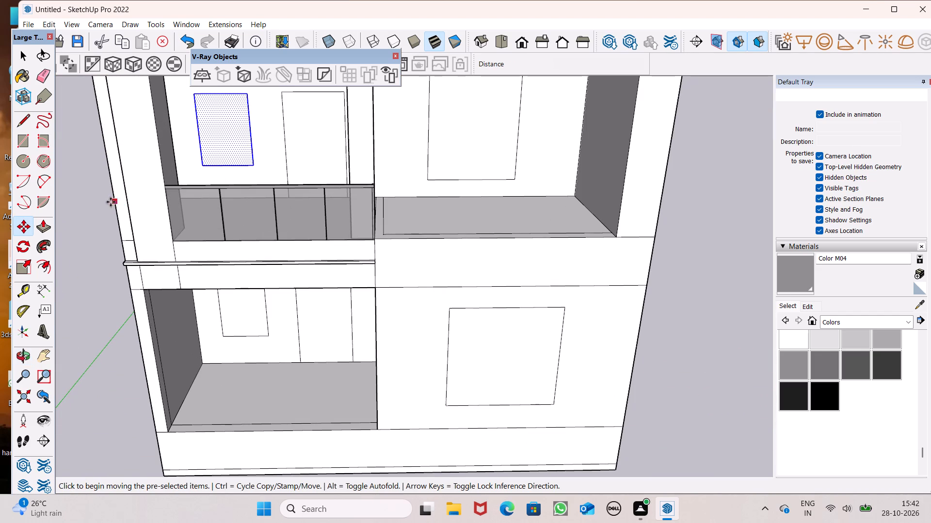
pyautogui.press('space')
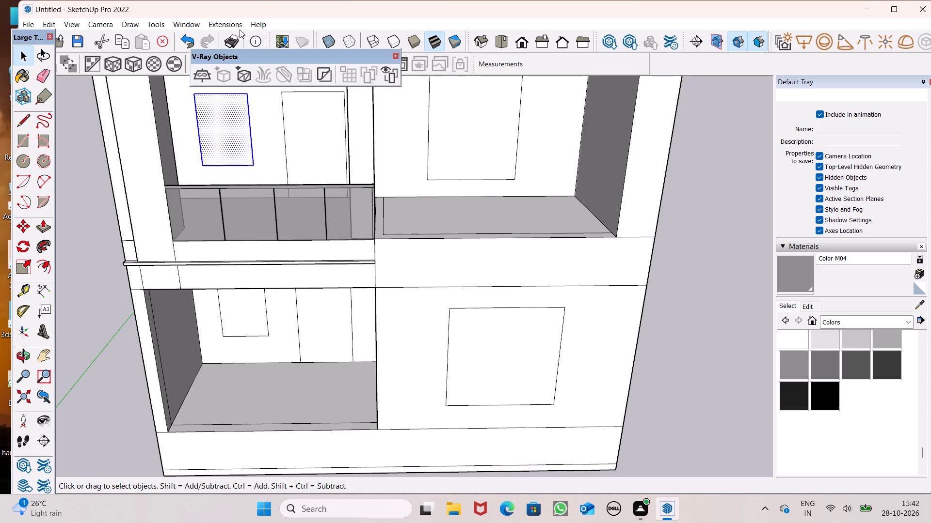
# Deselect the copied window and check its placement against the balcony door and the ground-floor window from several angles.
pyautogui.scroll(-1, 186, 94)
pyautogui.moveTo(196, 115); pyautogui.dragTo(223, 12, button='middle')
pyautogui.scroll(1, 216, 3)
pyautogui.scroll(-2, 261, 155)
pyautogui.moveTo(258, 168); pyautogui.dragTo(258, 164, button='middle')
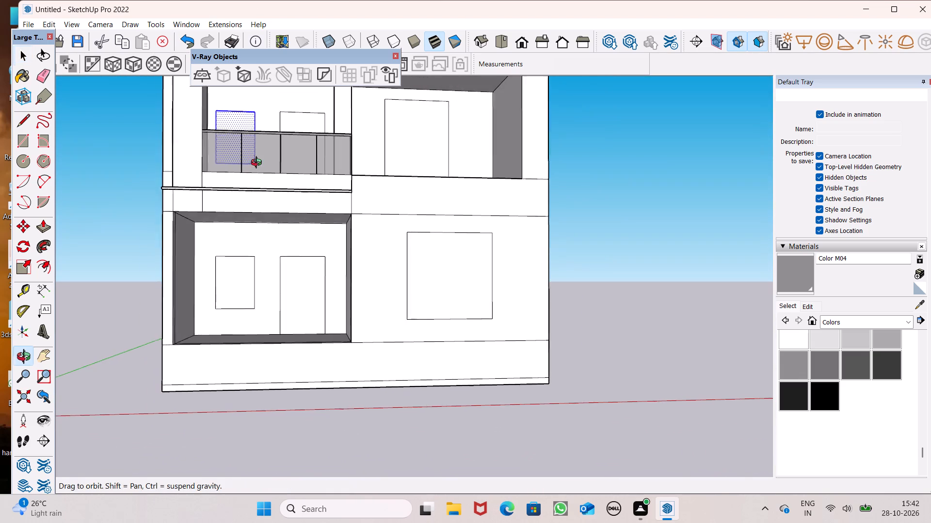
pyautogui.moveTo(258, 164); pyautogui.dragTo(190, 218, button='middle')
pyautogui.scroll(7, 203, 168)
pyautogui.scroll(-6, 209, 138)
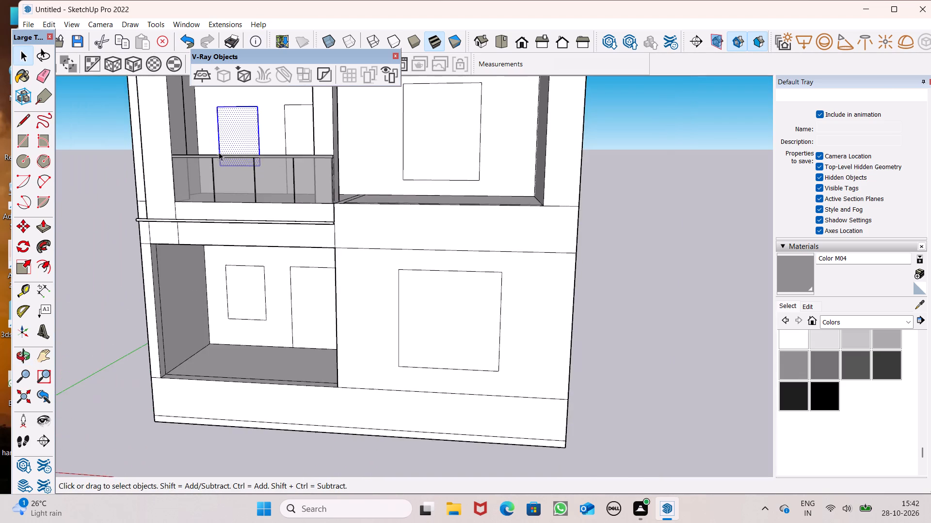
pyautogui.scroll(-5, 273, 154)
pyautogui.scroll(2, 156, 156)
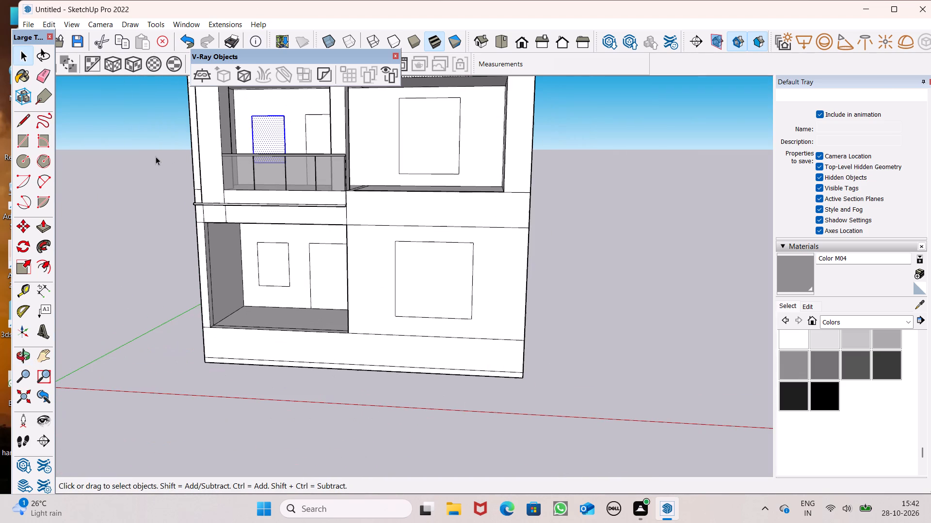
pyautogui.click(156, 156)
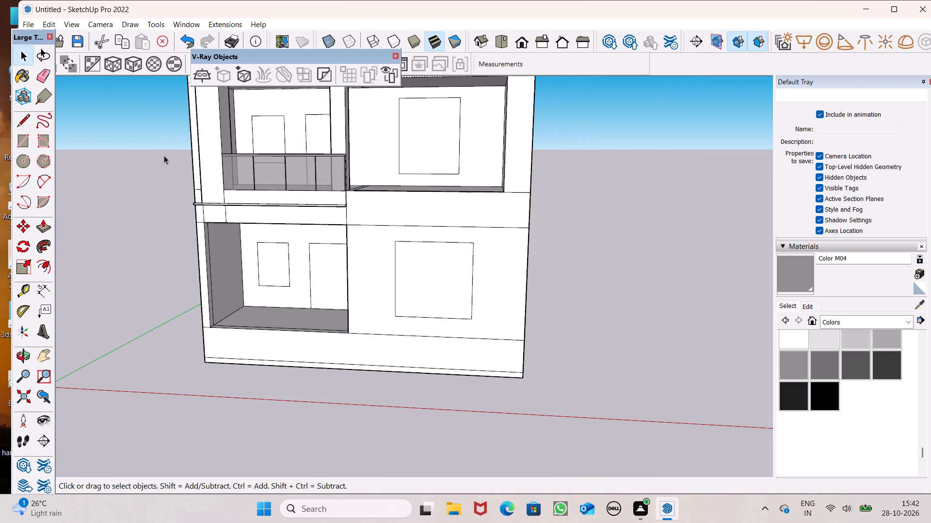
pyautogui.middleClick(168, 154)
pyautogui.scroll(5, 168, 154)
pyautogui.scroll(-3, 167, 143)
pyautogui.moveTo(180, 159); pyautogui.dragTo(205, 188, button='middle')
pyautogui.scroll(1, 180, 159)
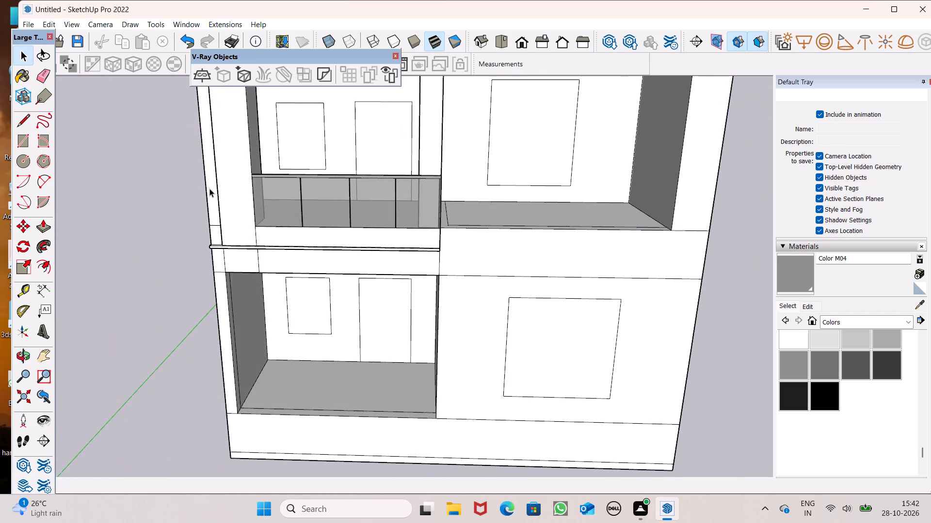
pyautogui.scroll(-4, 209, 191)
pyautogui.scroll(4, 321, 139)
pyautogui.scroll(-4, 242, 165)
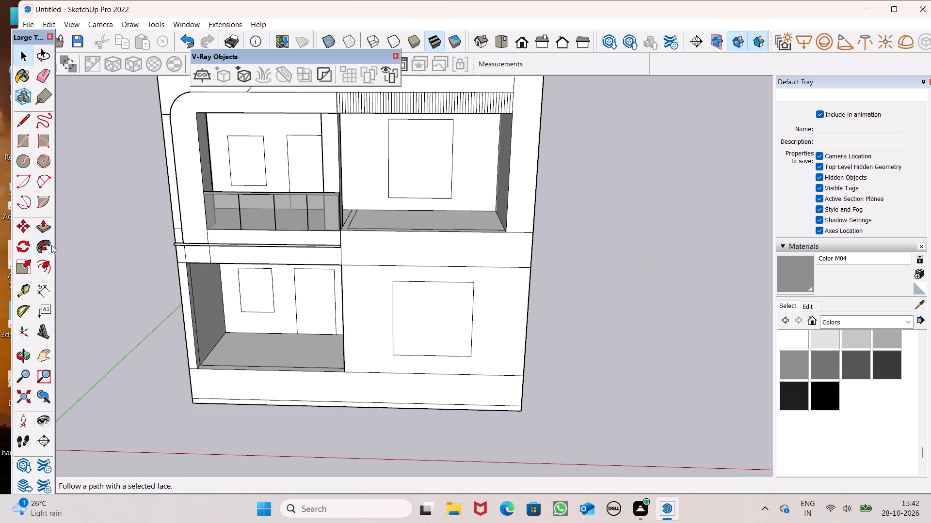
# Push the ground-floor recess's window face 6" through the back wall with Push/Pull to cut the window opening.
pyautogui.click(45, 229)
pyautogui.scroll(7, 193, 275)
pyautogui.scroll(4, 280, 316)
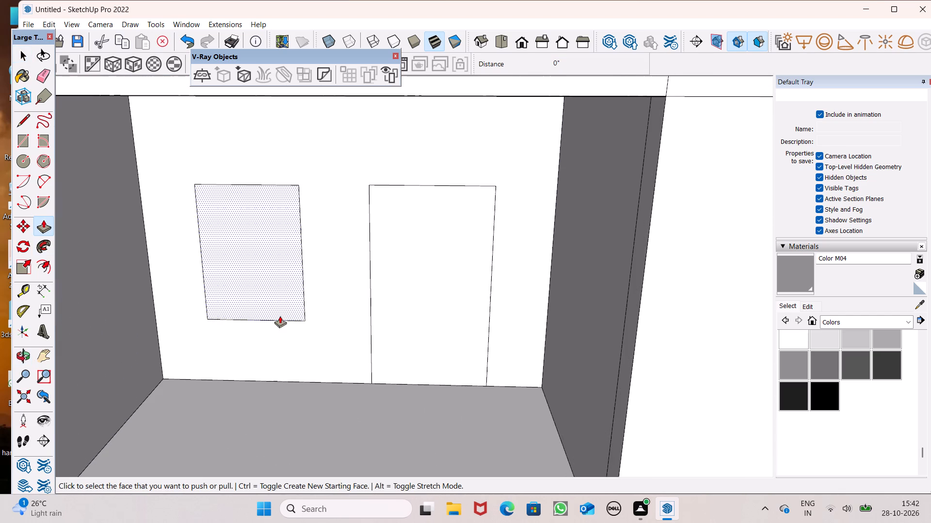
pyautogui.scroll(2, 280, 316)
pyautogui.moveTo(211, 316); pyautogui.dragTo(255, 254)
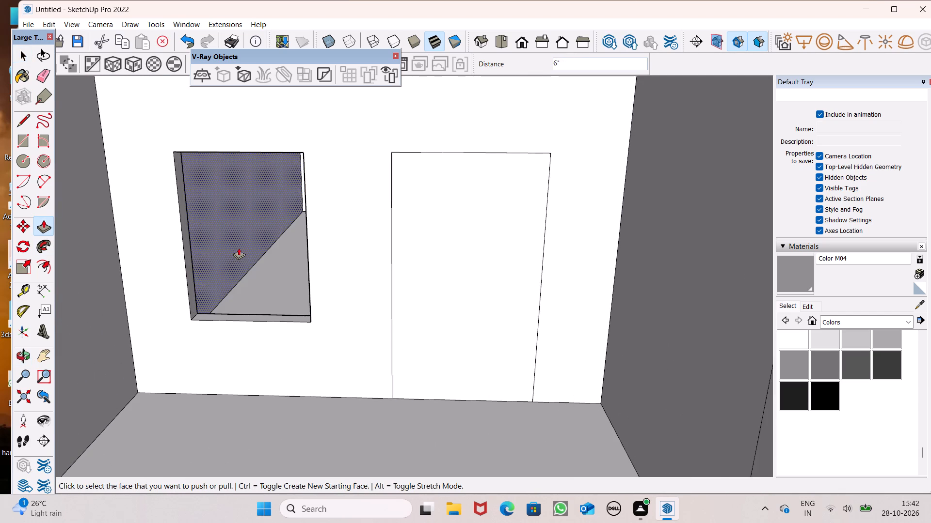
# Push the ground-floor recess's door face 6" through the back wall to cut the door opening.
pyautogui.scroll(-5, 238, 247)
pyautogui.scroll(3, 357, 320)
pyautogui.moveTo(321, 331); pyautogui.dragTo(327, 313)
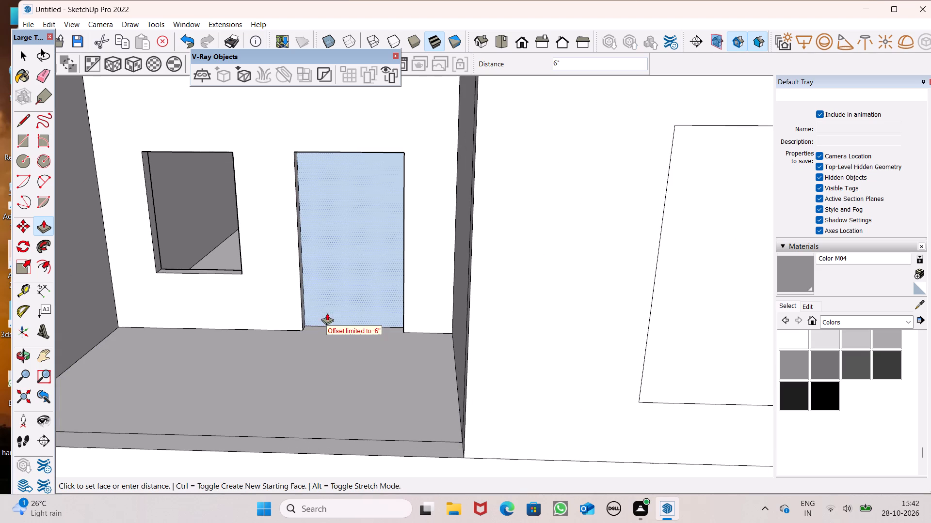
pyautogui.moveTo(327, 313); pyautogui.dragTo(364, 293)
pyautogui.scroll(-14, 340, 301)
pyautogui.scroll(3, 283, 194)
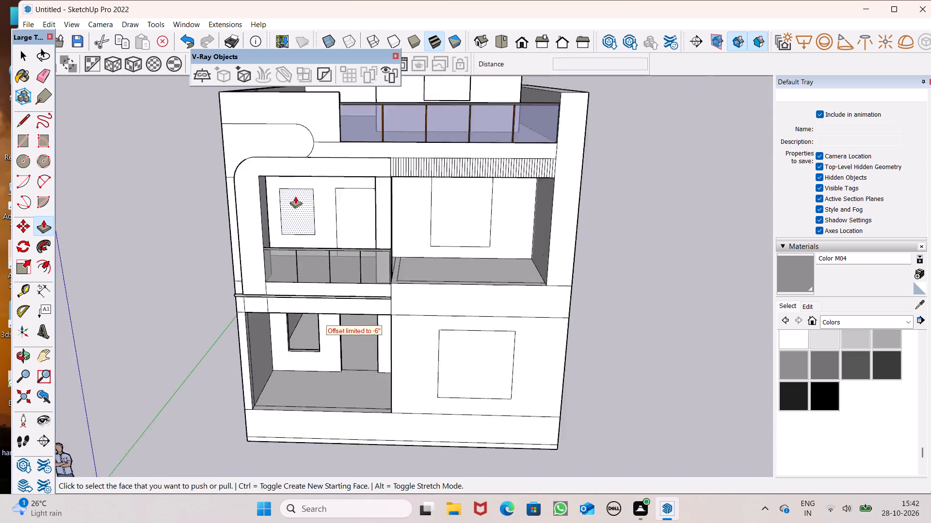
# Push the first-floor balcony's window face 6" through the back wall with Push/Pull to cut the window opening.
pyautogui.scroll(11, 295, 196)
pyautogui.scroll(3, 317, 269)
pyautogui.moveTo(272, 291); pyautogui.dragTo(295, 267)
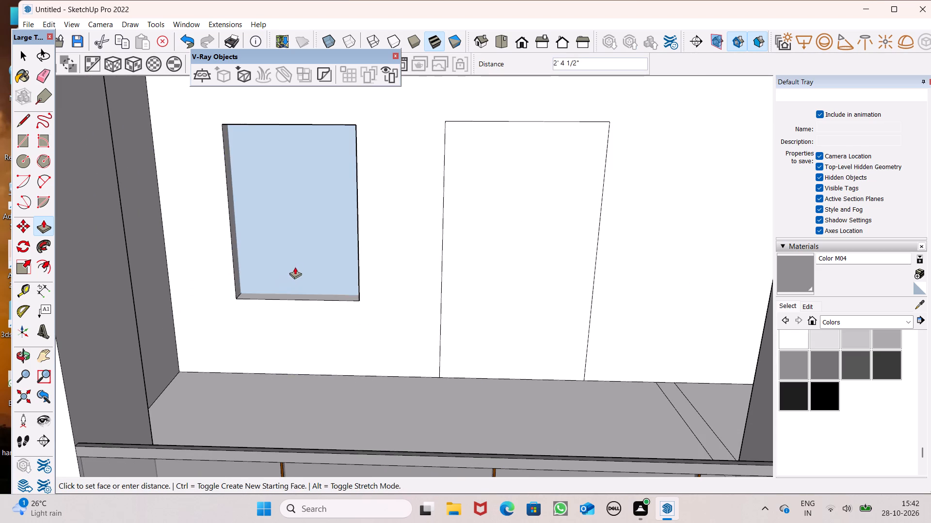
pyautogui.moveTo(295, 267); pyautogui.dragTo(332, 258)
# Push the first-floor balcony's door face 6" through the back wall to cut the door opening.
pyautogui.scroll(-6, 284, 243)
pyautogui.scroll(5, 400, 291)
pyautogui.moveTo(353, 292); pyautogui.dragTo(361, 281)
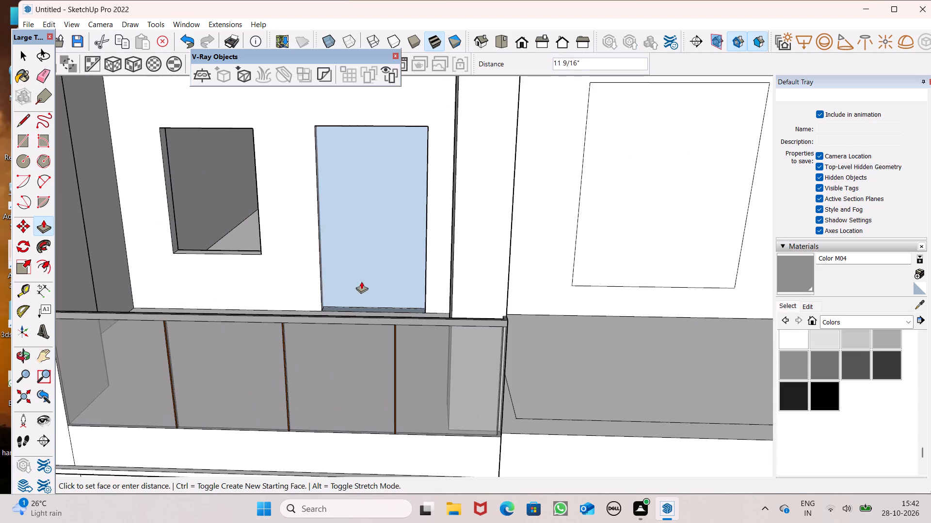
pyautogui.moveTo(361, 281); pyautogui.dragTo(371, 261)
pyautogui.scroll(-5, 335, 243)
pyautogui.press('space')
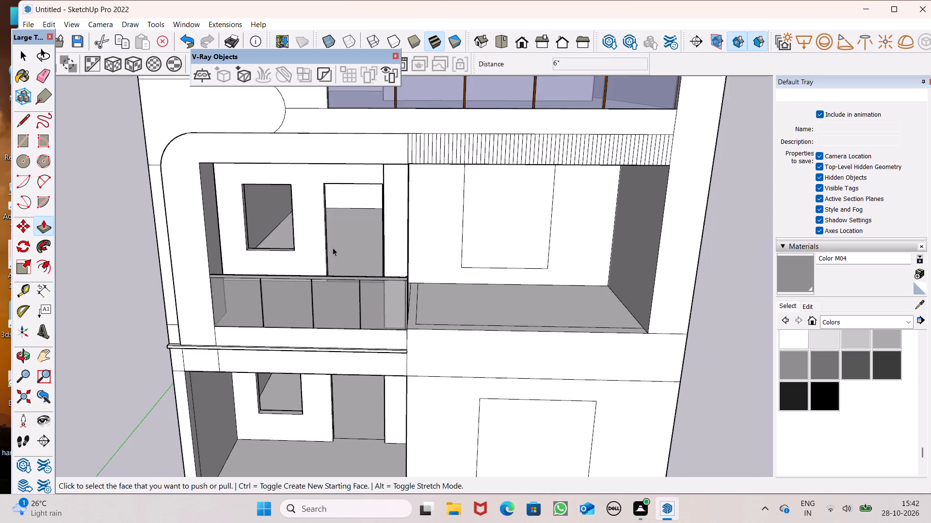
# Push the large window face in the first-floor recess beside the railed balcony 6" through its wall to cut the opening.
pyautogui.scroll(-4, 333, 247)
pyautogui.scroll(-6, 284, 241)
pyautogui.moveTo(299, 292); pyautogui.dragTo(306, 259, button='middle')
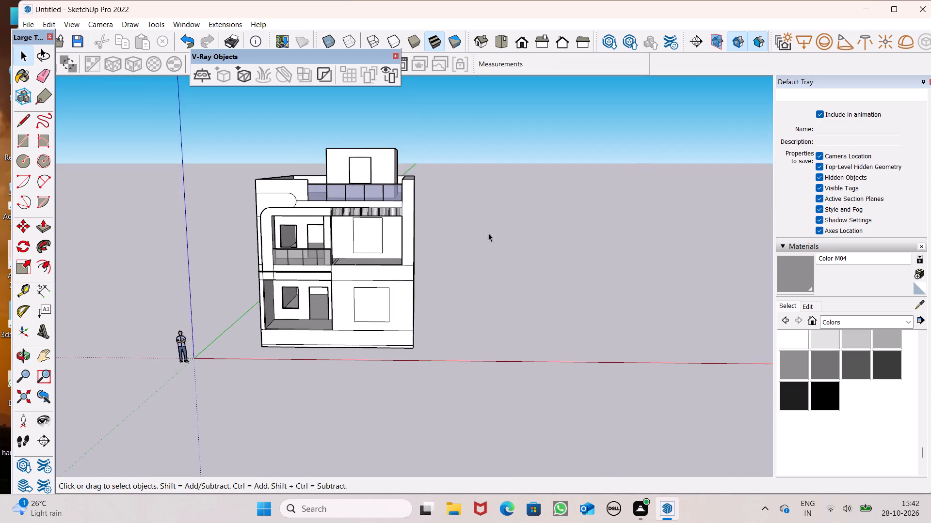
pyautogui.scroll(2, 481, 234)
pyautogui.click(51, 231)
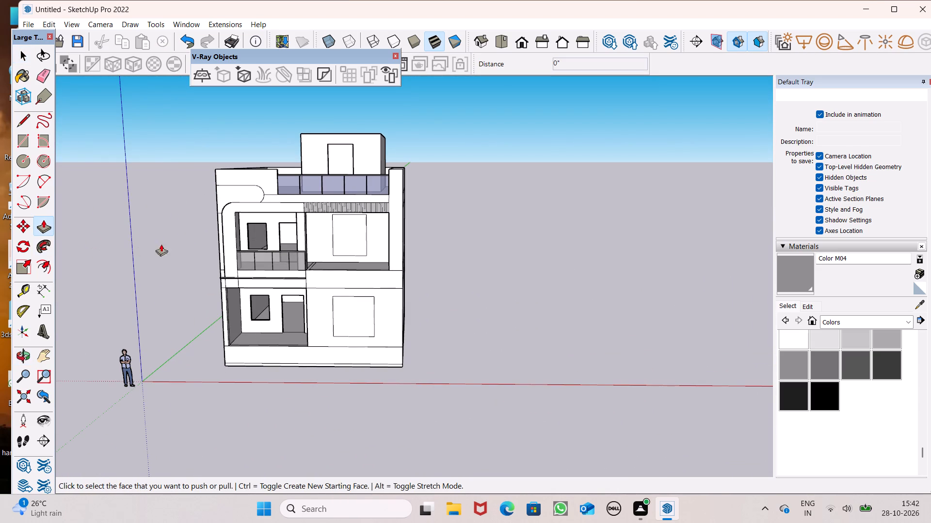
pyautogui.scroll(8, 360, 220)
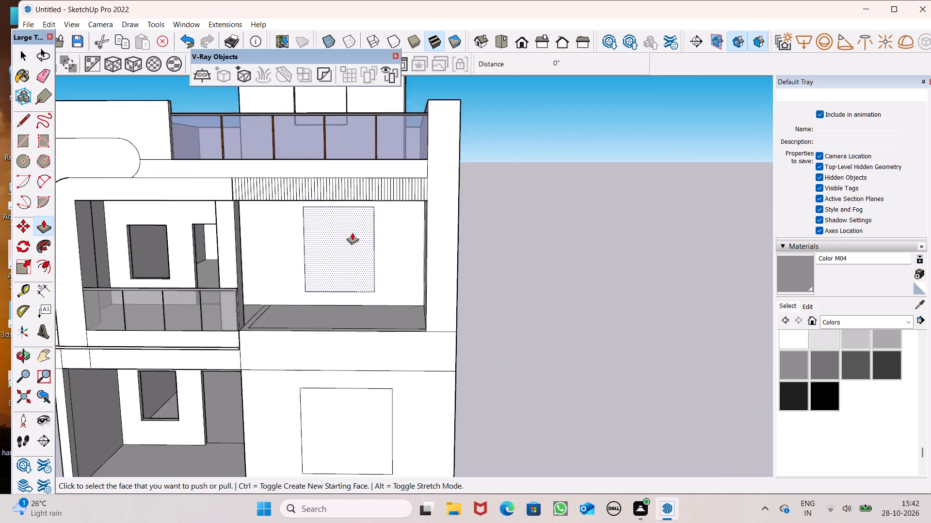
pyautogui.scroll(3, 352, 232)
pyautogui.scroll(4, 345, 317)
pyautogui.moveTo(302, 311); pyautogui.dragTo(312, 301)
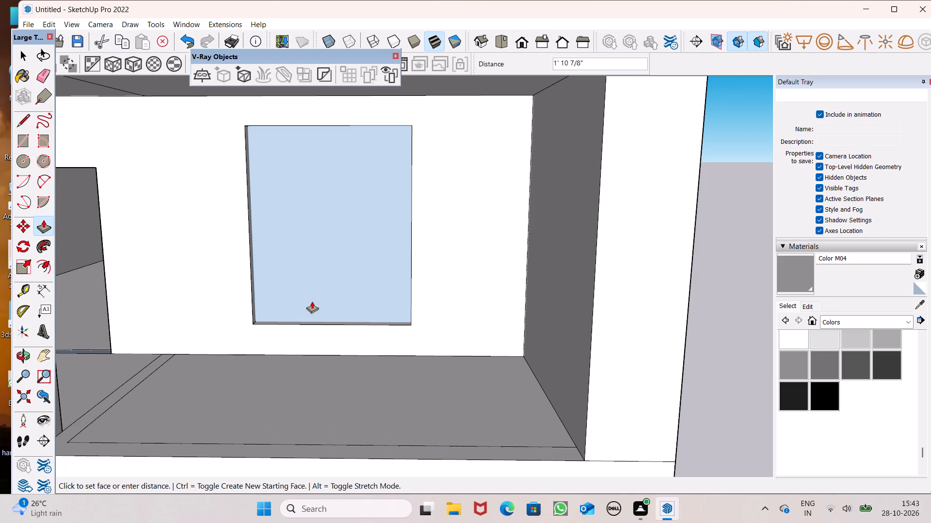
pyautogui.moveTo(312, 301); pyautogui.dragTo(349, 273)
# Push the large window face in the ground-floor front wall 9" inward to cut the window opening.
pyautogui.scroll(-6, 317, 232)
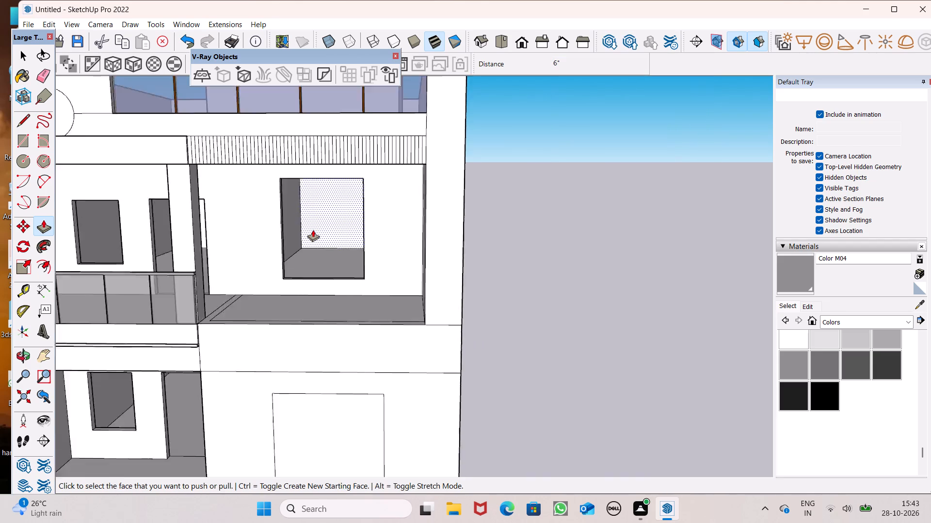
pyautogui.scroll(-3, 279, 218)
pyautogui.scroll(4, 323, 367)
pyautogui.moveTo(283, 361); pyautogui.dragTo(315, 350)
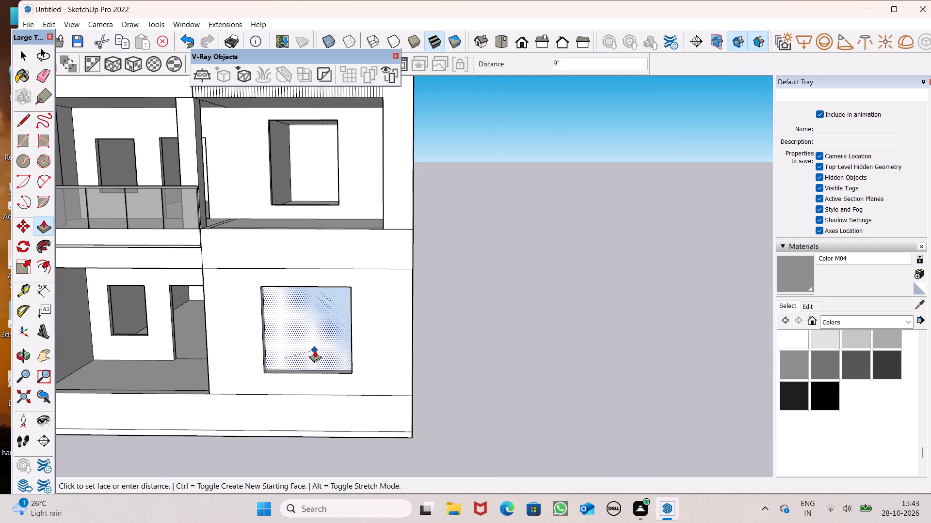
pyautogui.moveTo(315, 350); pyautogui.dragTo(311, 343)
pyautogui.press('space')
# Examine the whole house from several angles to check the door and window openings on every floor.
pyautogui.scroll(-3, 327, 285)
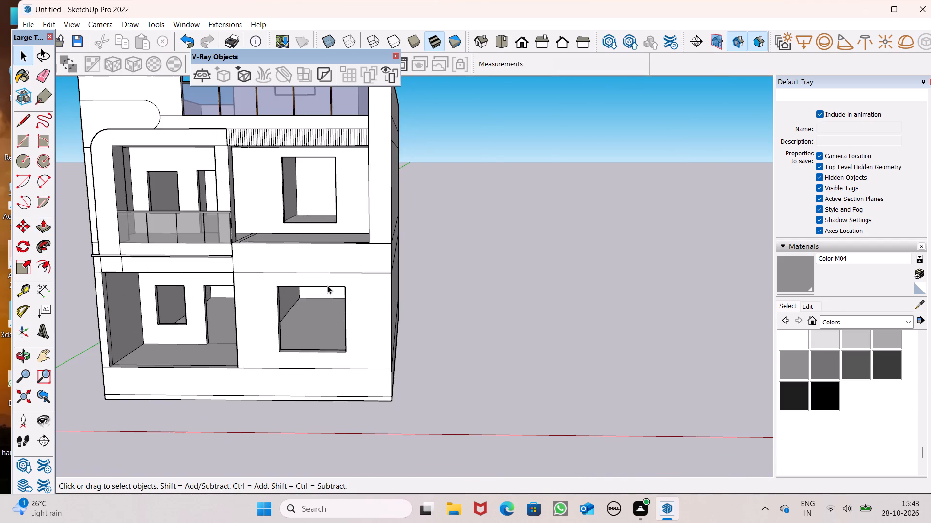
pyautogui.scroll(-6, 327, 285)
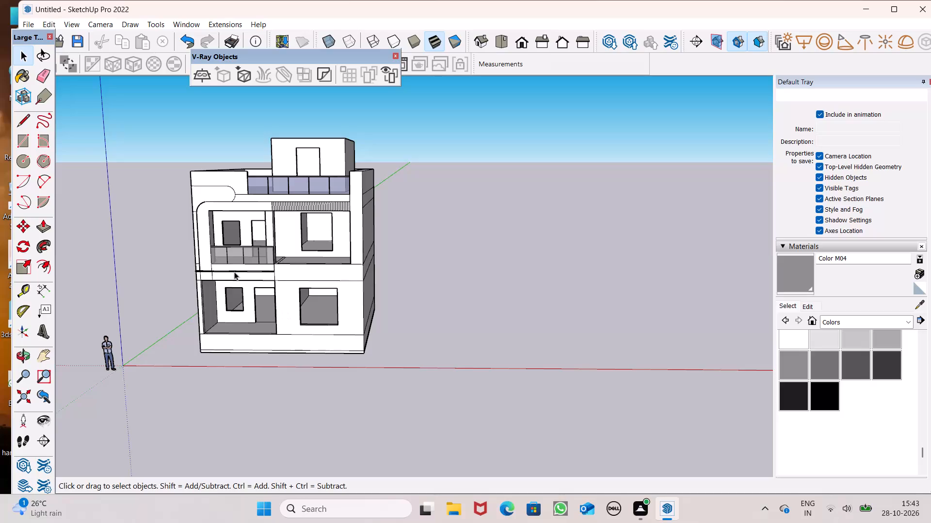
pyautogui.scroll(-2, 234, 272)
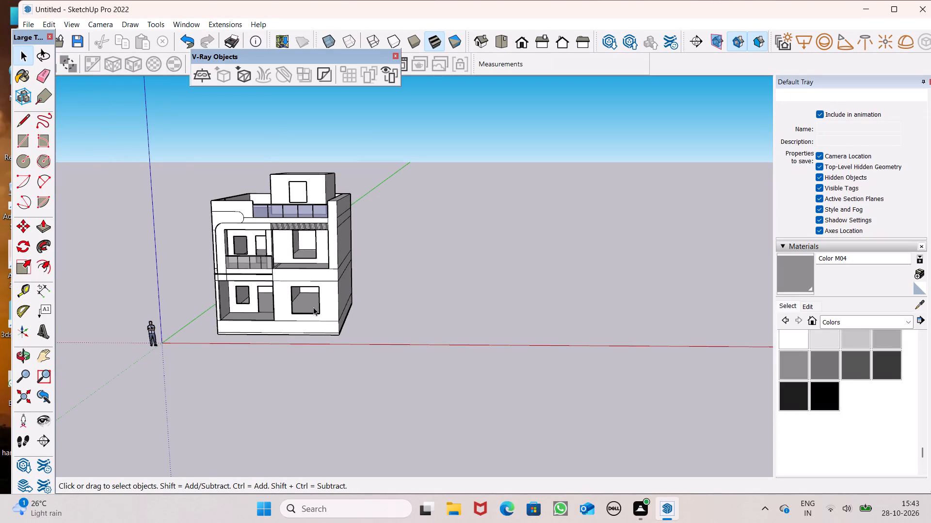
pyautogui.moveTo(316, 307); pyautogui.dragTo(479, 305, button='middle')
pyautogui.scroll(2, 186, 361)
pyautogui.scroll(-5, 257, 323)
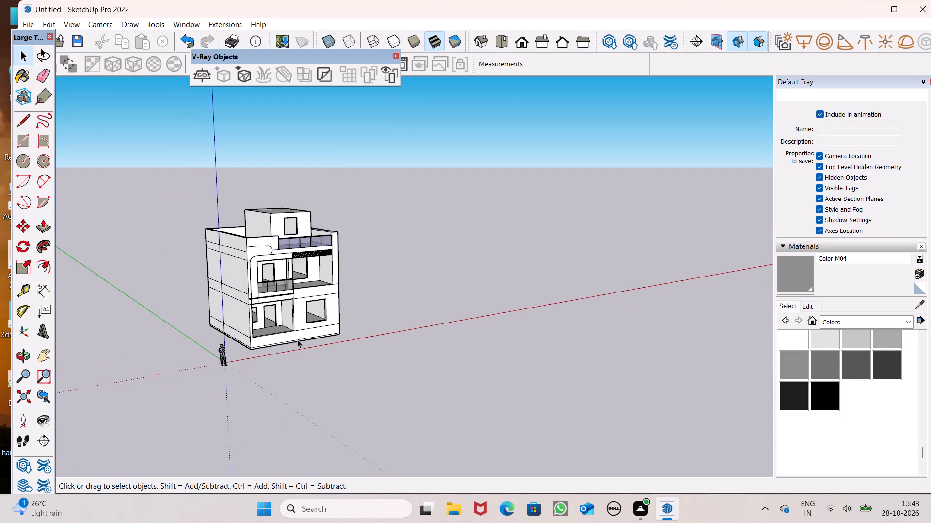
pyautogui.moveTo(196, 354); pyautogui.dragTo(132, 378, button='middle')
pyautogui.scroll(1, 351, 346)
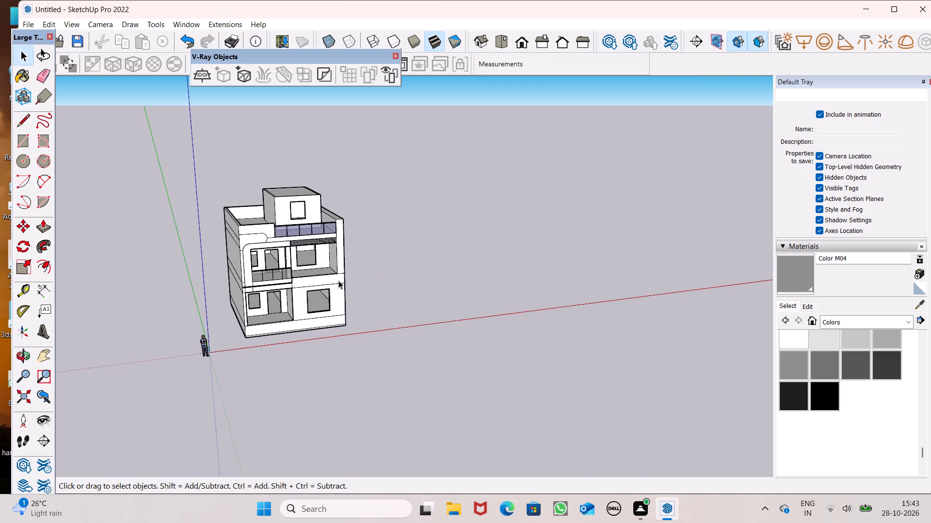
pyautogui.scroll(7, 386, 298)
pyautogui.scroll(-5, 295, 315)
pyautogui.moveTo(276, 330); pyautogui.dragTo(156, 296, button='middle')
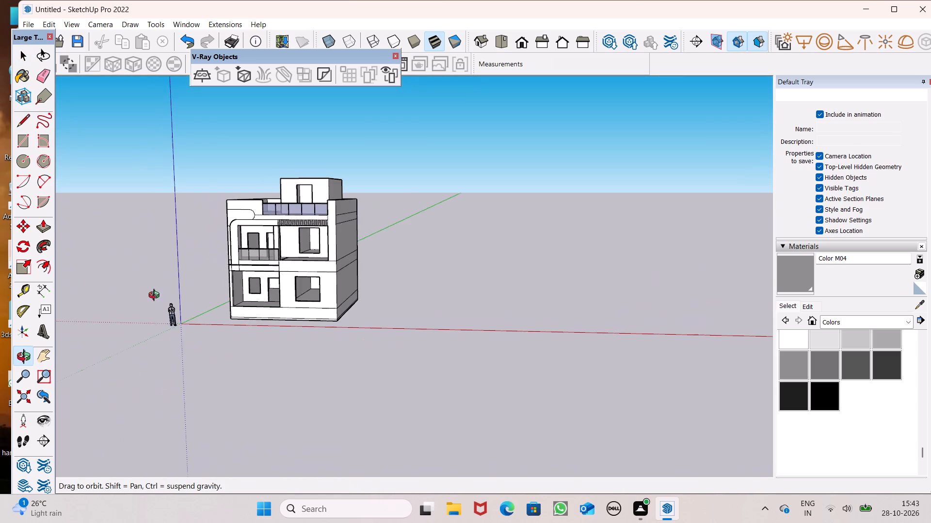
pyautogui.moveTo(156, 296); pyautogui.dragTo(250, 231, button='middle')
pyautogui.scroll(5, 291, 193)
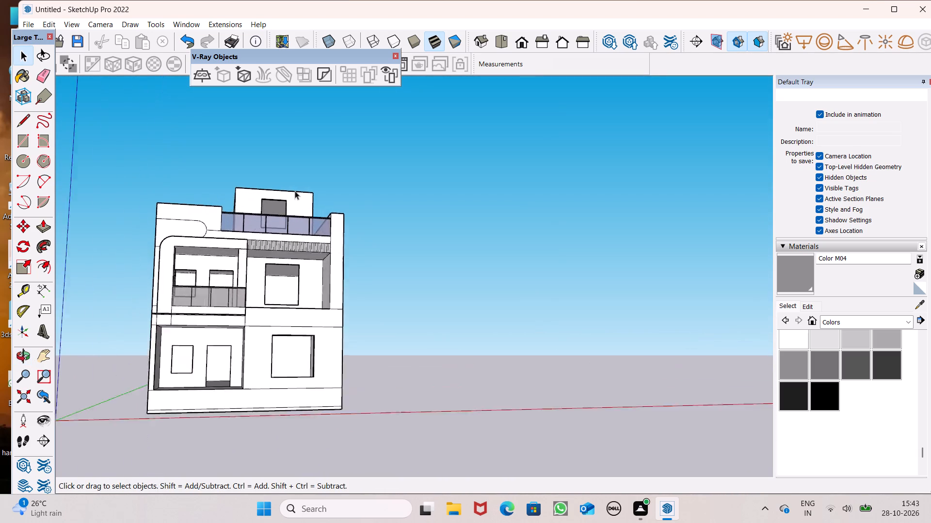
pyautogui.scroll(2, 295, 191)
pyautogui.scroll(-4, 296, 211)
pyautogui.moveTo(297, 231); pyautogui.dragTo(214, 279, button='middle')
pyautogui.scroll(1, 221, 281)
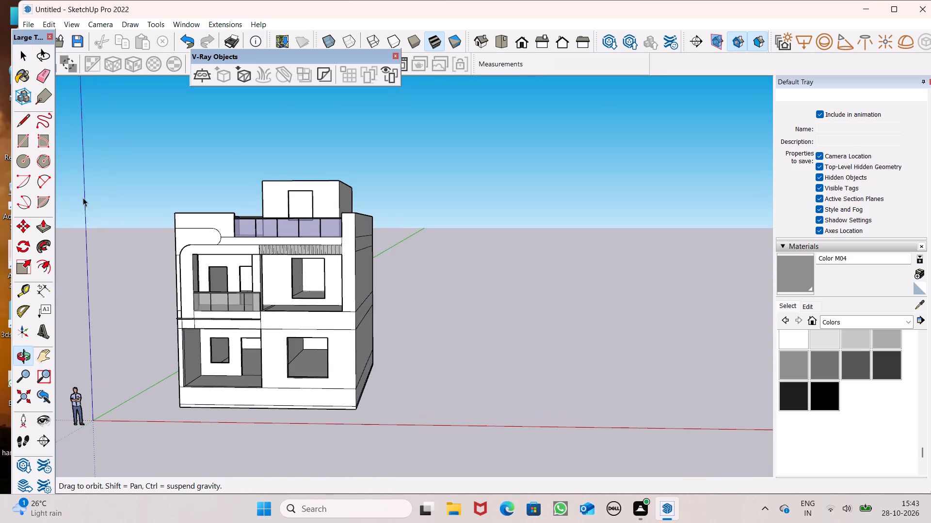
# Draw a freestanding upright rectangle about 6'10" high beside the house as the outline of a window frame.
pyautogui.click(25, 149)
pyautogui.scroll(-1, 131, 232)
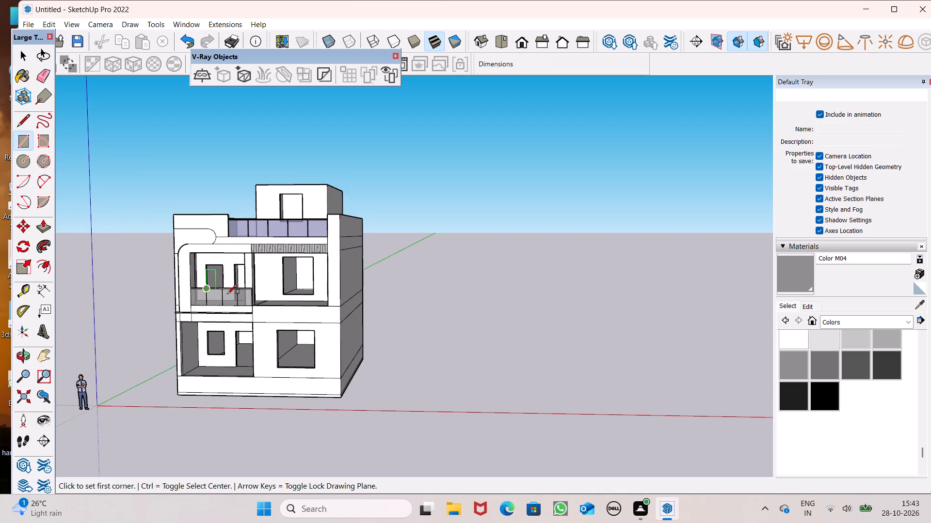
pyautogui.moveTo(524, 294); pyautogui.dragTo(527, 251, button='middle')
pyautogui.scroll(1, 525, 250)
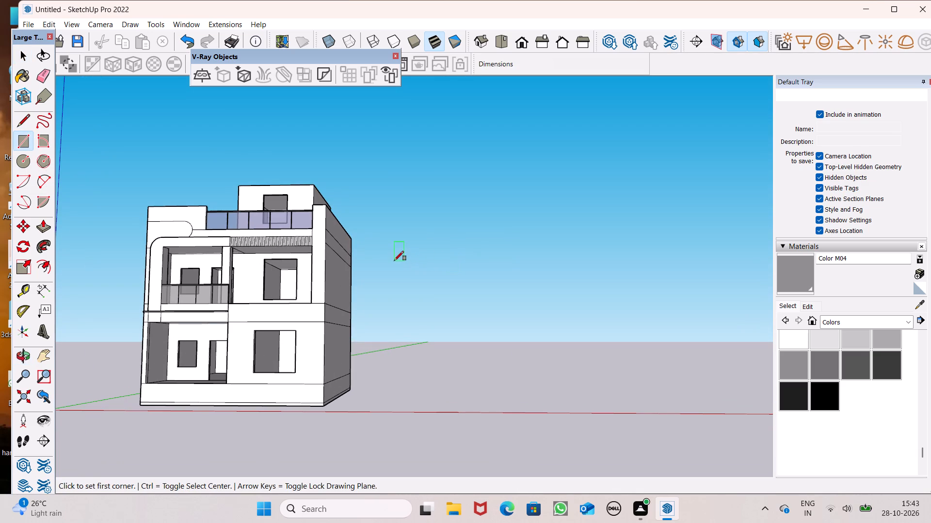
pyautogui.click(394, 261)
pyautogui.moveTo(431, 308); pyautogui.dragTo(433, 348, button='middle')
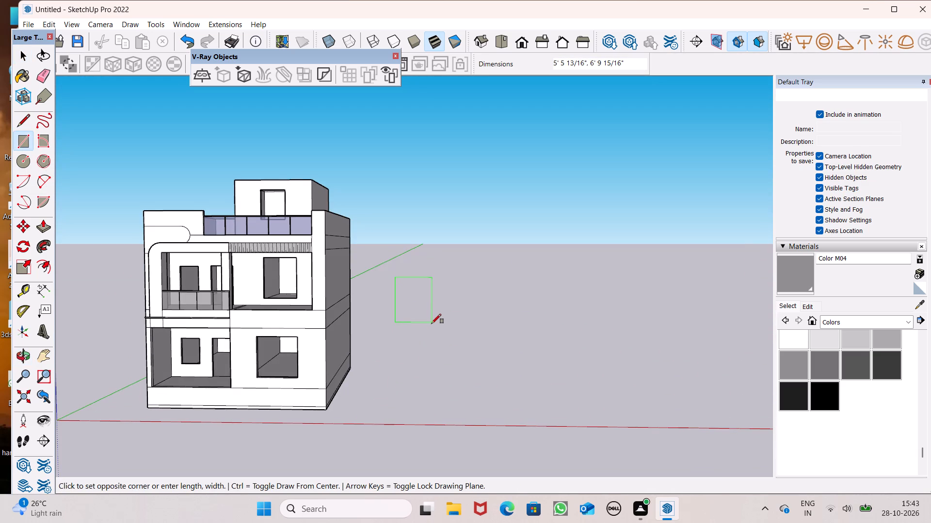
pyautogui.scroll(1, 432, 323)
pyautogui.click(429, 323)
# Offset the freestanding rectangle's edges inward about 3" to form the window frame's border.
pyautogui.scroll(5, 418, 290)
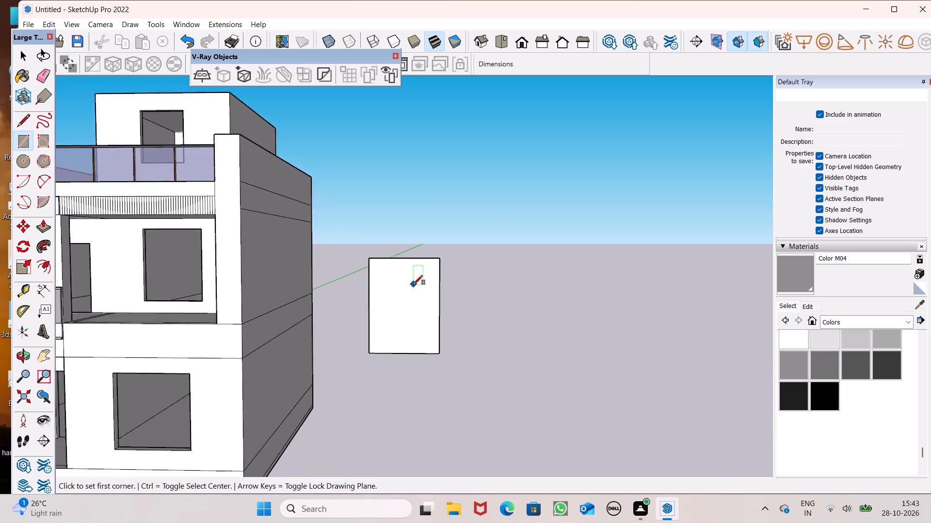
pyautogui.scroll(3, 413, 285)
pyautogui.click(45, 272)
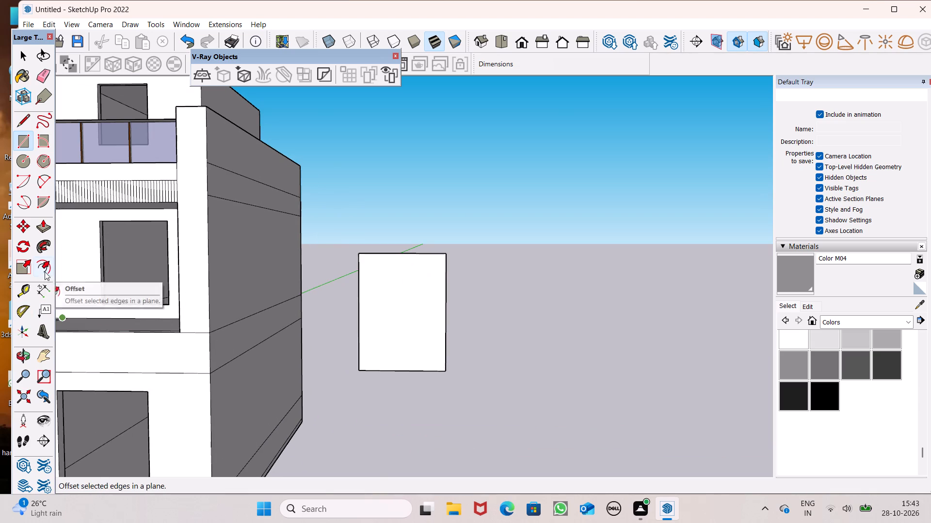
pyautogui.scroll(1, 419, 273)
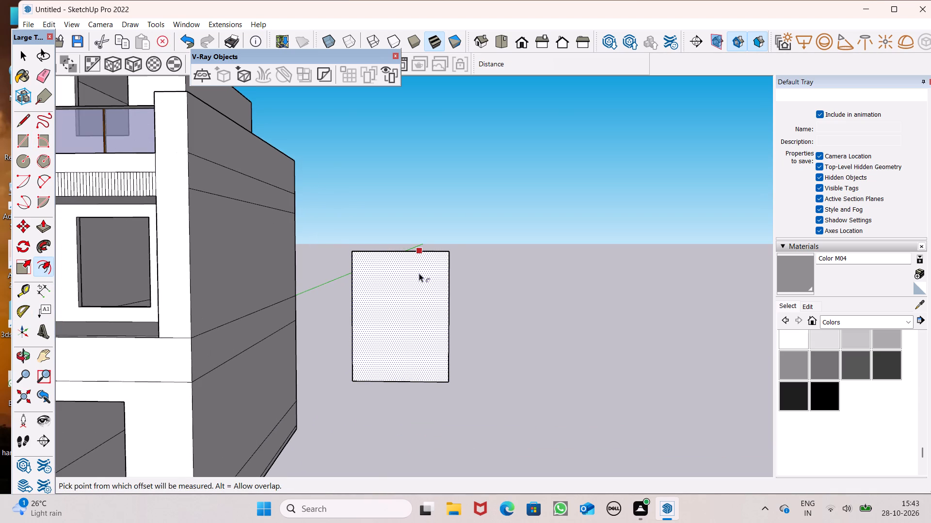
pyautogui.scroll(2, 416, 270)
pyautogui.moveTo(411, 269); pyautogui.dragTo(411, 270)
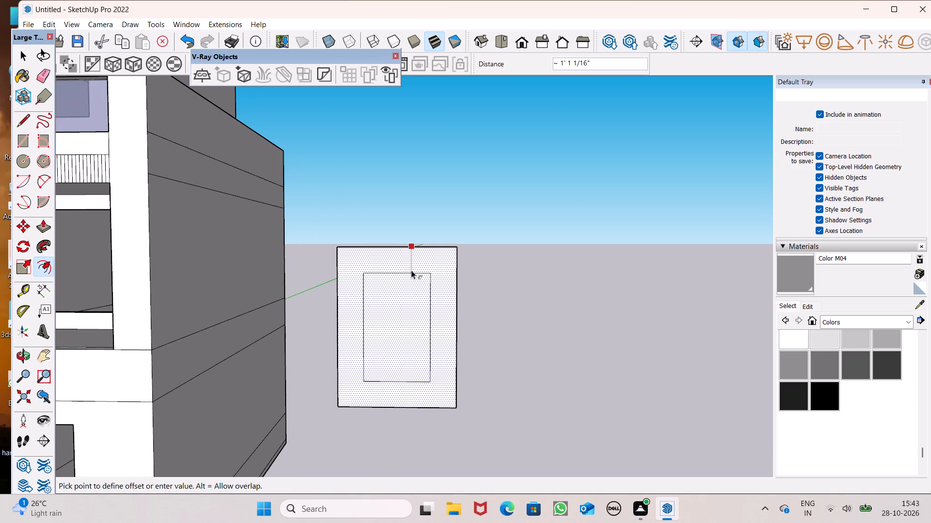
pyautogui.moveTo(411, 270); pyautogui.dragTo(415, 254)
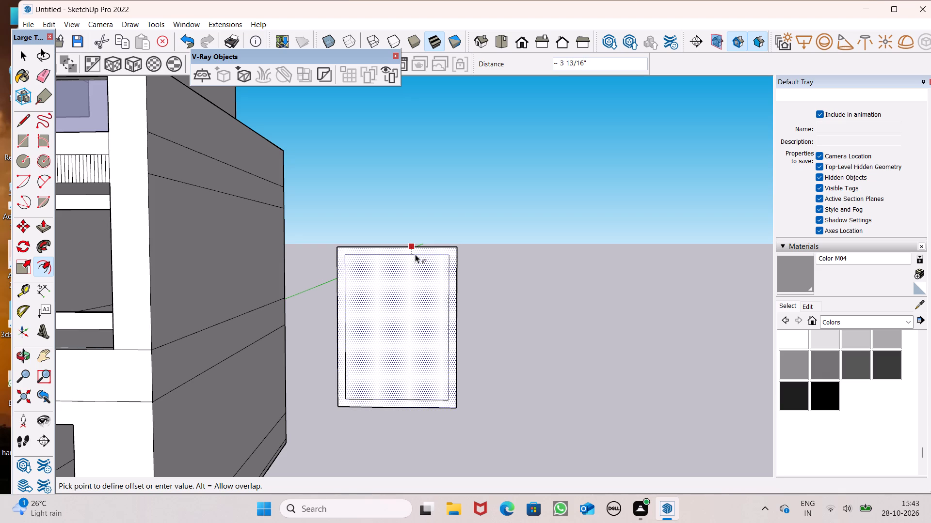
pyautogui.moveTo(415, 254); pyautogui.dragTo(419, 252)
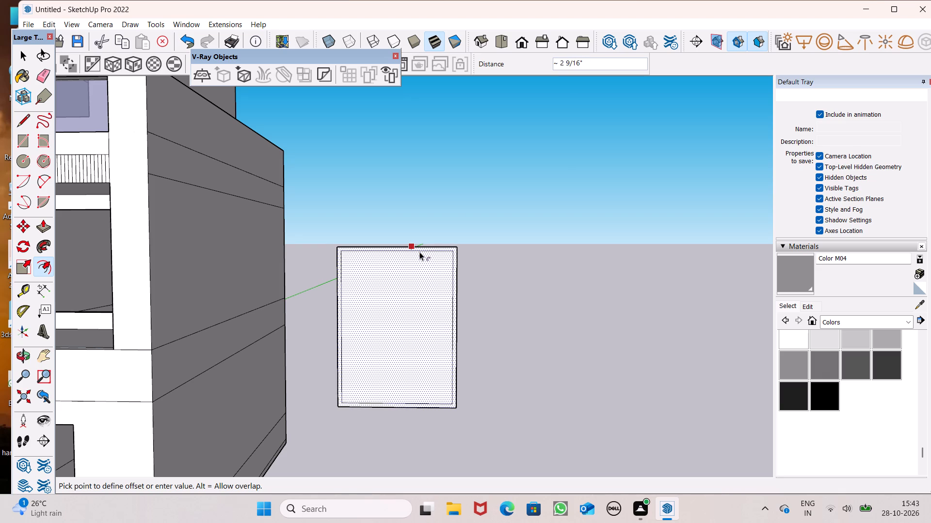
pyautogui.moveTo(419, 252); pyautogui.dragTo(420, 253)
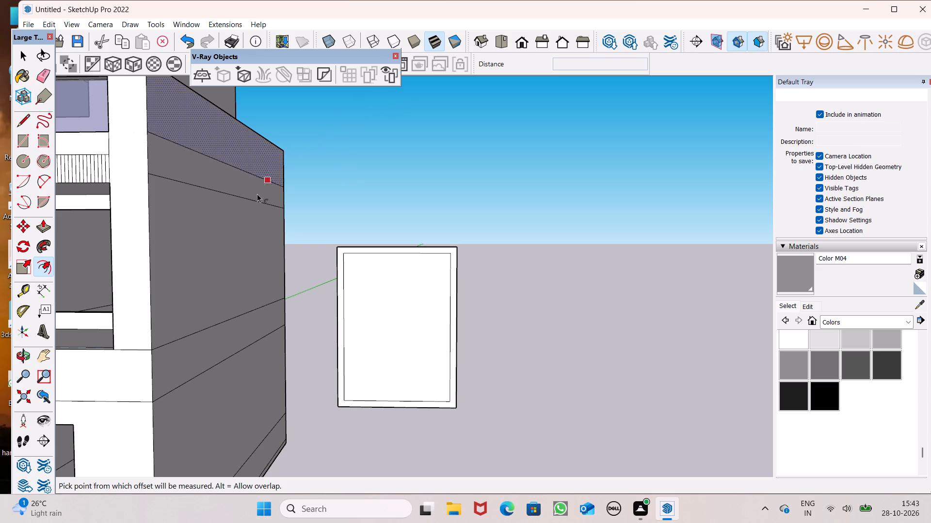
# Draw a vertical mullion rectangle about 1 3/4" by 6'5" down the middle of the frame, between its inner top and bottom edges.
pyautogui.click(26, 136)
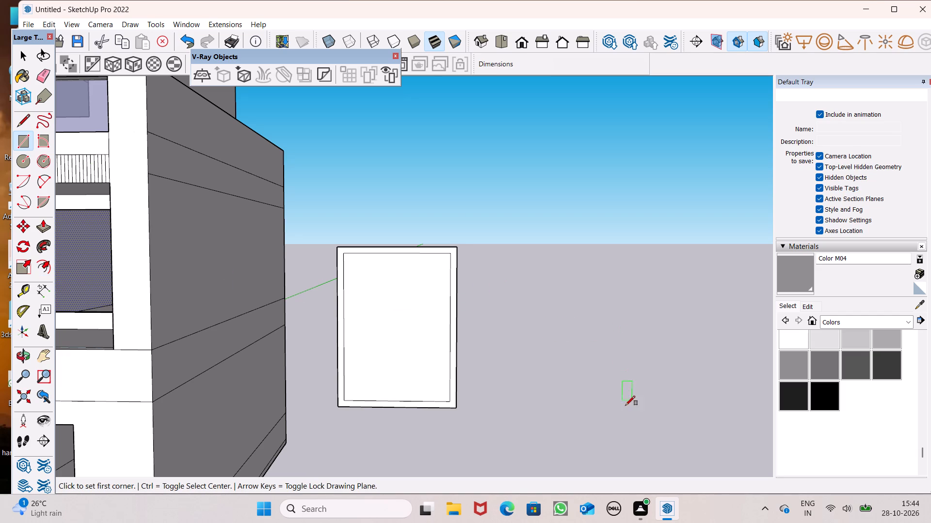
pyautogui.scroll(7, 442, 326)
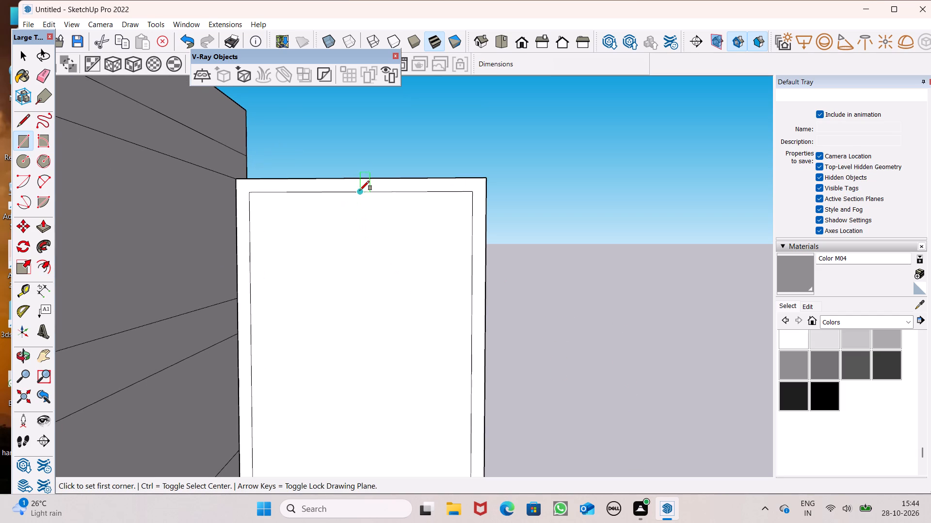
pyautogui.click(353, 191)
pyautogui.scroll(-6, 382, 239)
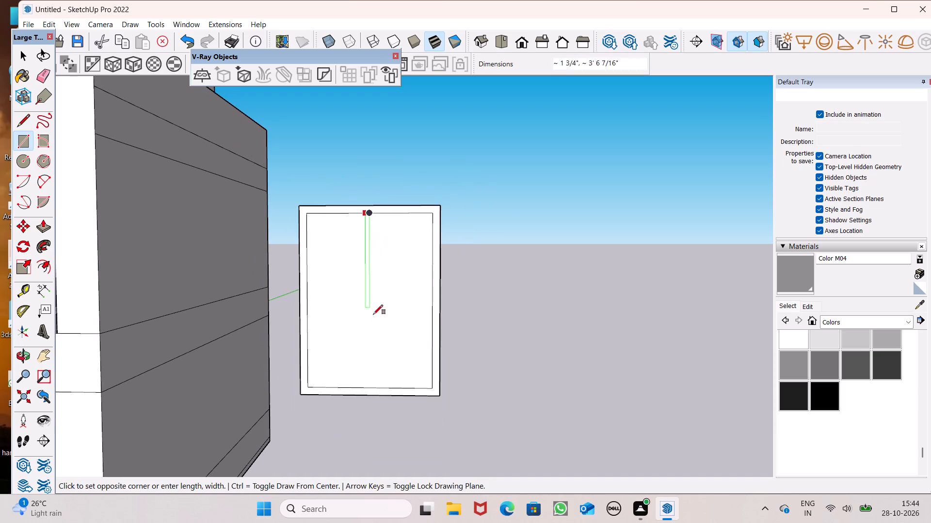
pyautogui.scroll(10, 363, 389)
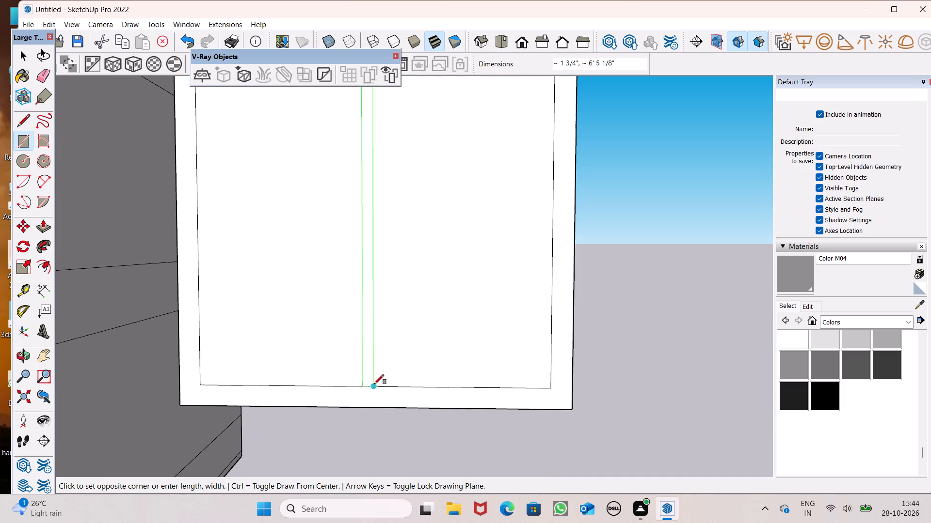
pyautogui.click(374, 384)
pyautogui.scroll(-6, 389, 416)
pyautogui.scroll(4, 368, 376)
pyautogui.scroll(-1, 375, 367)
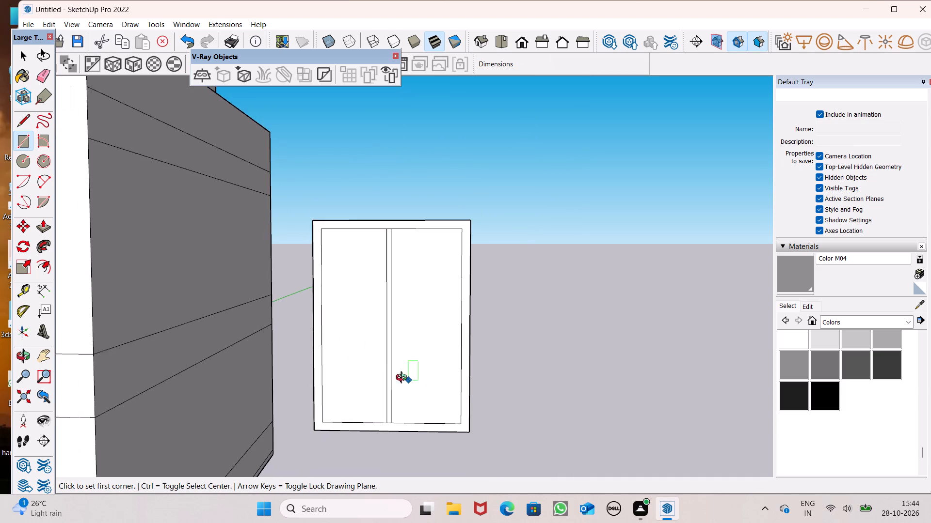
pyautogui.moveTo(408, 380); pyautogui.dragTo(385, 385, button='middle')
pyautogui.scroll(7, 360, 265)
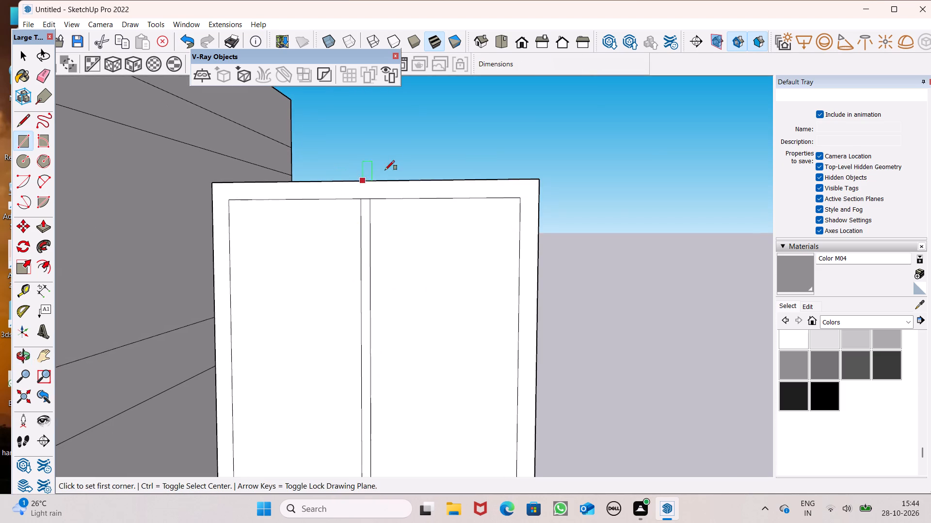
pyautogui.scroll(2, 391, 163)
pyautogui.press('space')
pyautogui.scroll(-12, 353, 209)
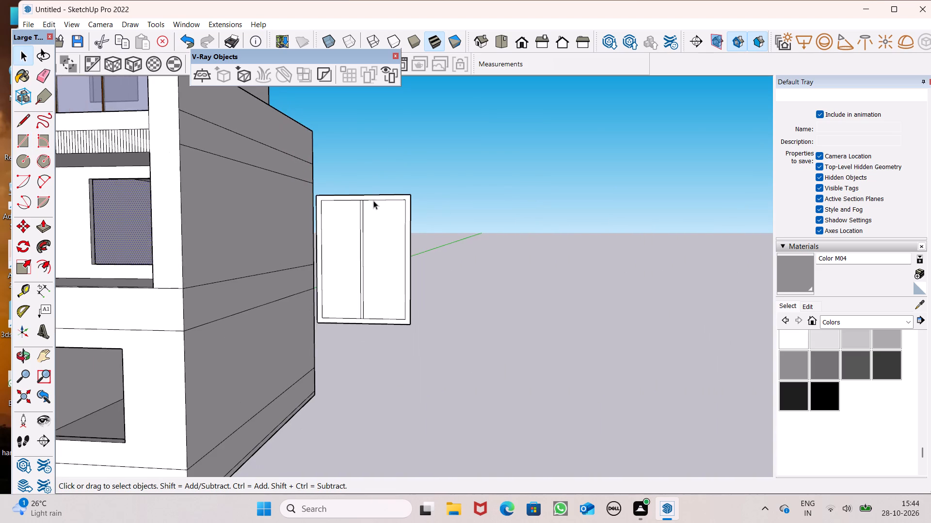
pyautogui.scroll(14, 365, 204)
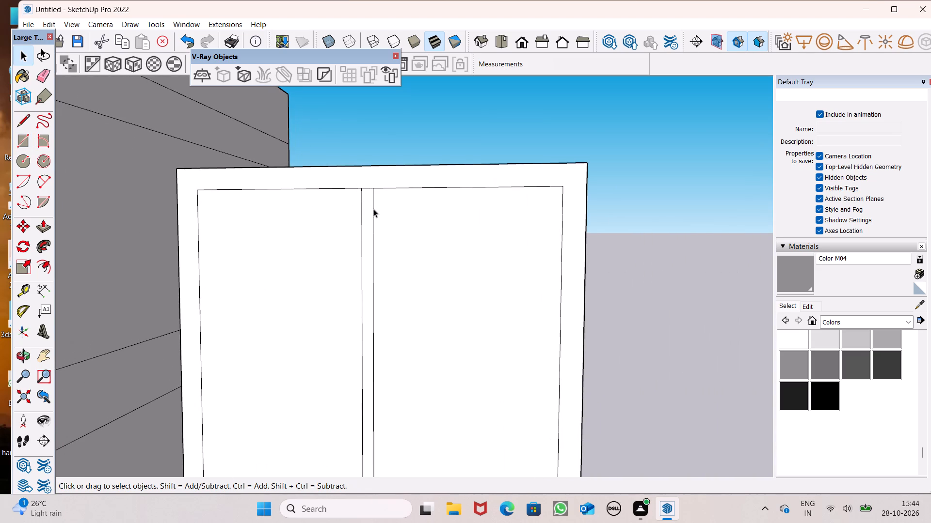
# Move the vertical mullion about 1 3/8" sideways within the window frame, away from the house.
pyautogui.scroll(-1, 373, 209)
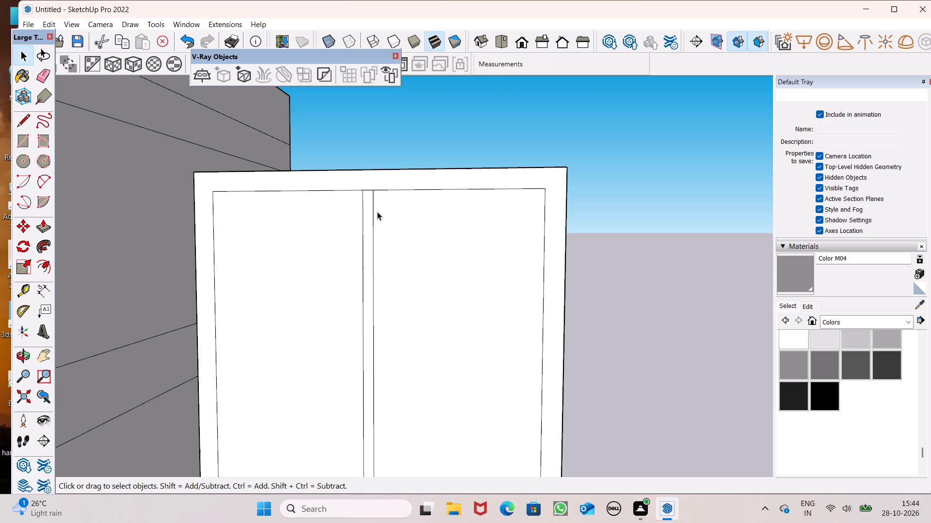
pyautogui.moveTo(457, 253); pyautogui.dragTo(416, 272, button='middle')
pyautogui.scroll(6, 348, 217)
pyautogui.scroll(4, 379, 149)
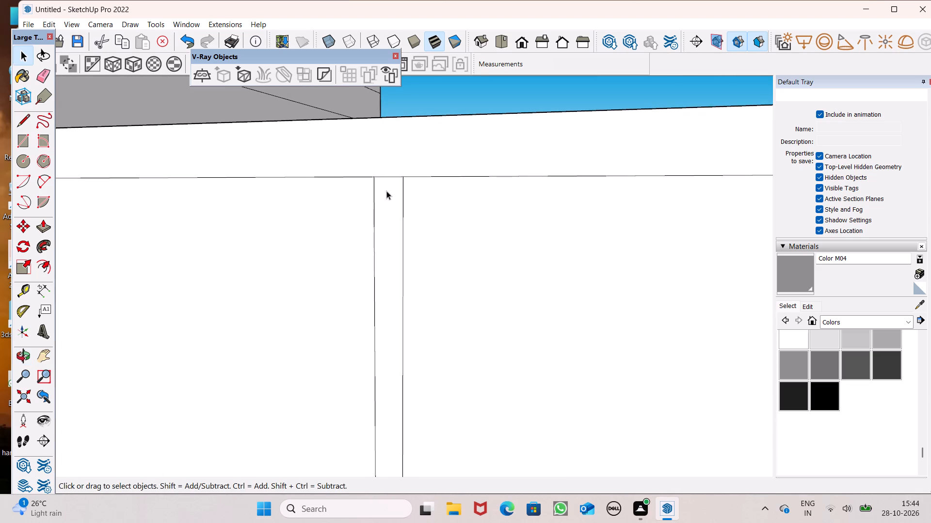
pyautogui.doubleClick(386, 191)
pyautogui.press('m')
pyautogui.press('Return')
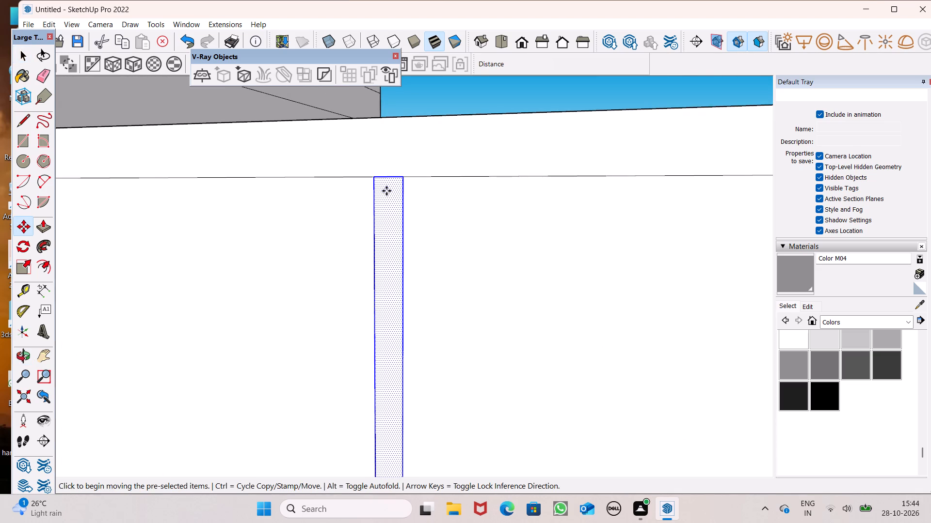
pyautogui.moveTo(387, 191); pyautogui.dragTo(410, 192)
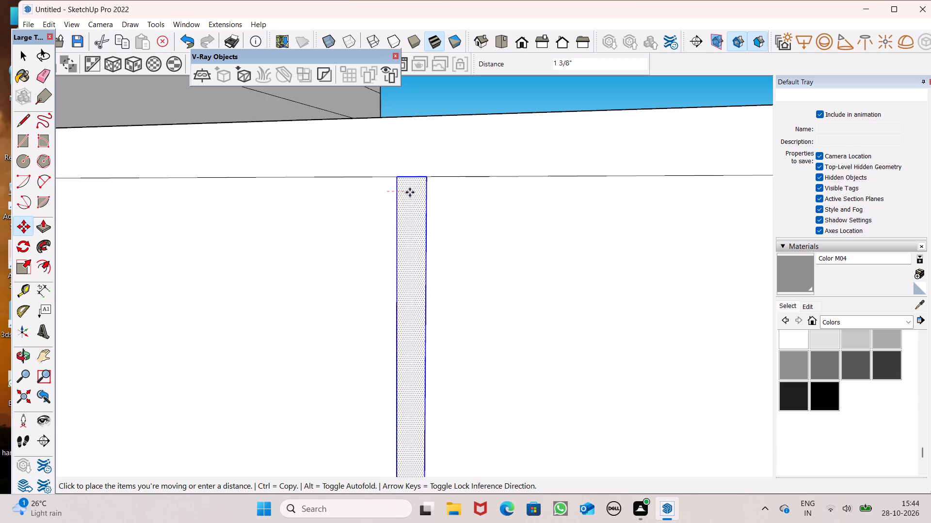
pyautogui.moveTo(410, 192); pyautogui.dragTo(410, 191)
pyautogui.press('space')
pyautogui.scroll(-14, 407, 185)
pyautogui.click(485, 119)
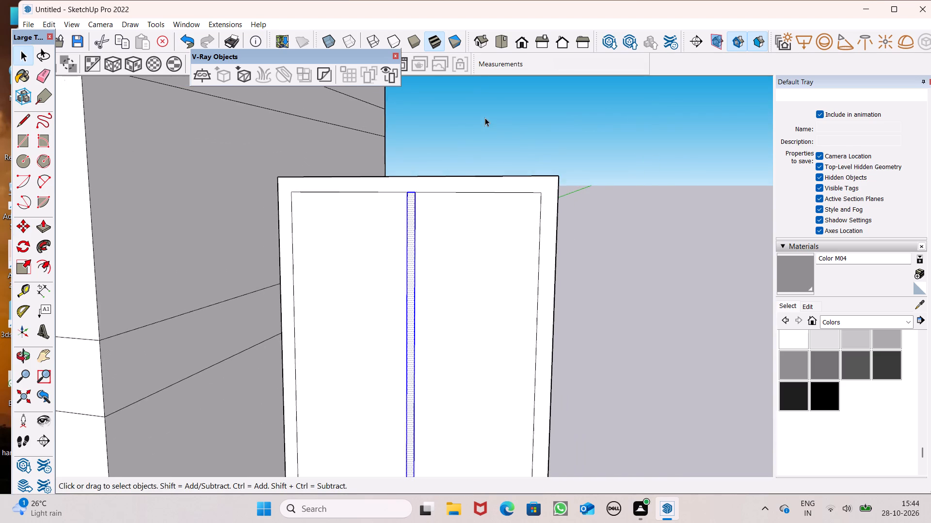
# Move the vertical mullion about 13/16" back toward the house to adjust its centring in the frame.
pyautogui.scroll(-2, 481, 172)
pyautogui.moveTo(460, 367); pyautogui.dragTo(491, 355, button='middle')
pyautogui.scroll(3, 469, 331)
pyautogui.scroll(-4, 469, 306)
pyautogui.scroll(8, 470, 190)
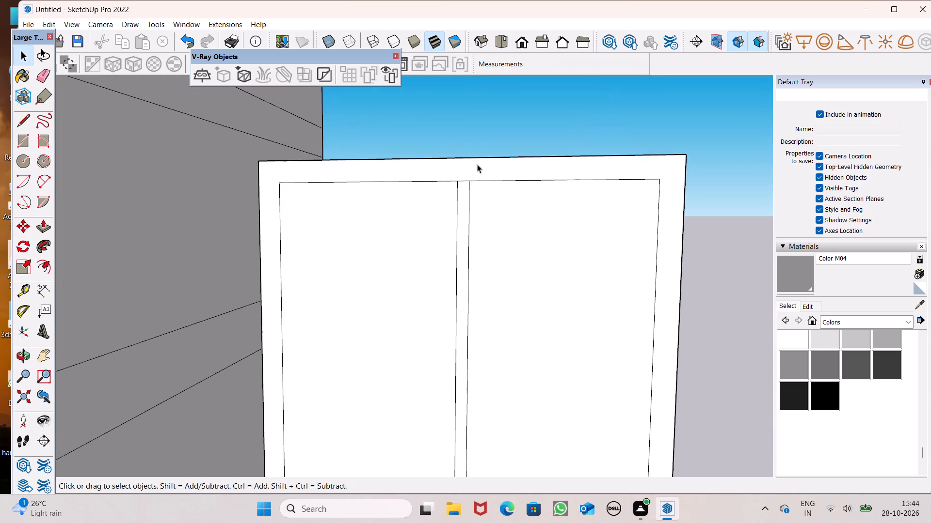
pyautogui.scroll(6, 455, 185)
pyautogui.doubleClick(467, 190)
pyautogui.press('m')
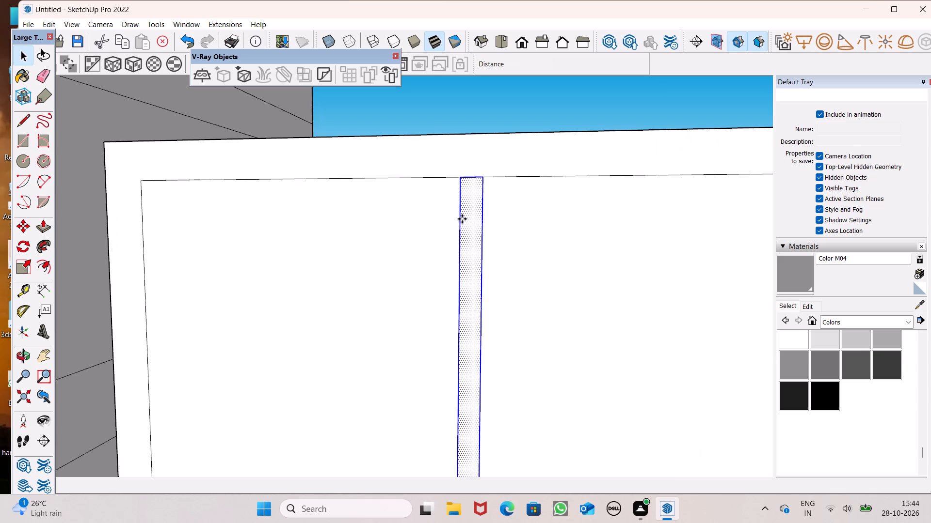
pyautogui.press('Return')
pyautogui.moveTo(469, 215); pyautogui.dragTo(460, 215)
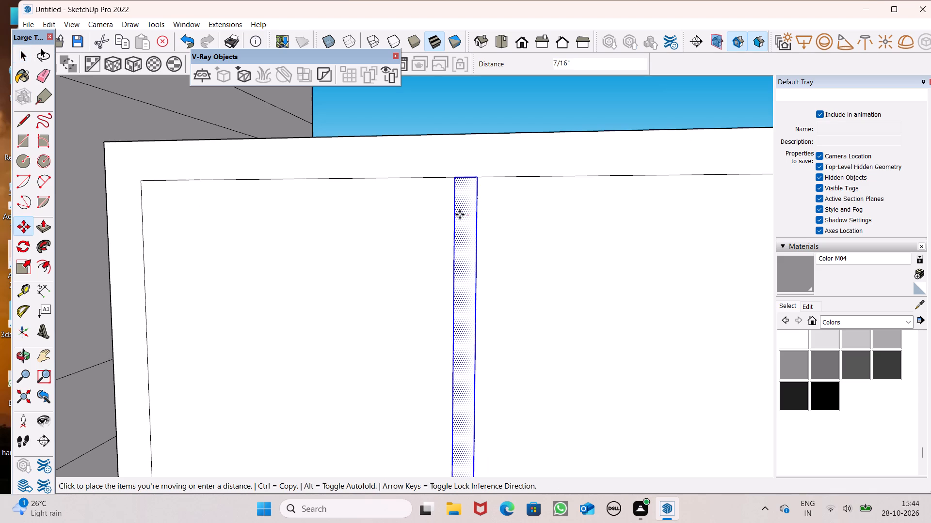
pyautogui.moveTo(460, 215); pyautogui.dragTo(459, 214)
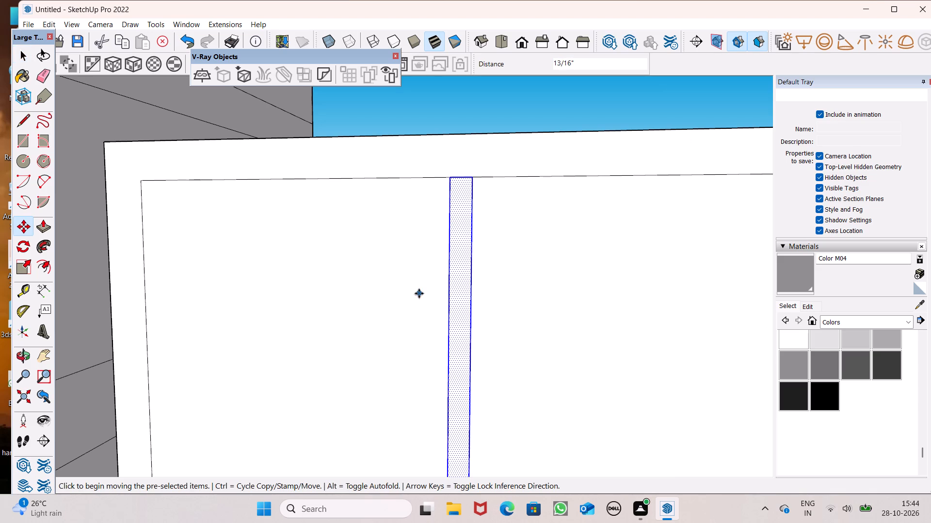
pyautogui.press('space')
pyautogui.click(410, 107)
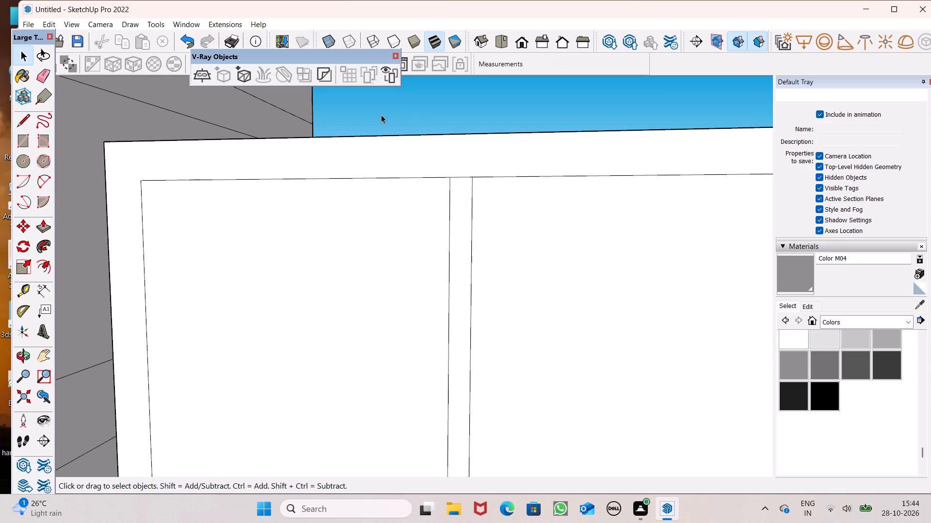
# Draw a horizontal glazing bar rectangle about 1 1/2" by 4'7" across the frame at mid-height, between its inner side edges.
pyautogui.scroll(-7, 380, 150)
pyautogui.scroll(-7, 406, 191)
pyautogui.moveTo(466, 304); pyautogui.dragTo(474, 306, button='middle')
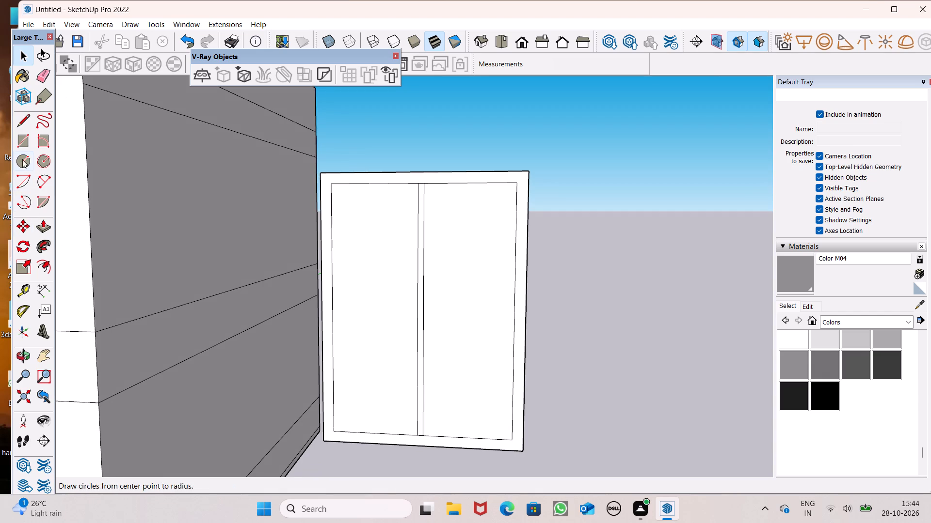
pyautogui.click(24, 148)
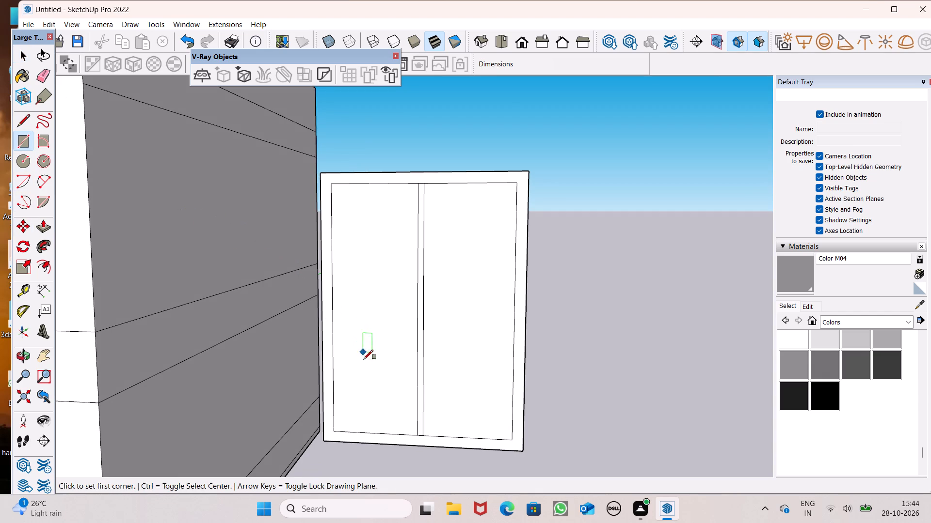
pyautogui.scroll(2, 343, 320)
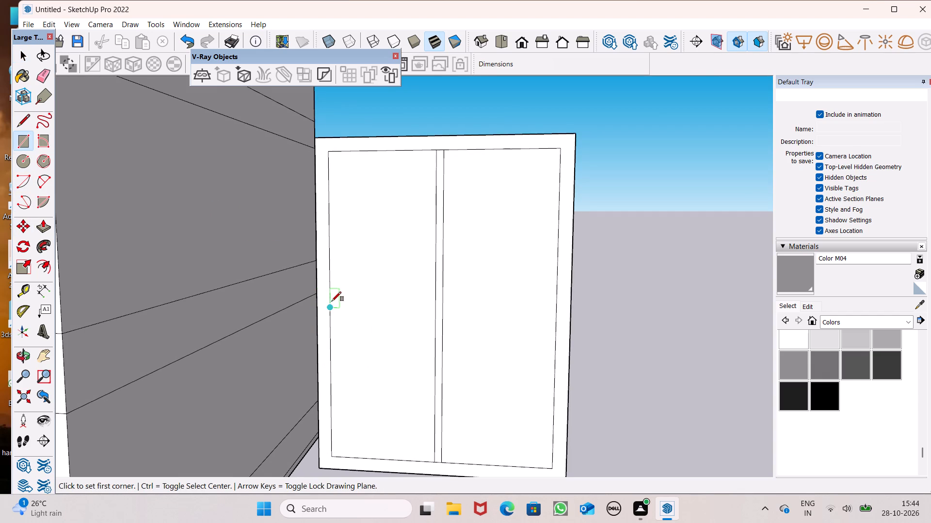
pyautogui.click(330, 302)
pyautogui.scroll(5, 554, 318)
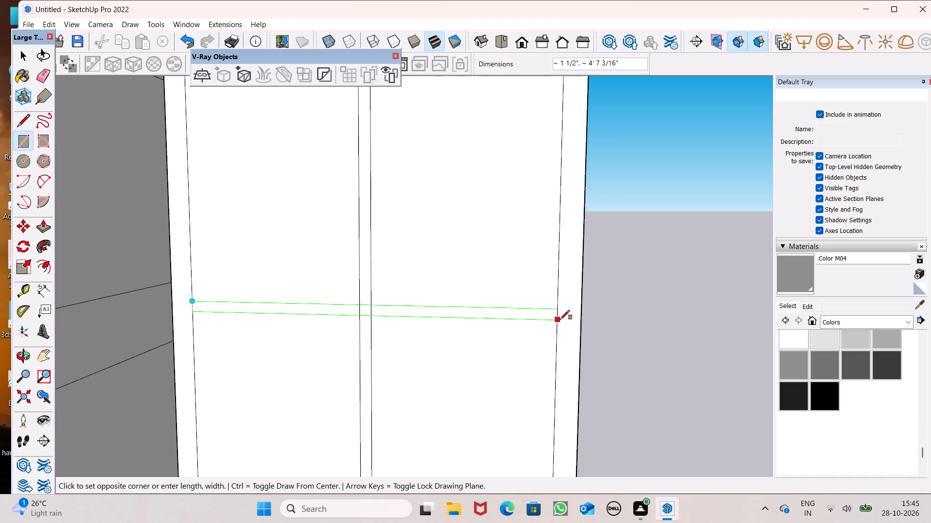
pyautogui.click(560, 320)
pyautogui.scroll(-3, 408, 298)
pyautogui.scroll(-3, 436, 231)
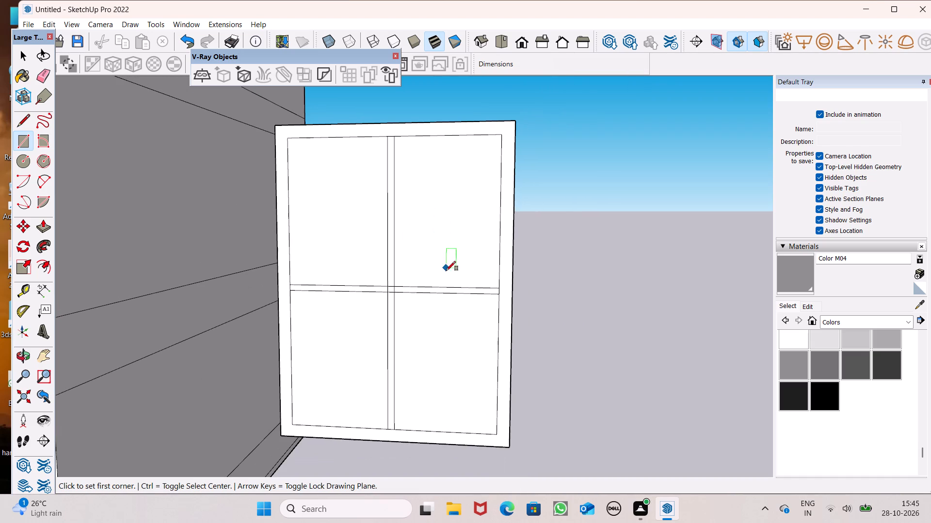
pyautogui.scroll(-1, 453, 250)
pyautogui.press('space')
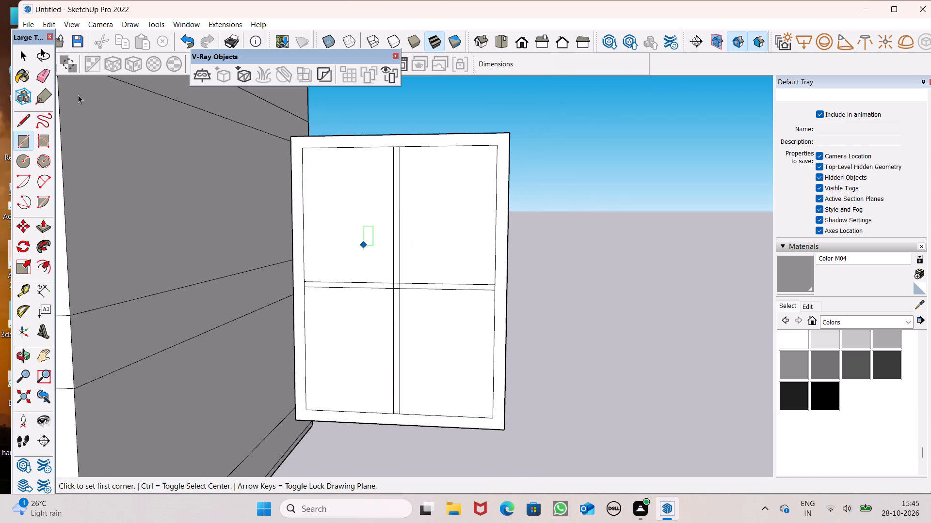
# Erase the short crossing edges where the vertical mullion and horizontal bar intersect.
pyautogui.click(44, 76)
pyautogui.scroll(4, 394, 255)
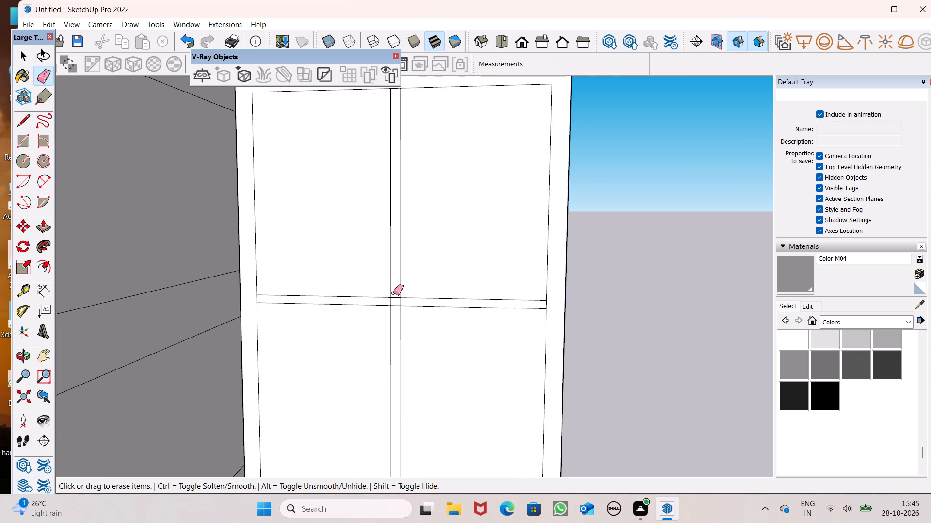
pyautogui.scroll(6, 393, 292)
pyautogui.moveTo(384, 307); pyautogui.dragTo(398, 305)
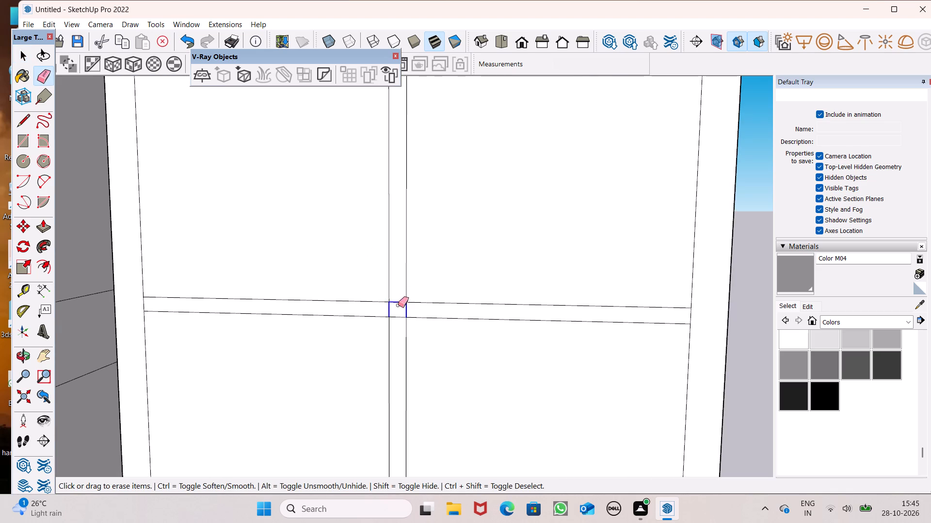
pyautogui.moveTo(398, 305); pyautogui.dragTo(395, 318)
# Erase the end edges joining the horizontal bar to the house-side frame border and the vertical mullion to the top border.
pyautogui.scroll(-8, 399, 292)
pyautogui.scroll(10, 293, 301)
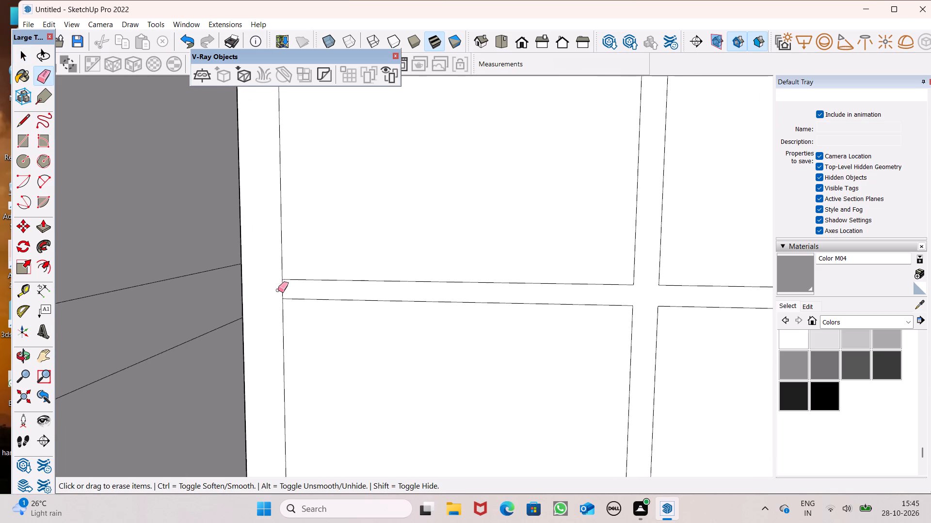
pyautogui.moveTo(284, 286); pyautogui.dragTo(279, 288)
pyautogui.scroll(-11, 278, 351)
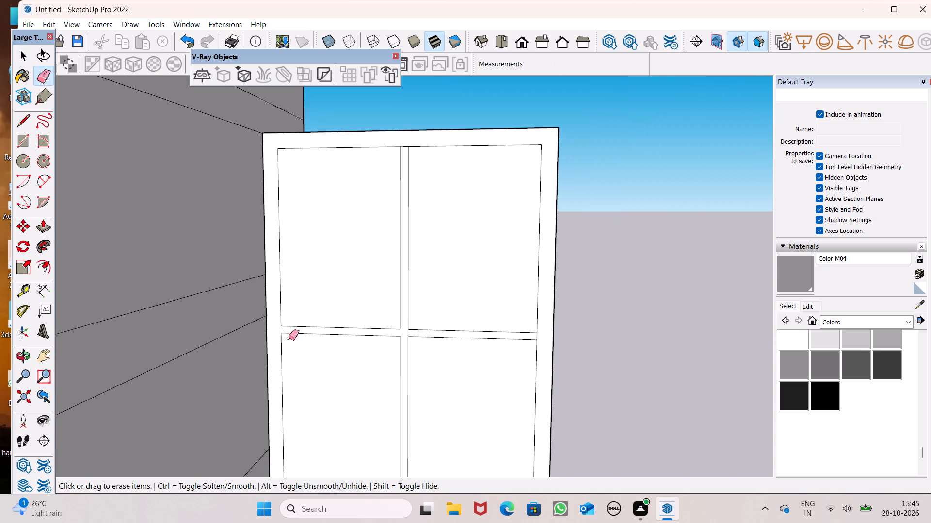
pyautogui.scroll(5, 408, 301)
pyautogui.scroll(-5, 395, 169)
pyautogui.scroll(6, 379, 130)
pyautogui.scroll(3, 413, 103)
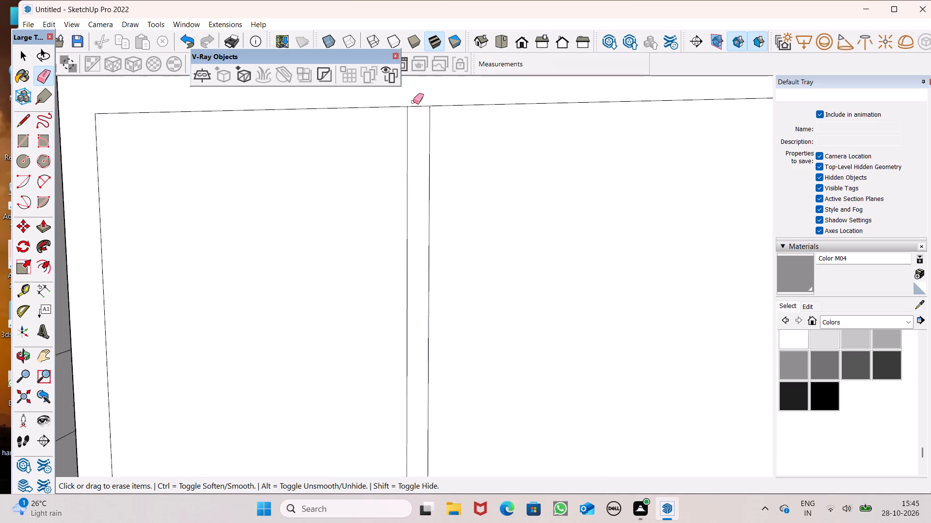
pyautogui.scroll(3, 413, 102)
pyautogui.moveTo(415, 102); pyautogui.dragTo(419, 112)
pyautogui.scroll(-14, 414, 158)
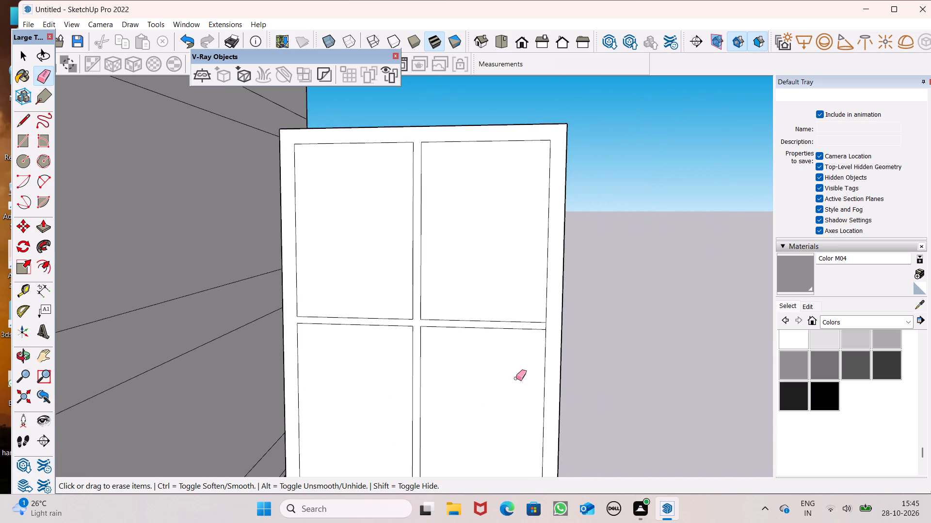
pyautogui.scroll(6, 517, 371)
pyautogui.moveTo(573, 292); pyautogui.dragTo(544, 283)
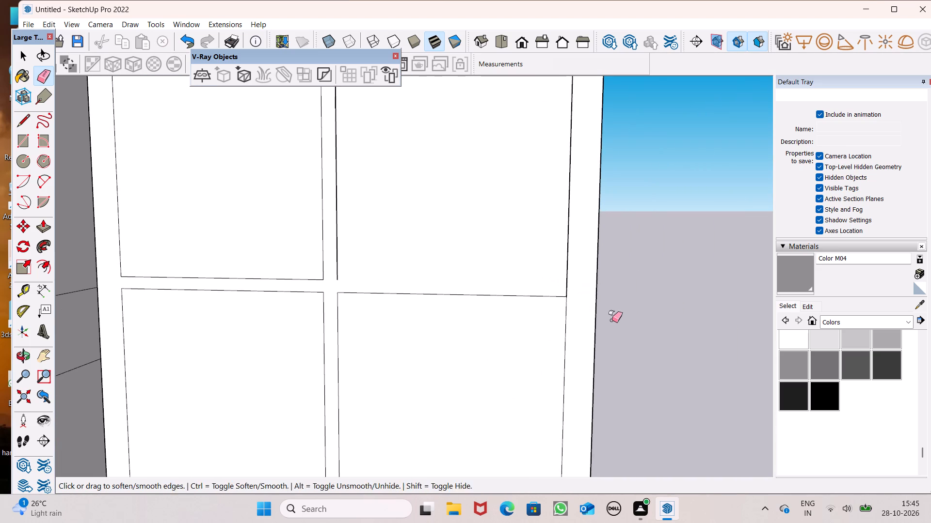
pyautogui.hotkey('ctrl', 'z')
# Erase the end edges joining the horizontal bar to the outer frame border and the vertical mullion to the bottom border.
pyautogui.scroll(3, 582, 316)
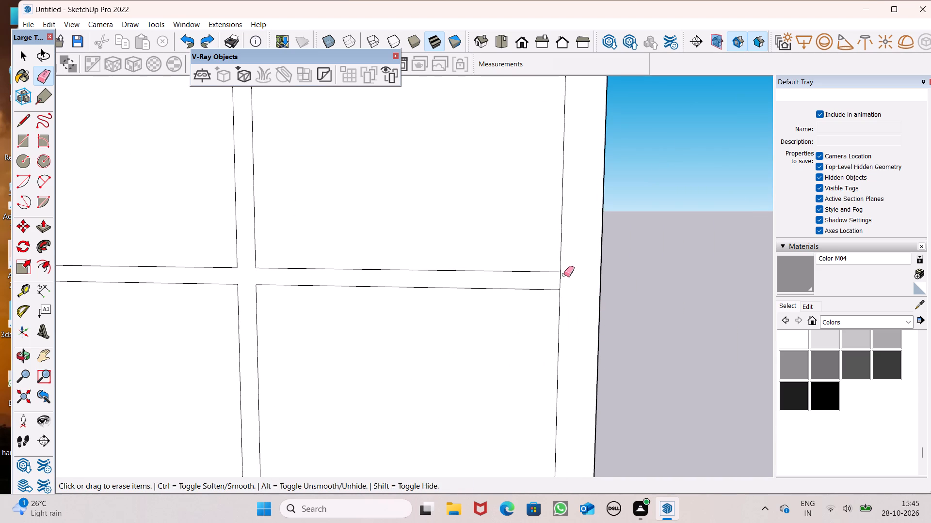
pyautogui.moveTo(564, 274); pyautogui.dragTo(561, 281)
pyautogui.scroll(-5, 555, 233)
pyautogui.scroll(-4, 501, 219)
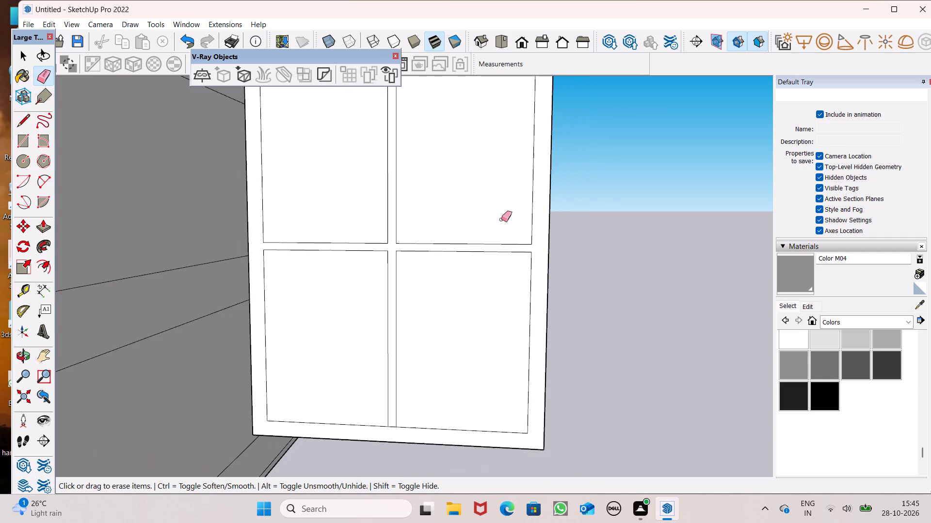
pyautogui.scroll(-1, 501, 219)
pyautogui.scroll(2, 393, 424)
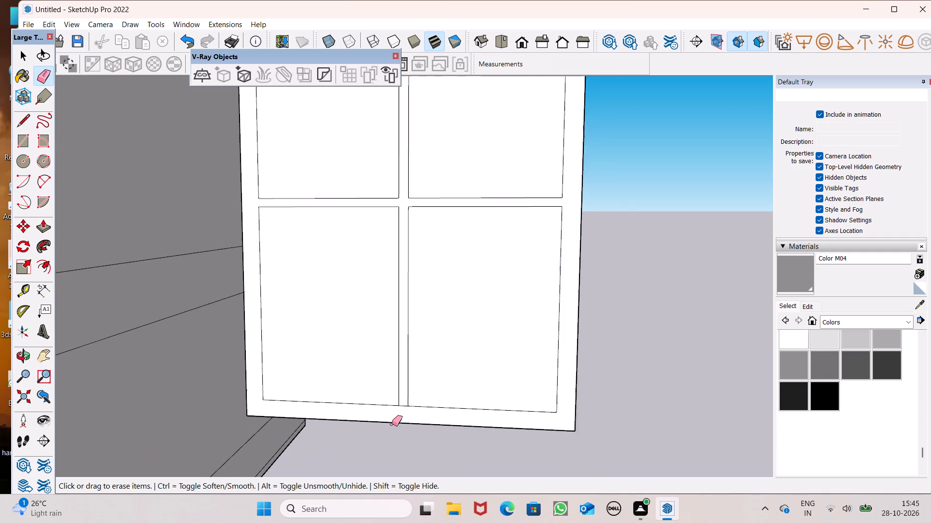
pyautogui.scroll(3, 392, 424)
pyautogui.click(406, 398)
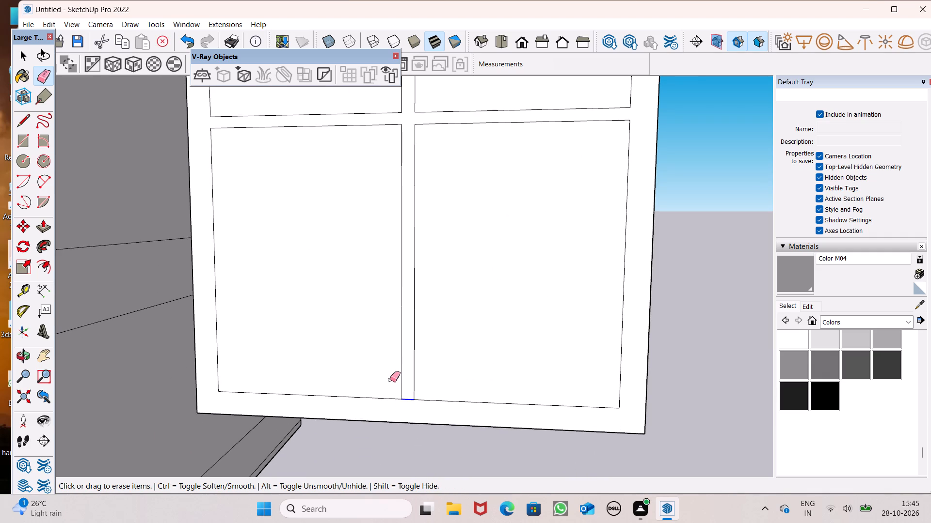
pyautogui.press('space')
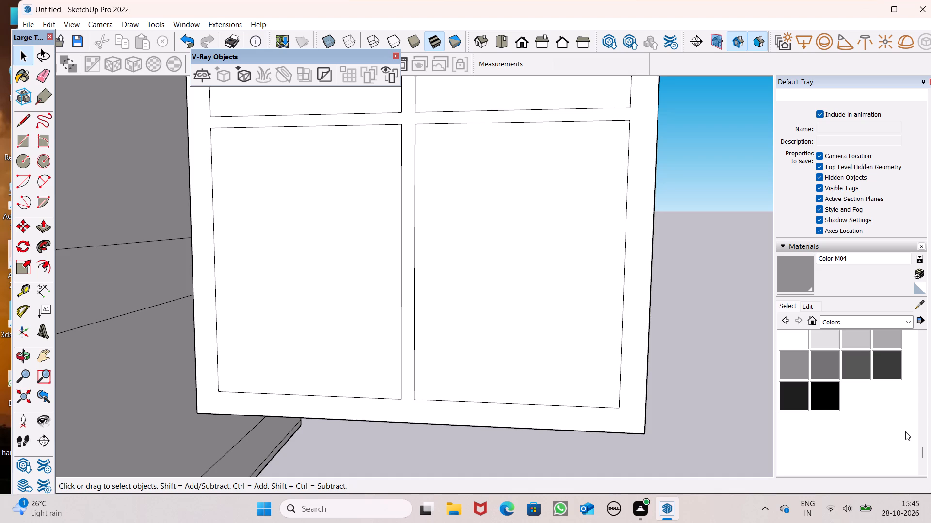
# Paint the front face of the window frame and its dividing bars with the dark brown Color B08.
pyautogui.scroll(5, 858, 402)
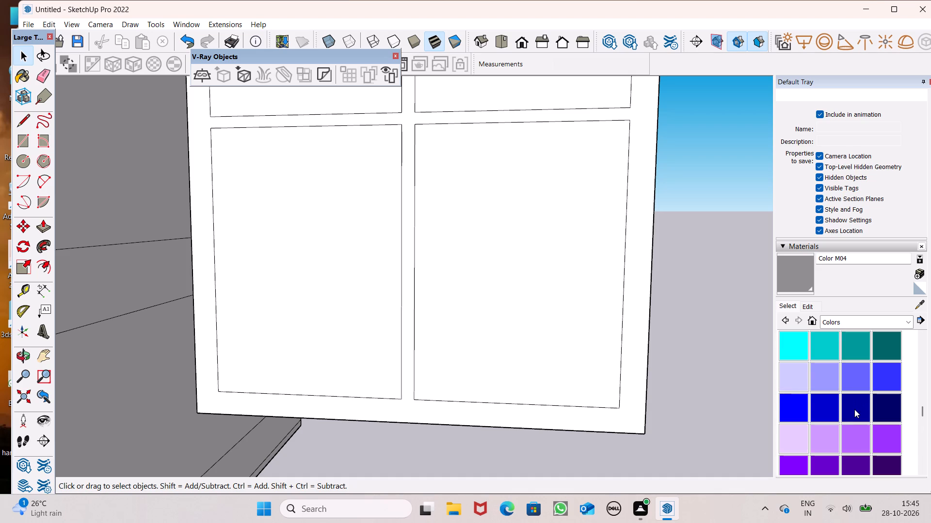
pyautogui.scroll(-3, 854, 410)
pyautogui.scroll(9, 854, 410)
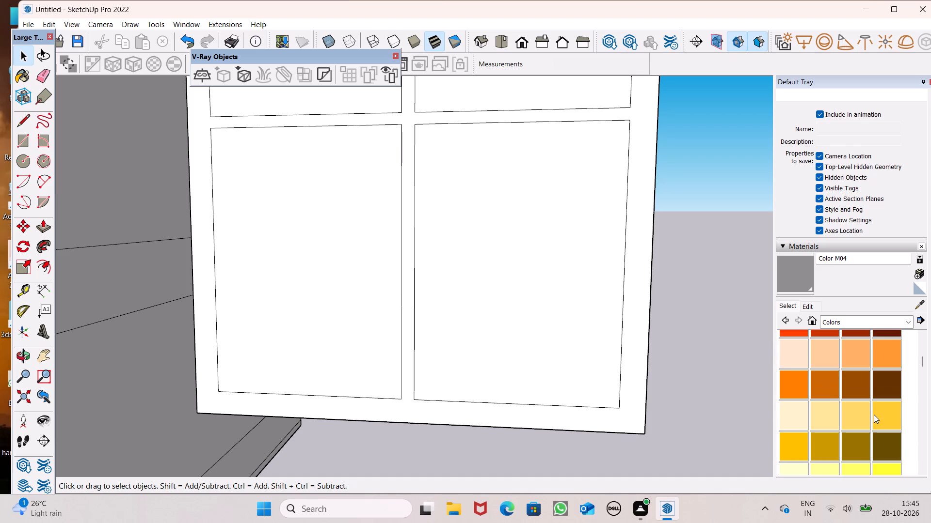
pyautogui.scroll(2, 874, 415)
pyautogui.click(889, 432)
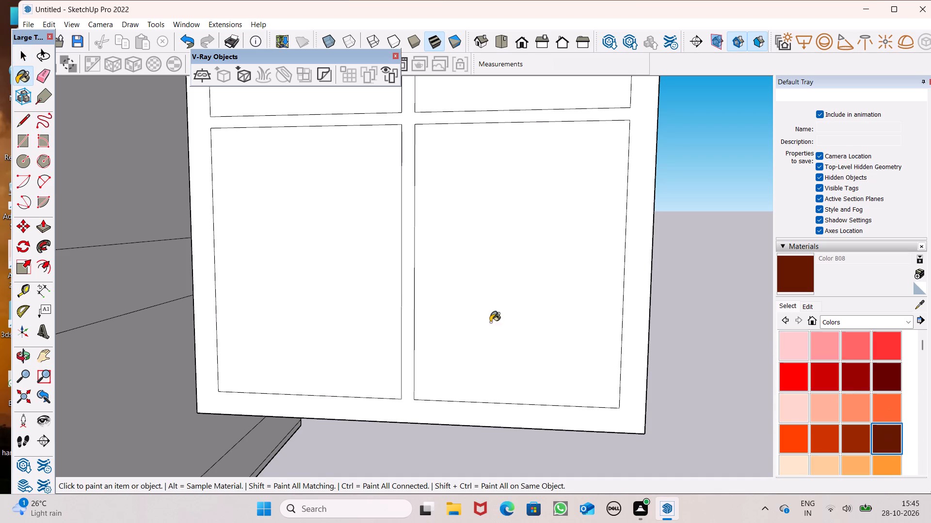
pyautogui.scroll(4, 453, 351)
pyautogui.click(400, 440)
pyautogui.scroll(-14, 358, 341)
pyautogui.press('space')
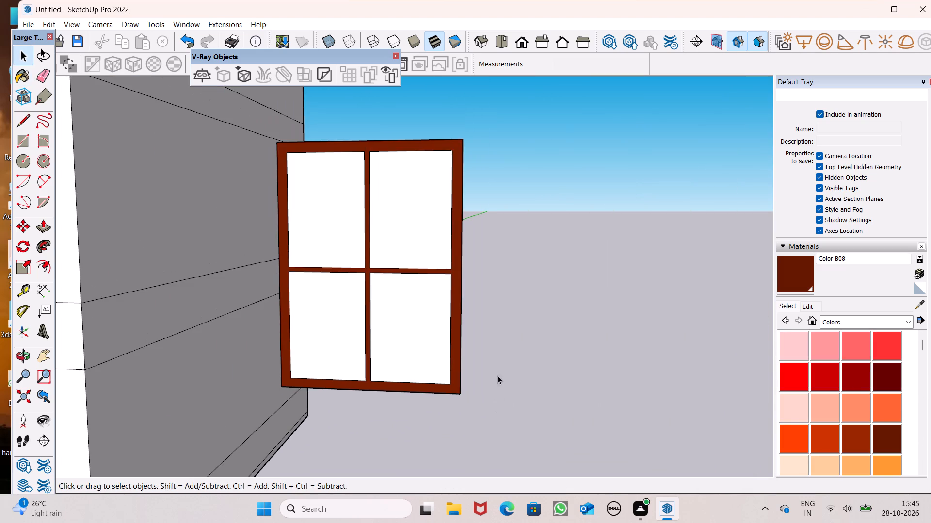
# Paint the back face of the window frame and its dividing bars with the dark brown Color B08.
pyautogui.scroll(-3, 502, 358)
pyautogui.moveTo(502, 361); pyautogui.dragTo(29, 412, button='middle')
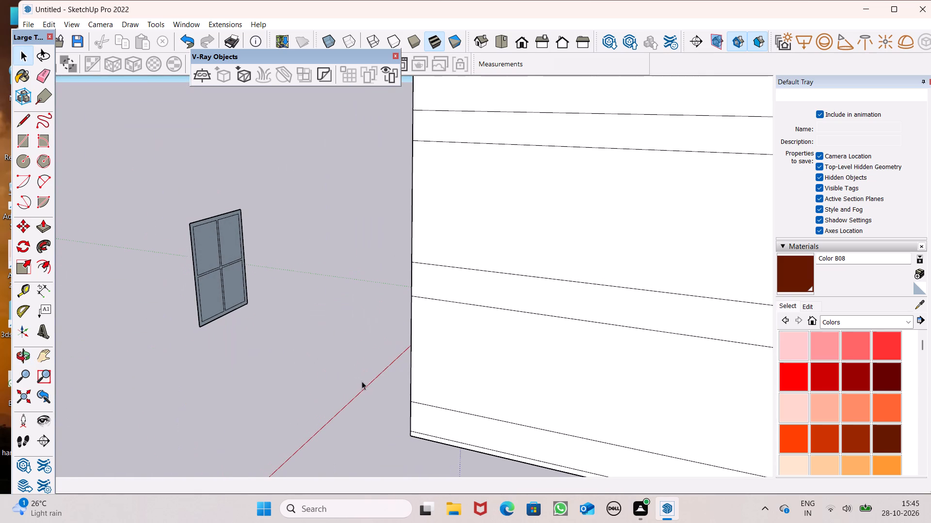
pyautogui.click(802, 277)
pyautogui.scroll(6, 205, 212)
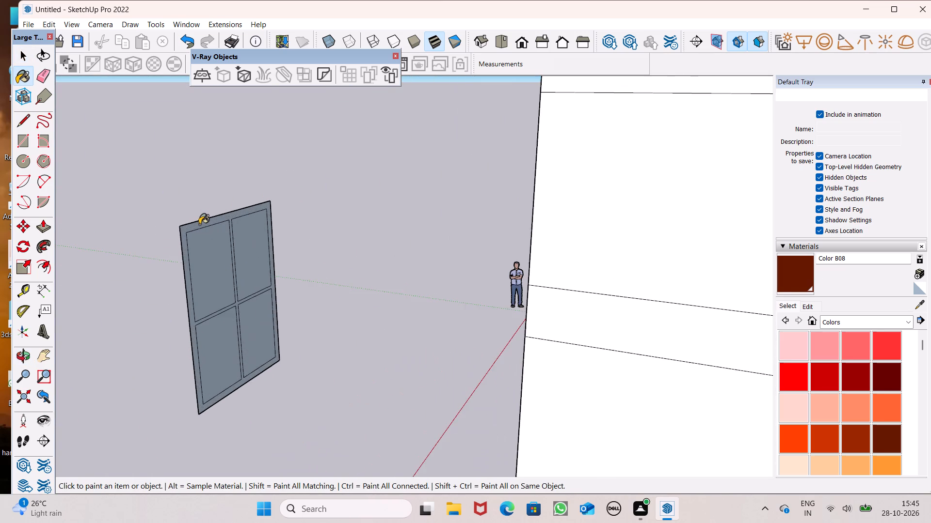
pyautogui.scroll(4, 195, 226)
pyautogui.click(185, 233)
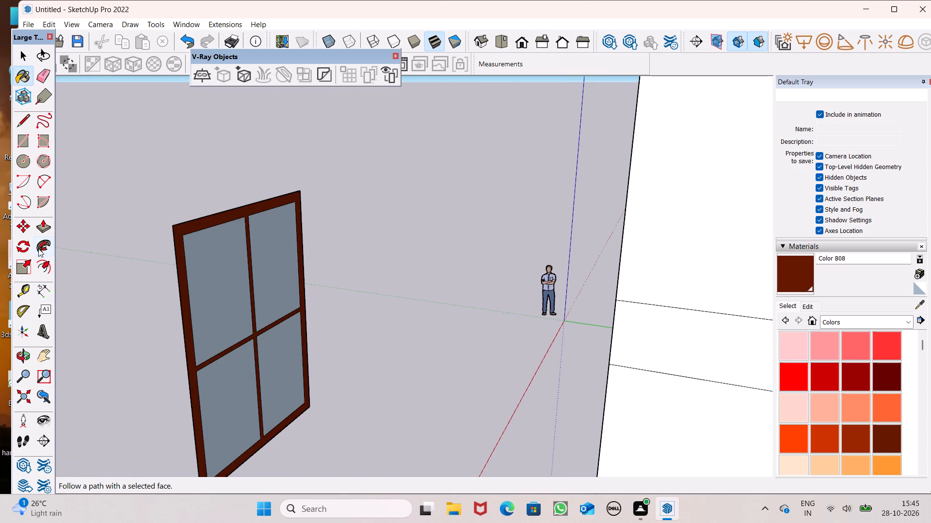
# Push/Pull the back face of the window frame and dividing bars outward by about 2 3/8".
pyautogui.click(40, 239)
pyautogui.click(46, 225)
pyautogui.scroll(-3, 127, 201)
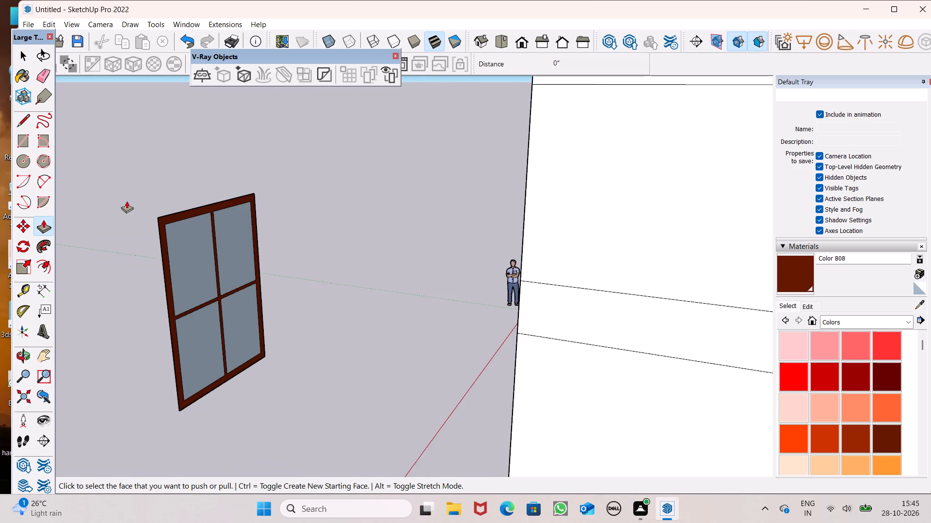
pyautogui.scroll(-1, 127, 200)
pyautogui.scroll(7, 152, 312)
pyautogui.scroll(7, 173, 389)
pyautogui.scroll(-5, 168, 367)
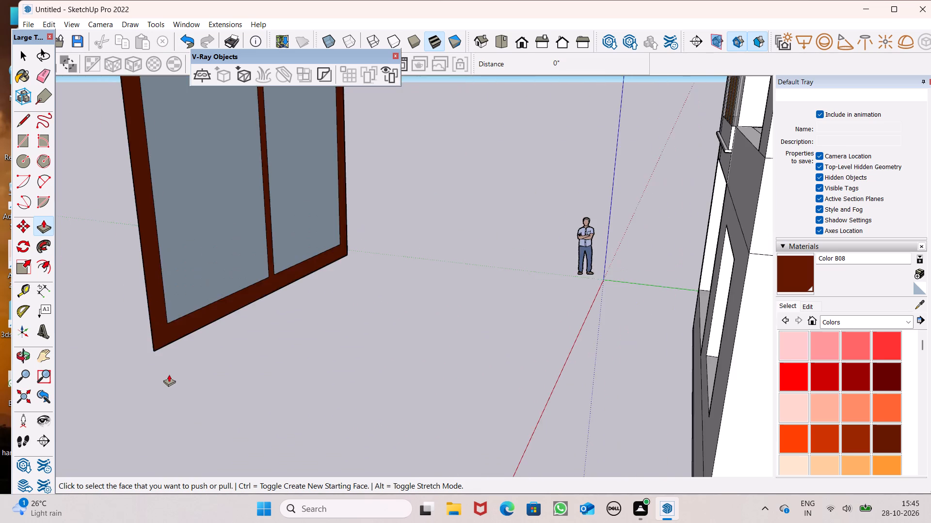
pyautogui.scroll(5, 158, 362)
pyautogui.scroll(-5, 163, 354)
pyautogui.scroll(5, 159, 319)
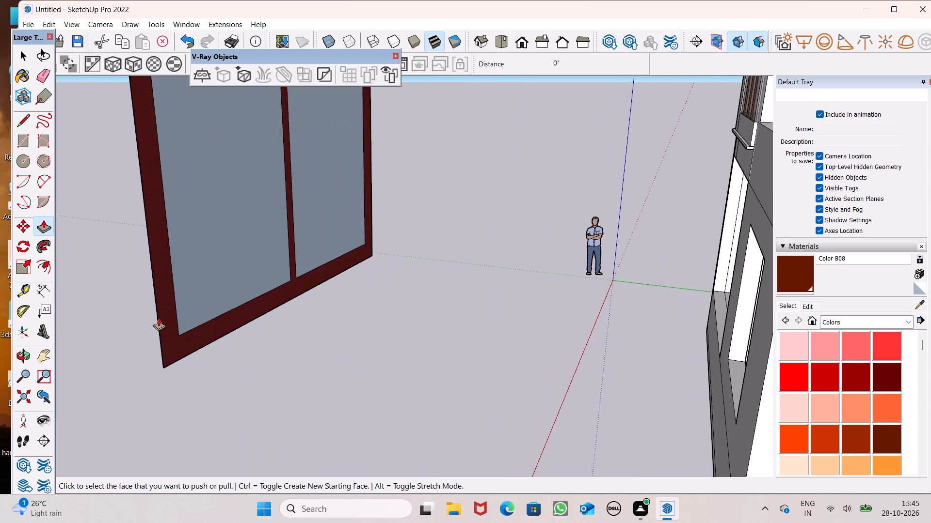
pyautogui.scroll(5, 159, 319)
pyautogui.moveTo(185, 351); pyautogui.dragTo(193, 355)
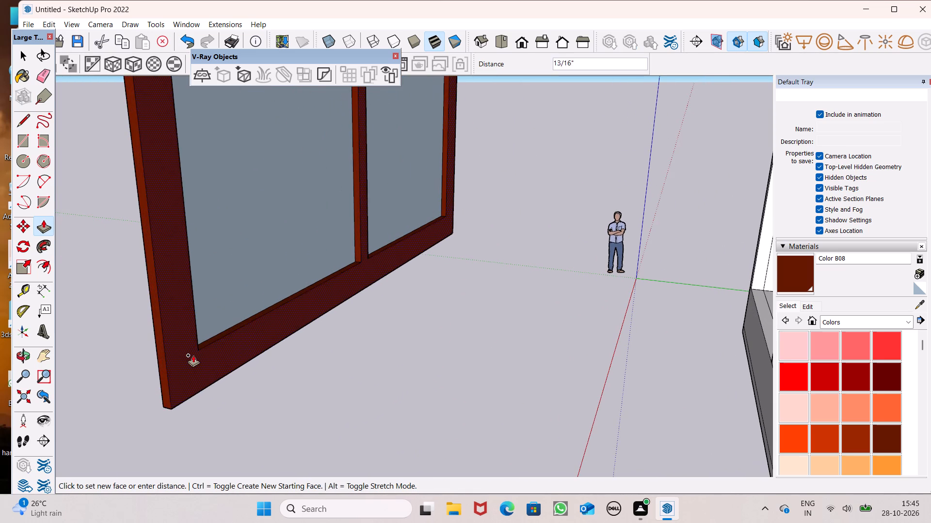
pyautogui.moveTo(193, 355); pyautogui.dragTo(210, 357)
# Push/Pull the front face of the window frame and dividing bars outward by about 2 3/16".
pyautogui.scroll(-5, 263, 349)
pyautogui.moveTo(262, 365); pyautogui.dragTo(608, 414, button='middle')
pyautogui.scroll(-6, 227, 359)
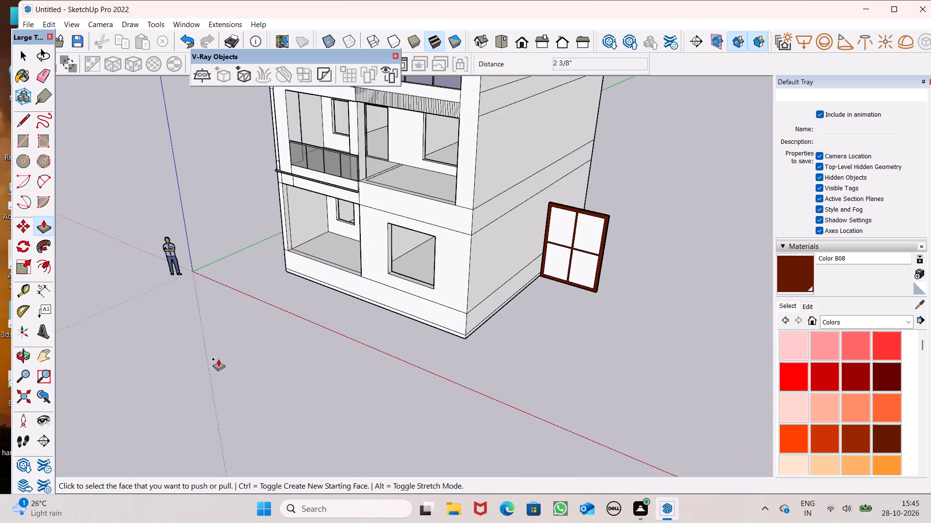
pyautogui.scroll(-1, 217, 360)
pyautogui.scroll(7, 545, 277)
pyautogui.scroll(10, 561, 324)
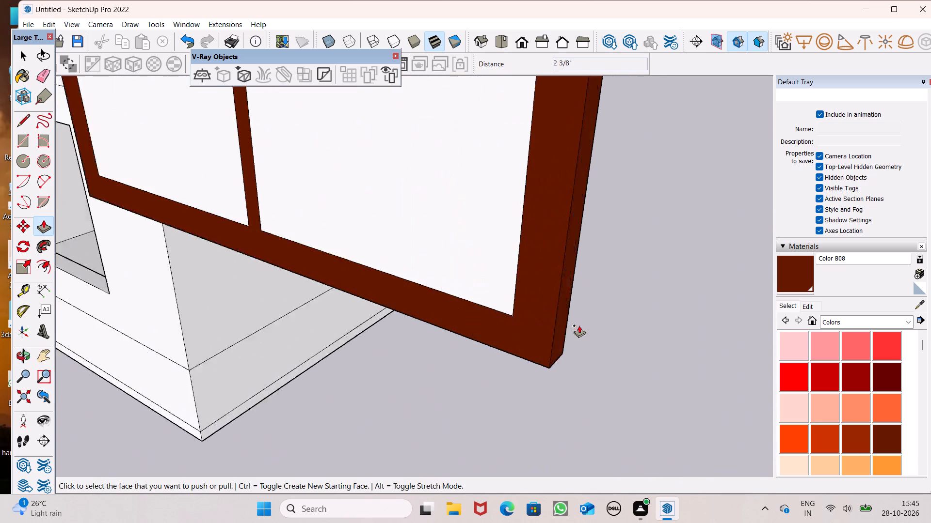
pyautogui.scroll(2, 579, 325)
pyautogui.scroll(-5, 548, 343)
pyautogui.scroll(6, 519, 337)
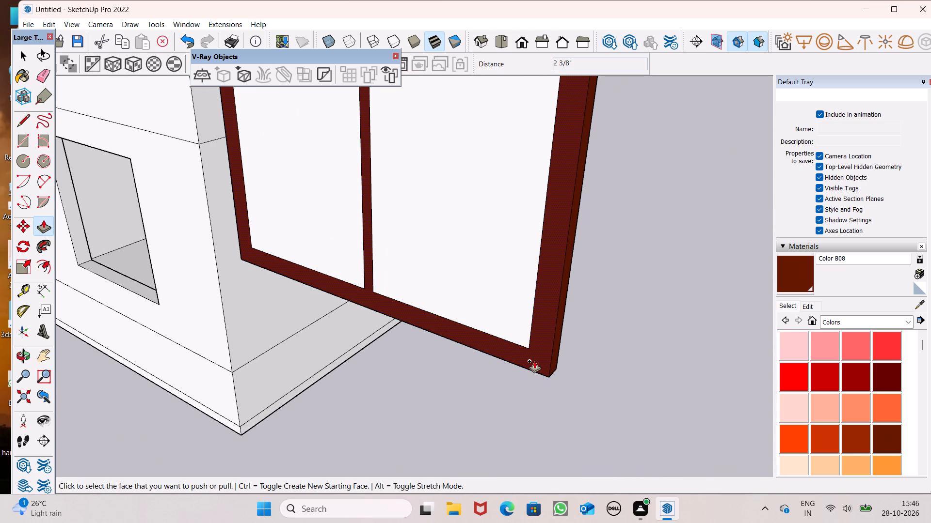
pyautogui.scroll(-1, 534, 361)
pyautogui.scroll(3, 537, 362)
pyautogui.moveTo(538, 362); pyautogui.dragTo(539, 371)
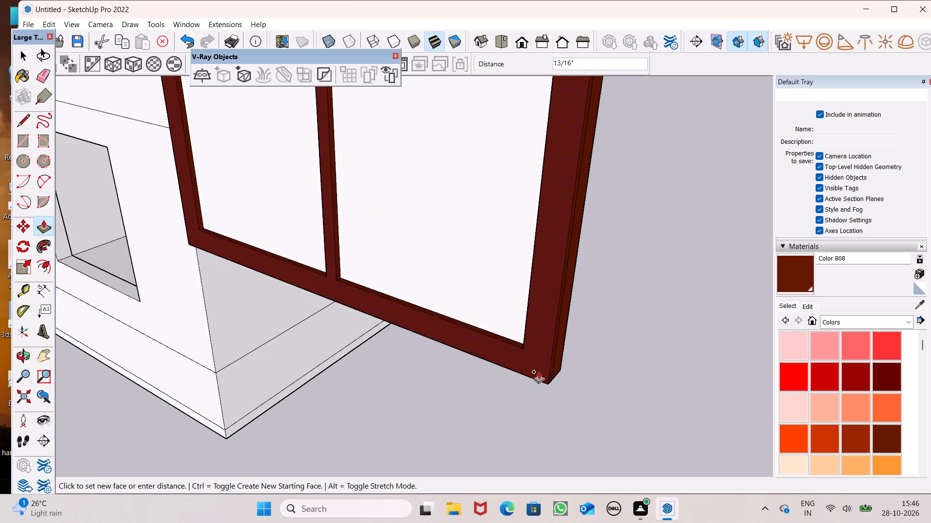
pyautogui.moveTo(539, 371); pyautogui.dragTo(537, 379)
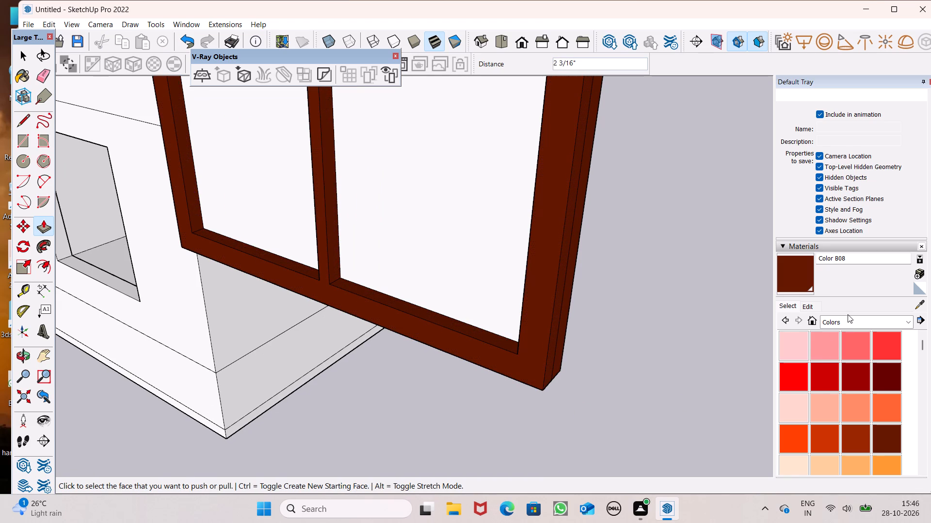
# Paint all four window panes with Translucent Glass Gray from the Glass and Mirrors materials.
pyautogui.click(844, 322)
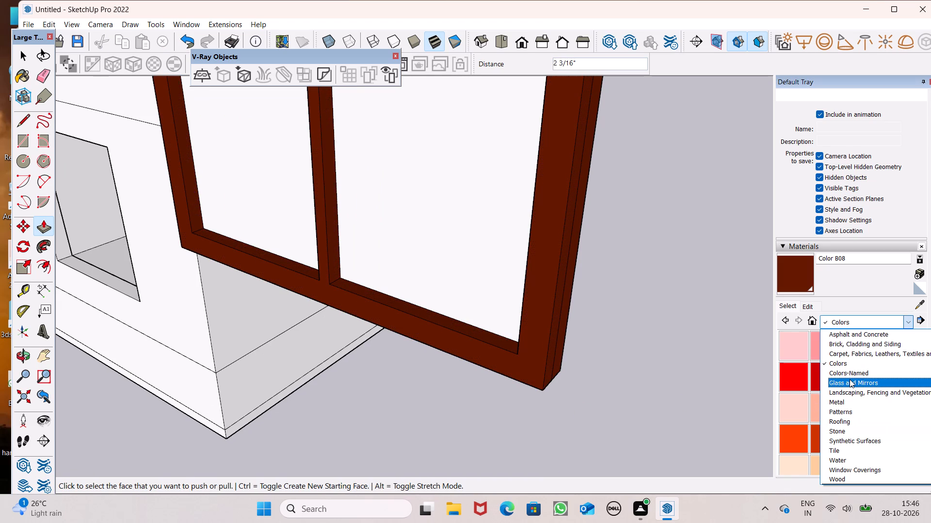
pyautogui.click(850, 379)
pyautogui.click(888, 379)
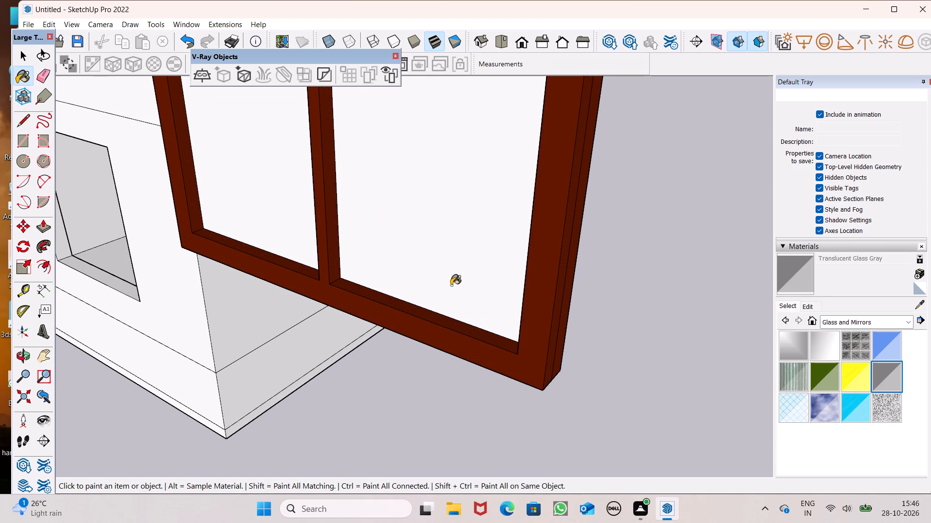
pyautogui.click(447, 276)
pyautogui.click(275, 203)
pyautogui.scroll(-7, 380, 305)
pyautogui.moveTo(679, 348); pyautogui.dragTo(686, 336, button='middle')
pyautogui.scroll(1, 686, 336)
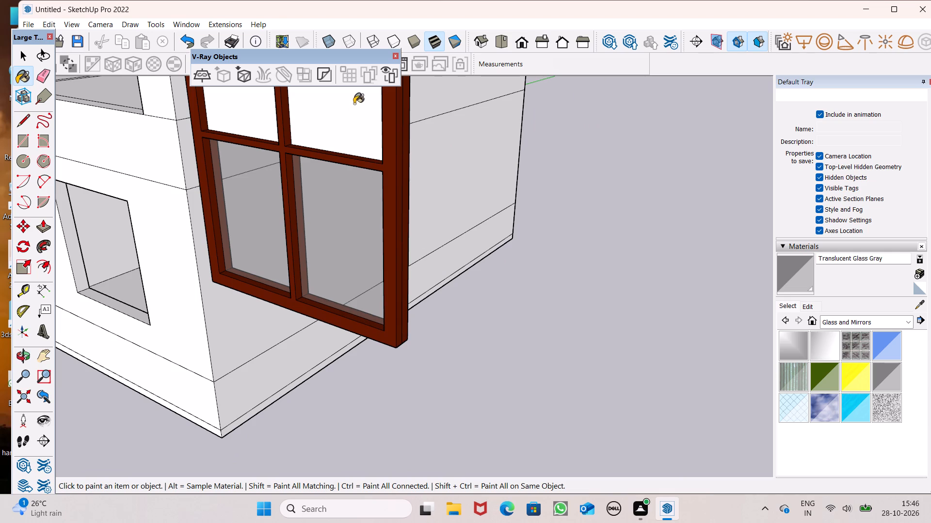
pyautogui.click(354, 104)
pyautogui.click(266, 115)
pyautogui.scroll(-5, 321, 245)
pyautogui.press('space')
# Select the entire window with its frame, bars and panes and make it a group.
pyautogui.scroll(-4, 318, 236)
pyautogui.moveTo(310, 261); pyautogui.dragTo(310, 261, button='middle')
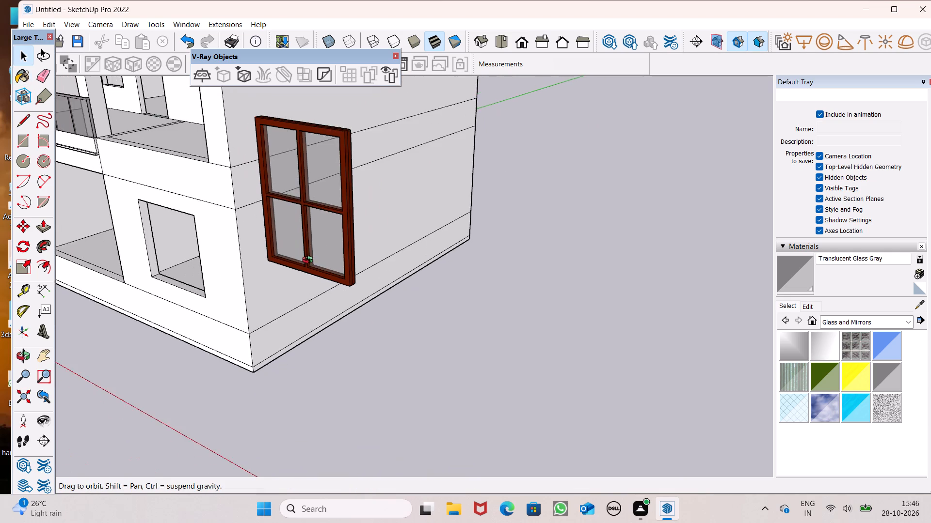
pyautogui.moveTo(310, 261); pyautogui.dragTo(464, 223, button='middle')
pyautogui.scroll(1, 463, 223)
pyautogui.tripleClick(482, 210)
pyautogui.click(482, 209)
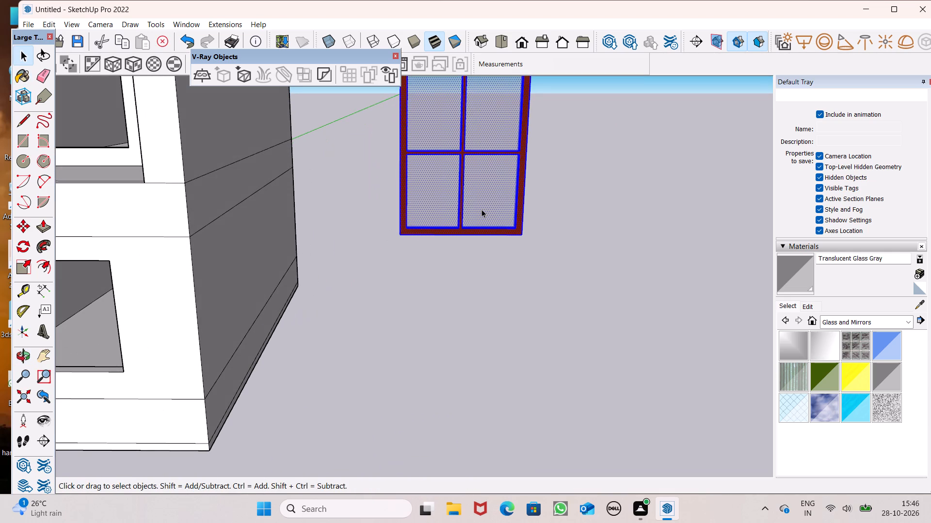
pyautogui.rightClick(482, 208)
pyautogui.click(526, 312)
# Move the window group by its outer bottom corner to the matching bottom corner of the large upper-floor window opening.
pyautogui.scroll(-7, 559, 375)
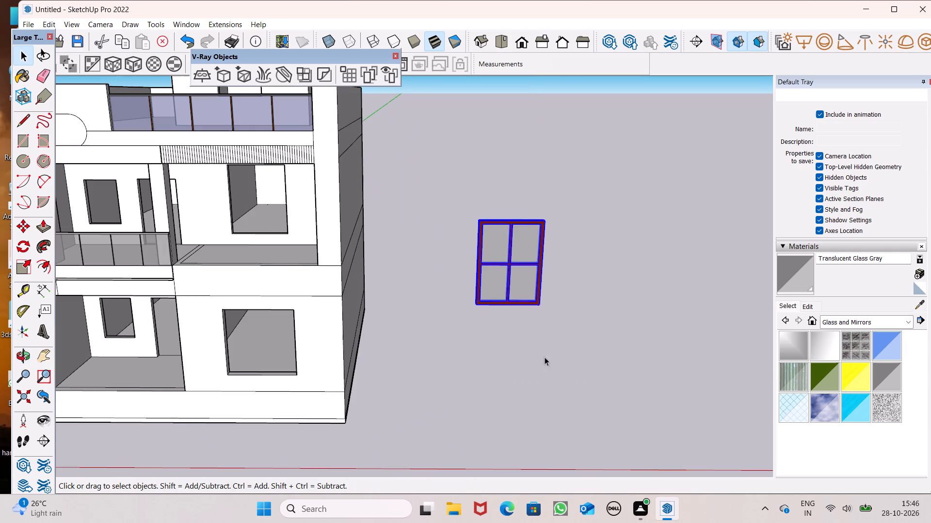
pyautogui.scroll(-1, 540, 352)
pyautogui.moveTo(544, 296); pyautogui.dragTo(531, 266, button='middle')
pyautogui.press('m')
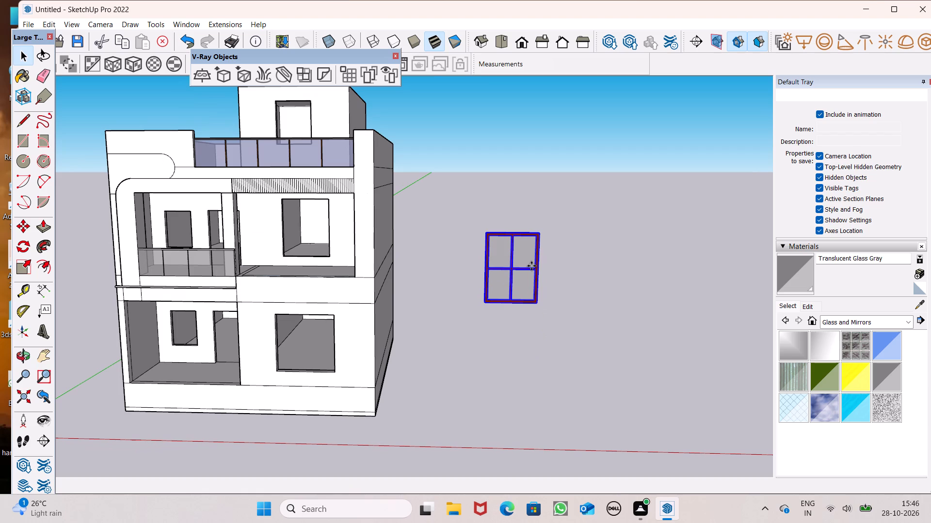
pyautogui.press('Return')
pyautogui.moveTo(538, 305); pyautogui.dragTo(412, 361)
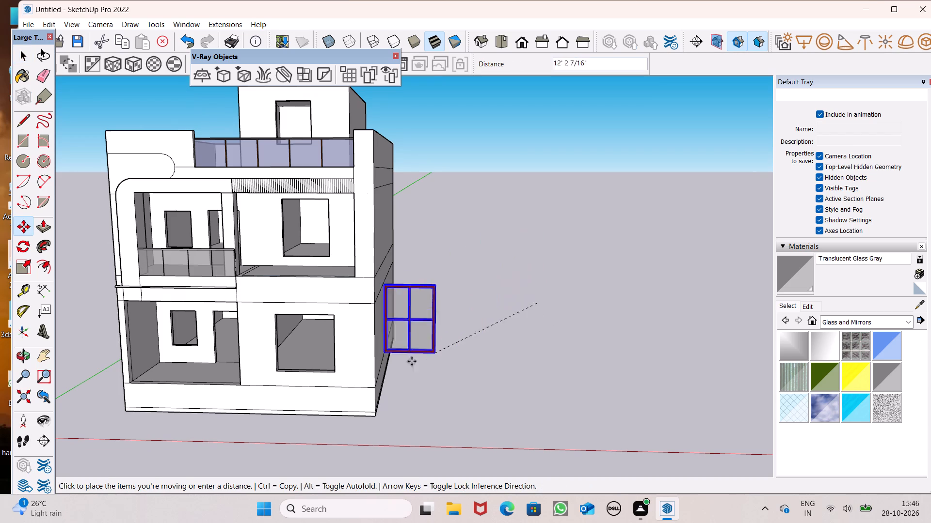
pyautogui.moveTo(412, 361); pyautogui.dragTo(292, 245)
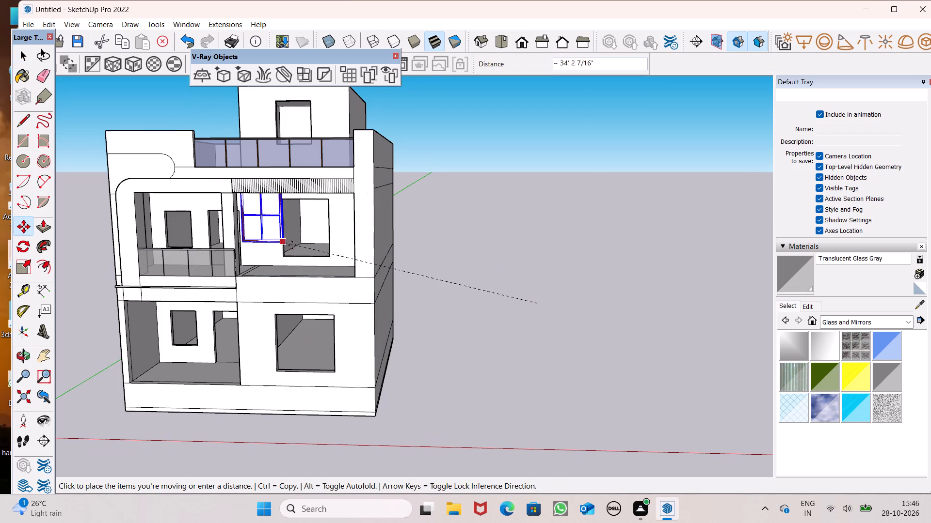
pyautogui.moveTo(292, 245); pyautogui.dragTo(328, 257)
# Scale the window group's width by about 1.15 so it reaches the far side edge of the upper-floor opening.
pyautogui.scroll(6, 262, 227)
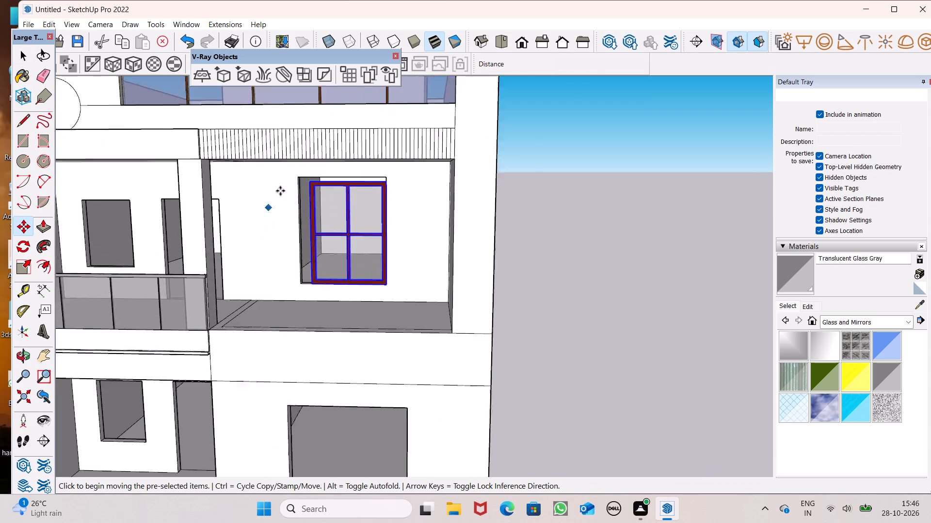
pyautogui.scroll(1, 280, 191)
pyautogui.scroll(6, 318, 175)
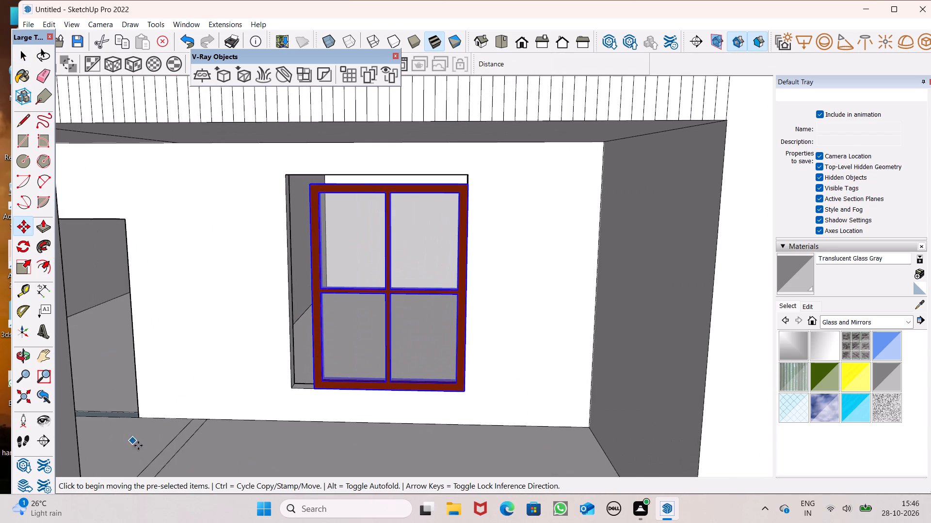
pyautogui.moveTo(219, 455); pyautogui.dragTo(356, 435, button='middle')
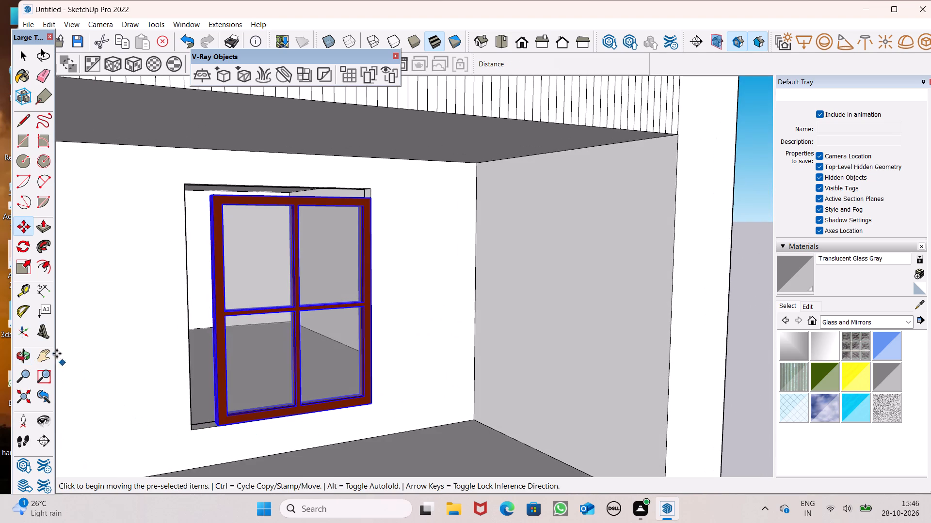
pyautogui.click(25, 267)
pyautogui.scroll(1, 62, 311)
pyautogui.scroll(4, 144, 324)
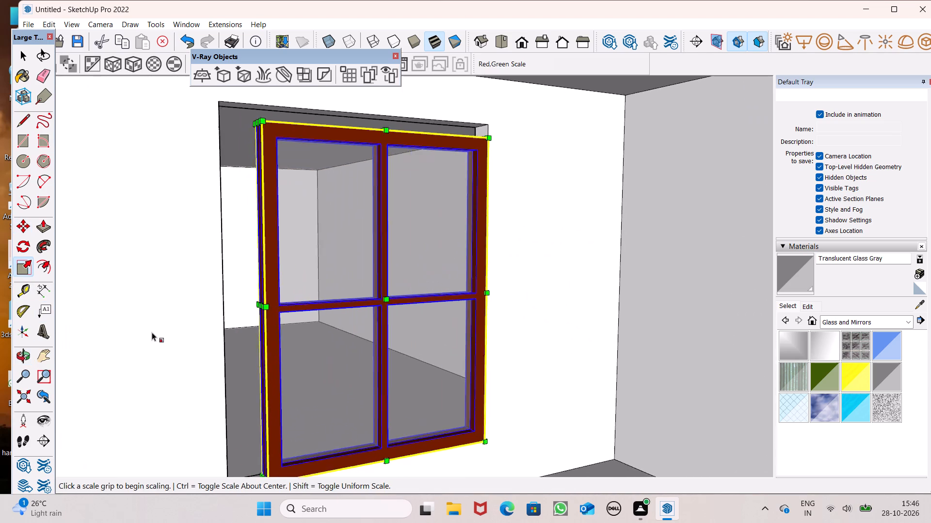
pyautogui.scroll(2, 152, 332)
pyautogui.scroll(6, 281, 282)
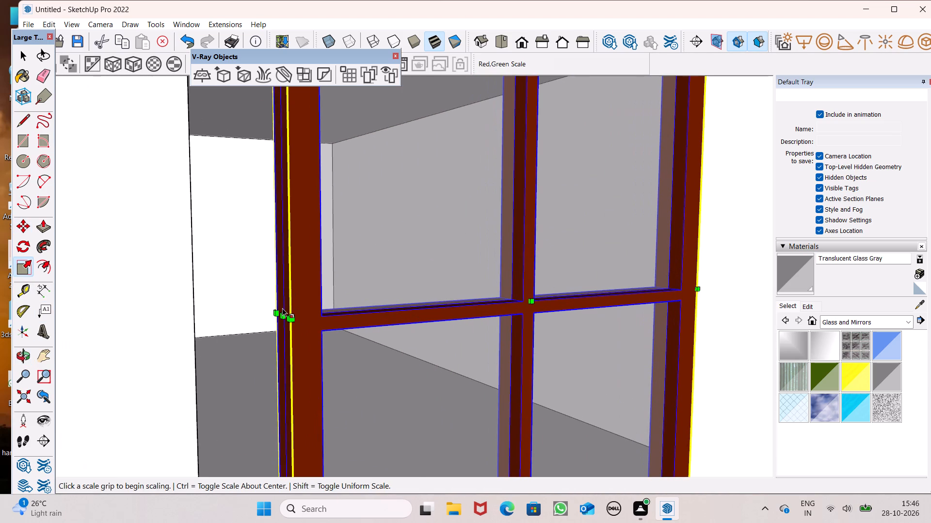
pyautogui.moveTo(282, 315); pyautogui.dragTo(196, 330)
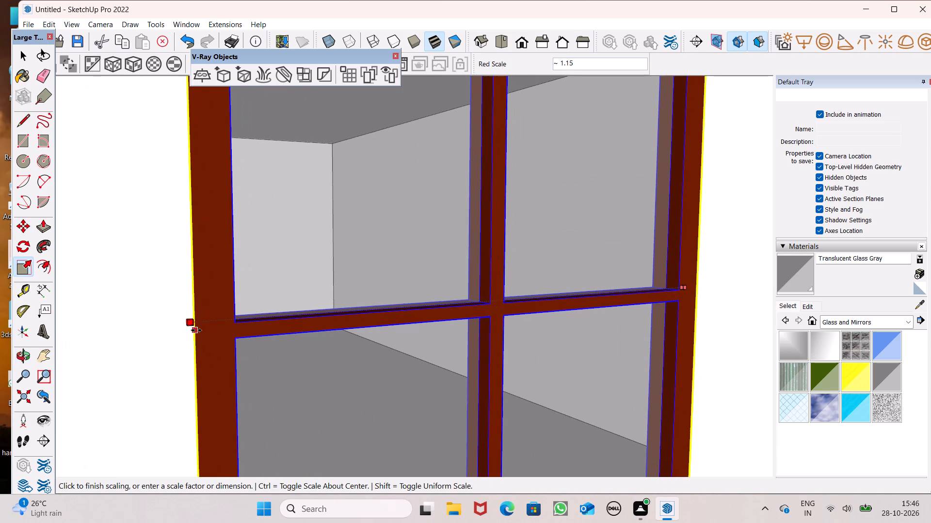
pyautogui.moveTo(196, 330); pyautogui.dragTo(194, 331)
# Scale the window group's height upward to the top edge of the upper-floor opening.
pyautogui.scroll(-8, 182, 323)
pyautogui.scroll(-3, 195, 406)
pyautogui.scroll(2, 256, 244)
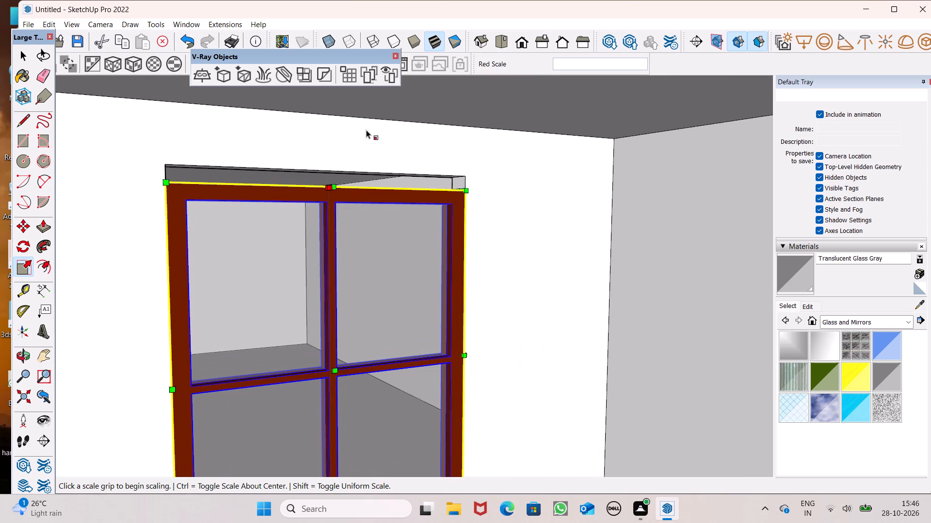
pyautogui.scroll(13, 366, 130)
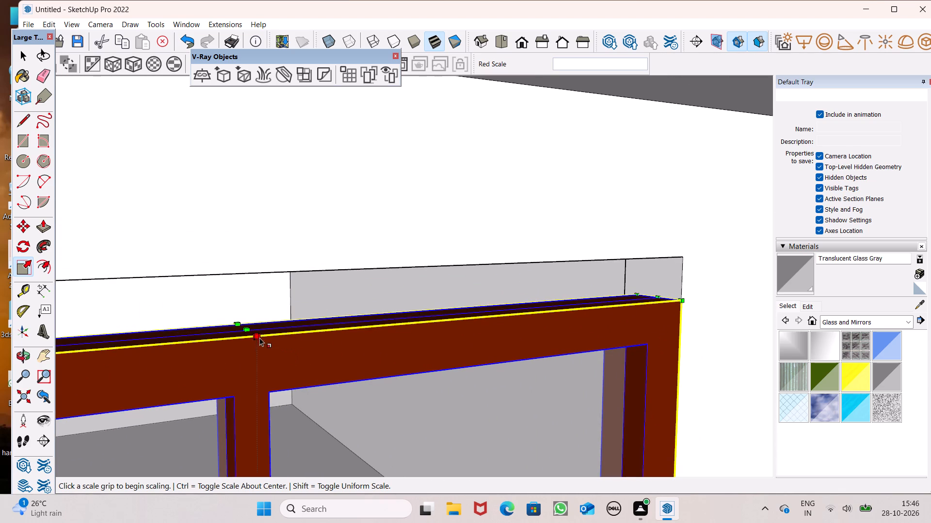
pyautogui.moveTo(250, 330); pyautogui.dragTo(238, 274)
pyautogui.scroll(-8, 193, 231)
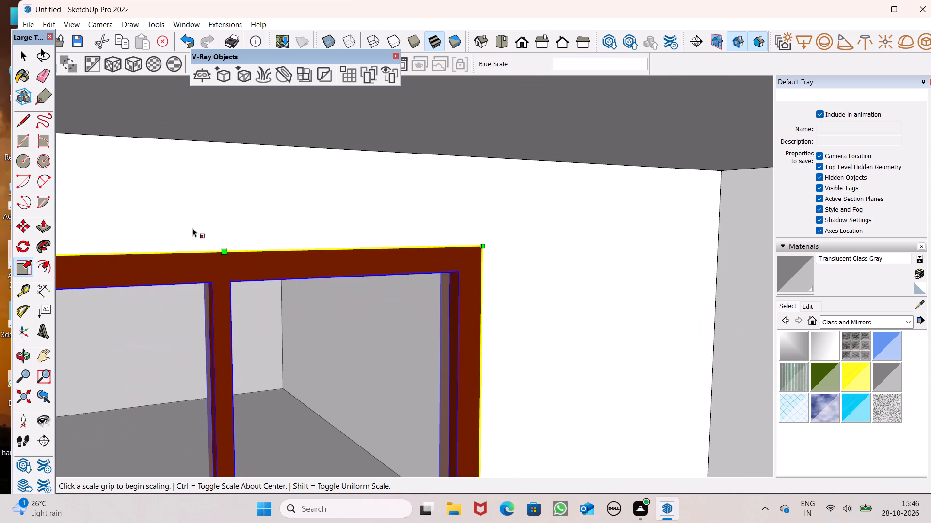
pyautogui.scroll(-7, 191, 225)
pyautogui.scroll(-8, 422, 201)
pyautogui.scroll(-12, 382, 206)
pyautogui.moveTo(321, 308); pyautogui.dragTo(201, 340, button='middle')
pyautogui.scroll(1, 201, 340)
pyautogui.scroll(-5, 313, 326)
pyautogui.press('space')
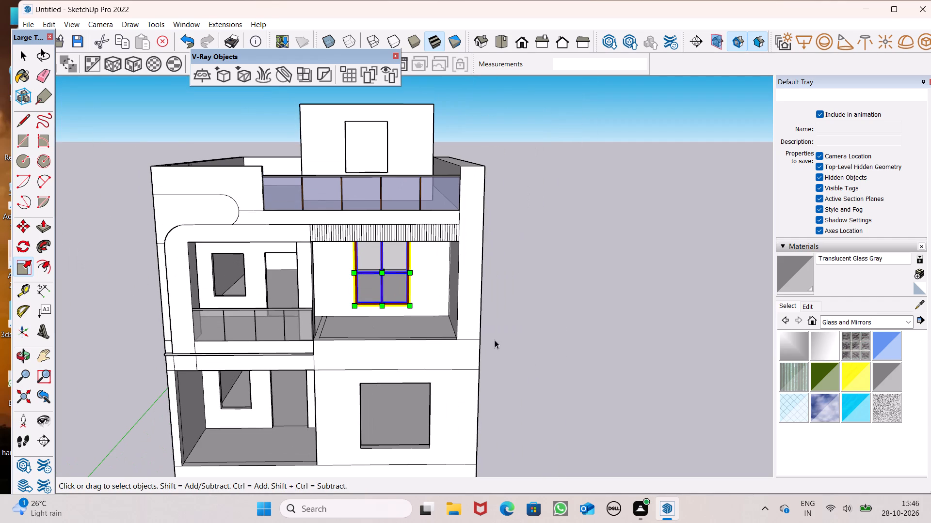
# Copy the upper-floor window group about 15' 2" down by its bottom corner to the matching corner of the large ground-floor opening.
pyautogui.scroll(-3, 266, 308)
pyautogui.moveTo(319, 362); pyautogui.dragTo(301, 320, button='middle')
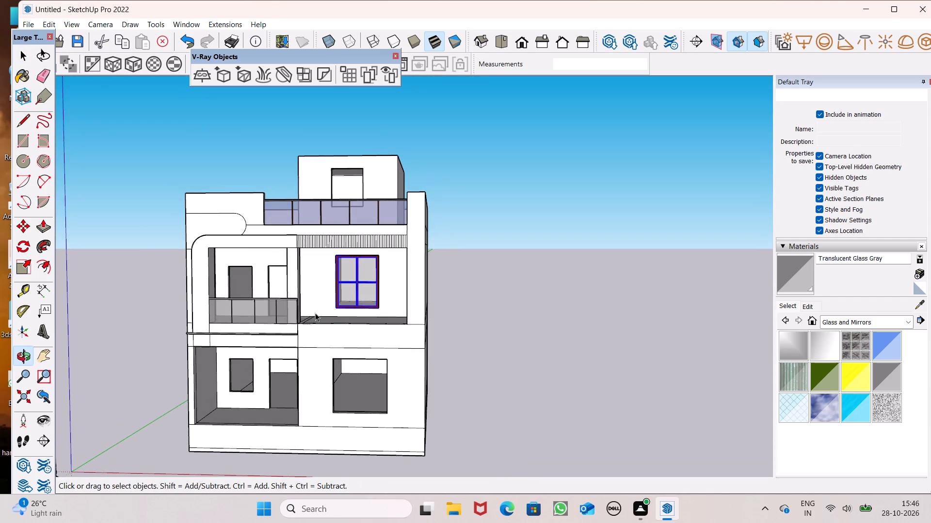
pyautogui.scroll(3, 357, 292)
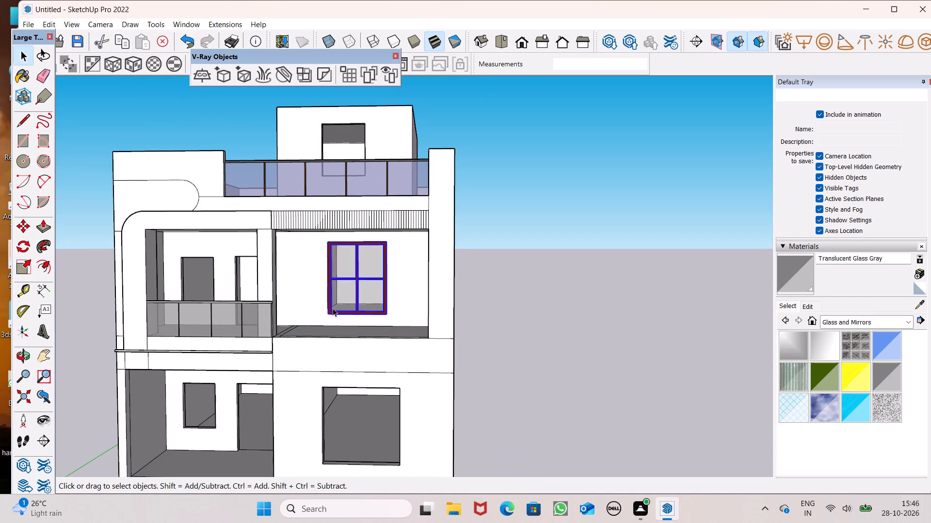
pyautogui.press('m')
pyautogui.press('Return')
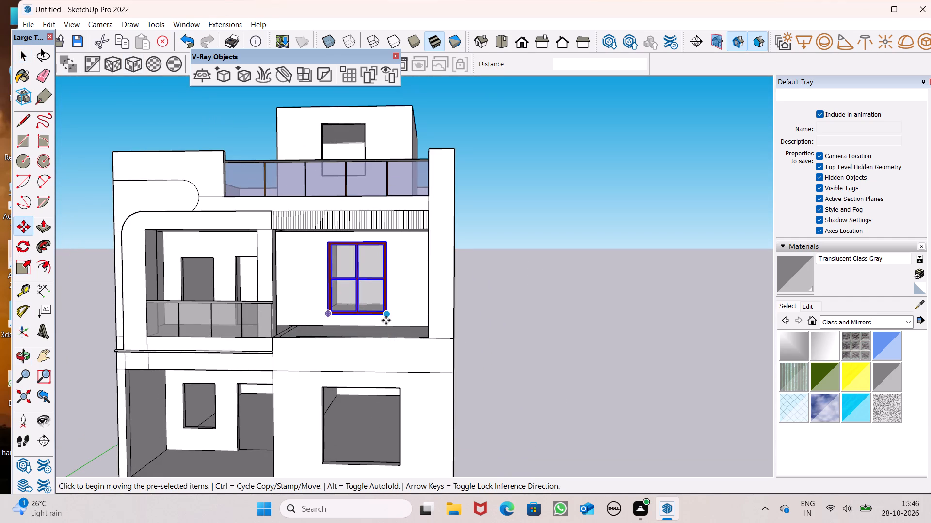
pyautogui.moveTo(386, 313); pyautogui.dragTo(397, 464)
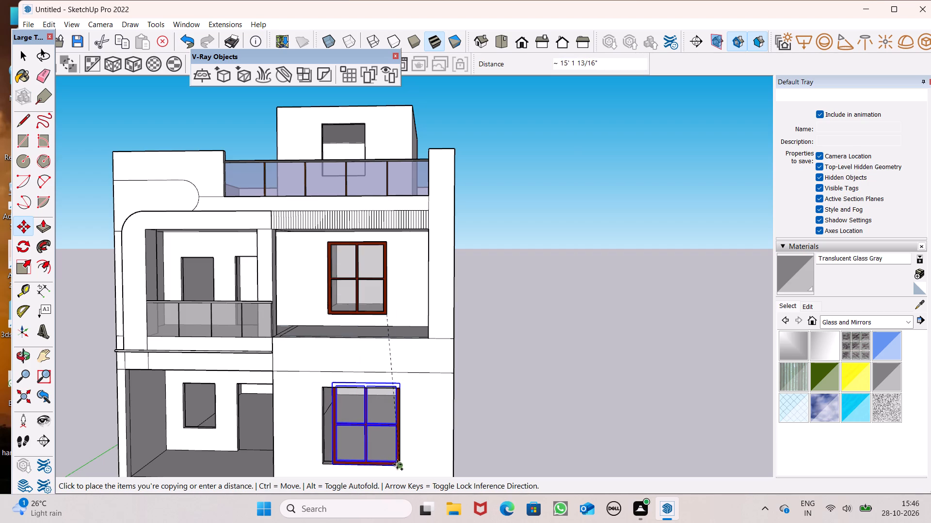
pyautogui.moveTo(397, 464); pyautogui.dragTo(398, 465)
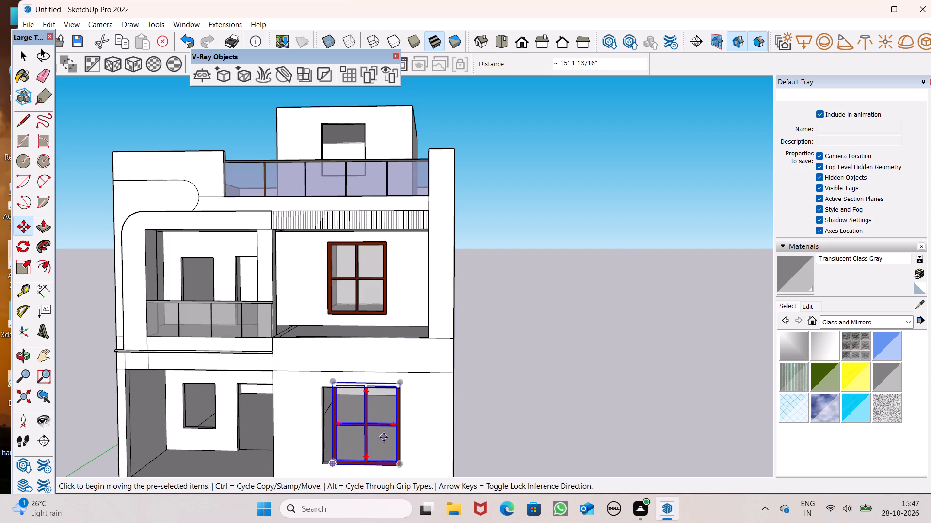
# Uniformly scale the ground-floor window copy by about 0.93 from its top corner to meet the opening's top edge.
pyautogui.scroll(-1, 402, 416)
pyautogui.moveTo(393, 462); pyautogui.dragTo(444, 410, button='middle')
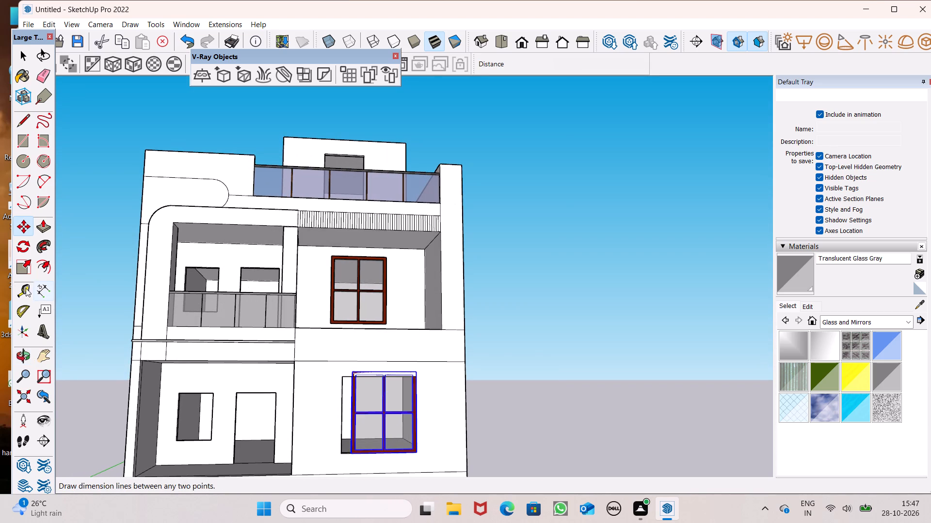
pyautogui.click(27, 272)
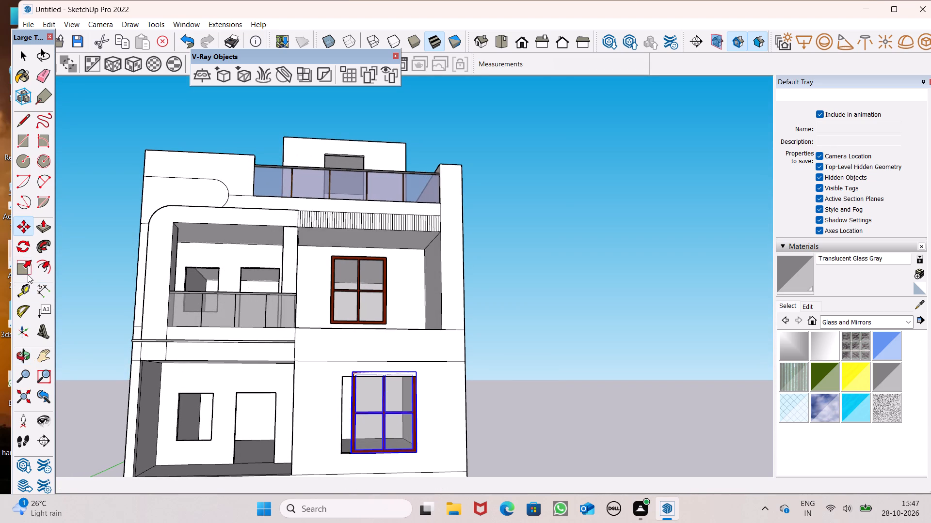
pyautogui.scroll(5, 381, 382)
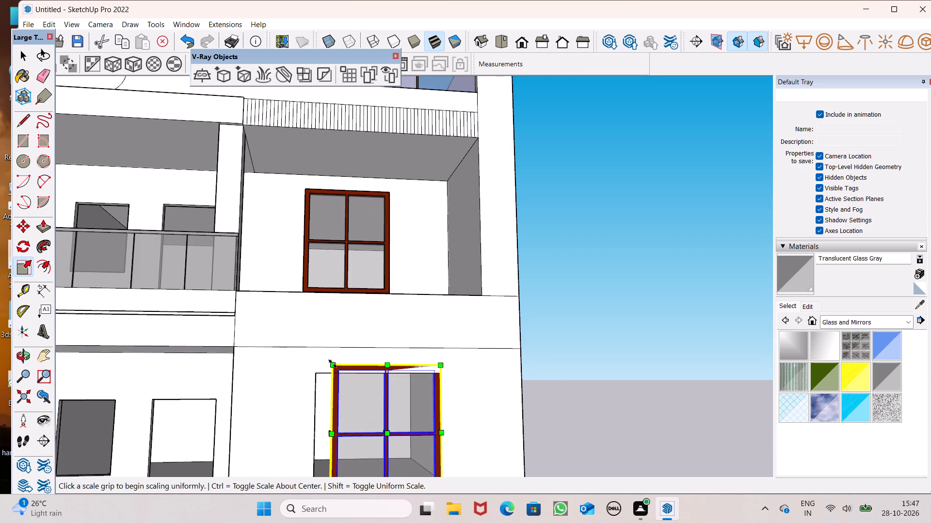
pyautogui.moveTo(335, 366); pyautogui.dragTo(341, 375)
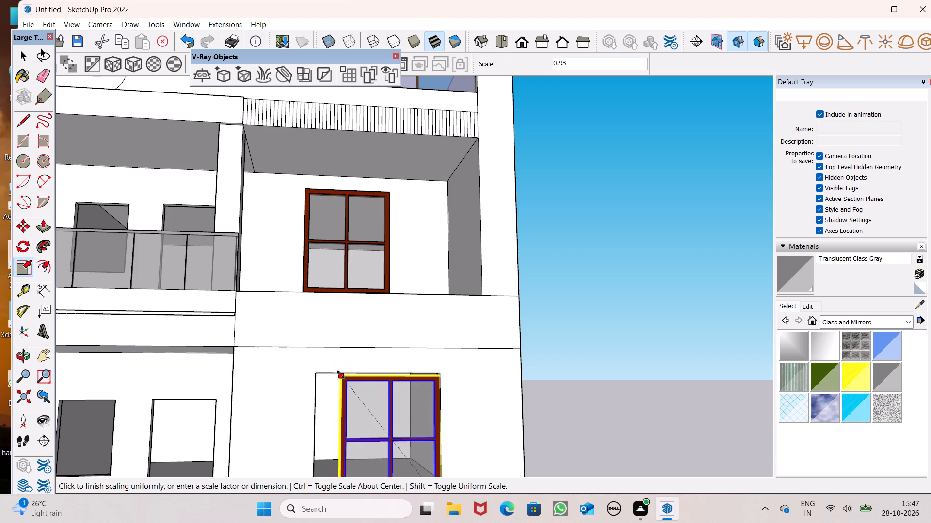
pyautogui.moveTo(341, 375); pyautogui.dragTo(338, 375)
pyautogui.scroll(-3, 369, 313)
pyautogui.moveTo(383, 349); pyautogui.dragTo(444, 478, button='middle')
pyautogui.scroll(1, 444, 478)
pyautogui.press('space')
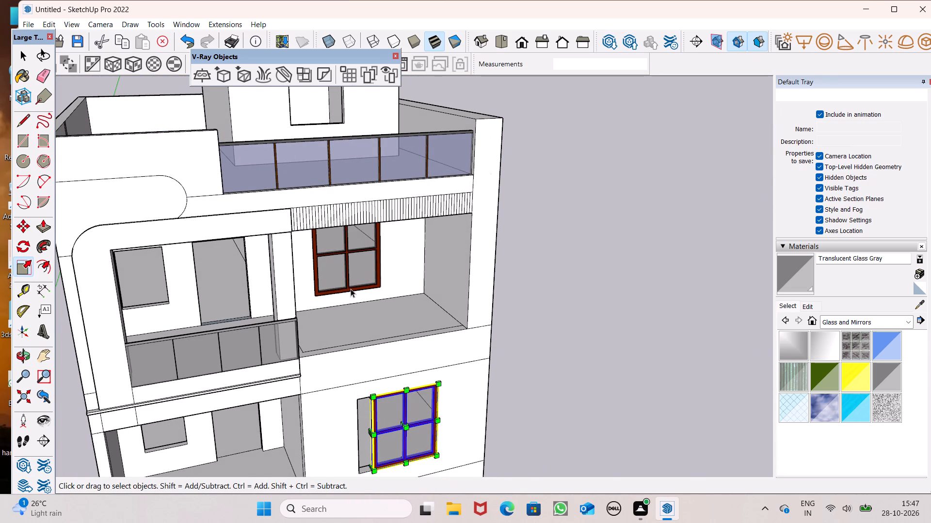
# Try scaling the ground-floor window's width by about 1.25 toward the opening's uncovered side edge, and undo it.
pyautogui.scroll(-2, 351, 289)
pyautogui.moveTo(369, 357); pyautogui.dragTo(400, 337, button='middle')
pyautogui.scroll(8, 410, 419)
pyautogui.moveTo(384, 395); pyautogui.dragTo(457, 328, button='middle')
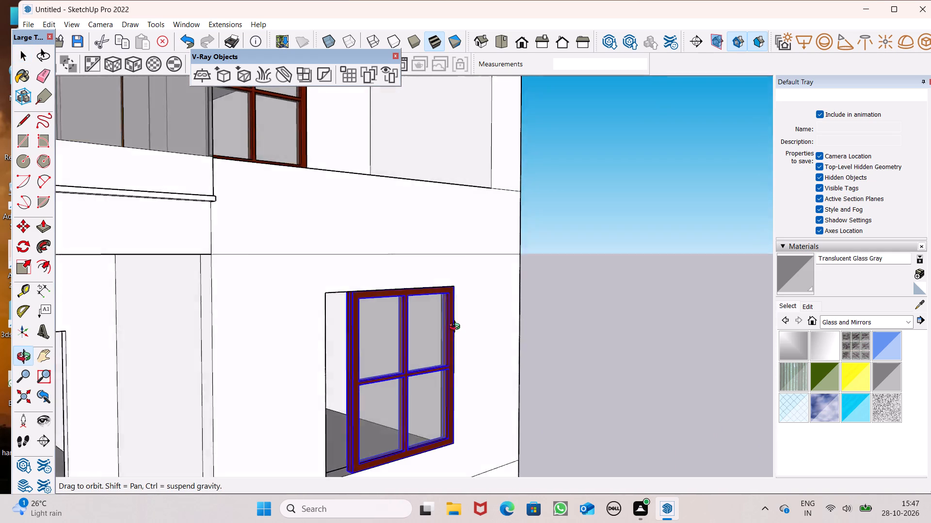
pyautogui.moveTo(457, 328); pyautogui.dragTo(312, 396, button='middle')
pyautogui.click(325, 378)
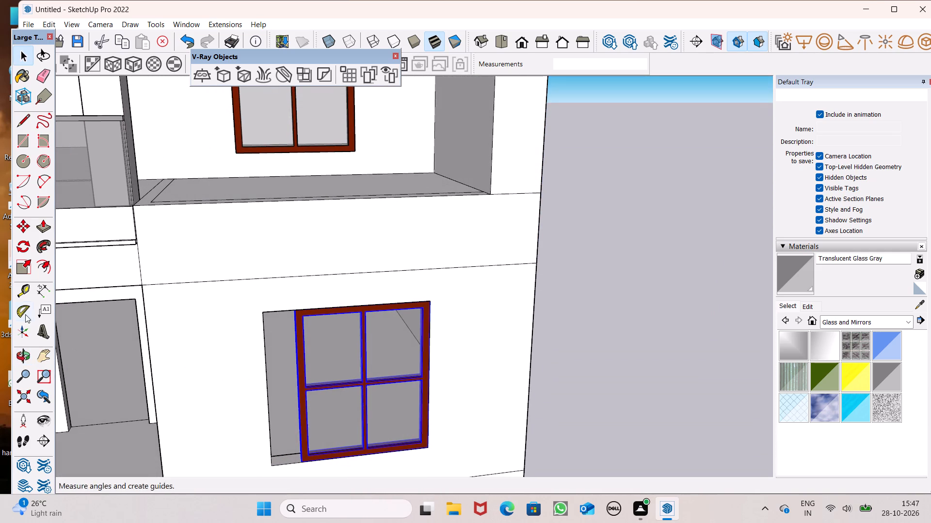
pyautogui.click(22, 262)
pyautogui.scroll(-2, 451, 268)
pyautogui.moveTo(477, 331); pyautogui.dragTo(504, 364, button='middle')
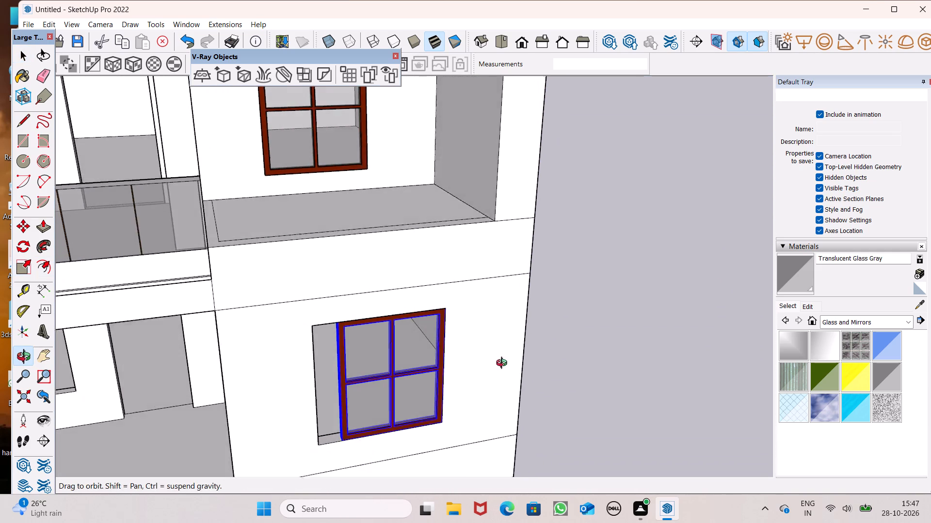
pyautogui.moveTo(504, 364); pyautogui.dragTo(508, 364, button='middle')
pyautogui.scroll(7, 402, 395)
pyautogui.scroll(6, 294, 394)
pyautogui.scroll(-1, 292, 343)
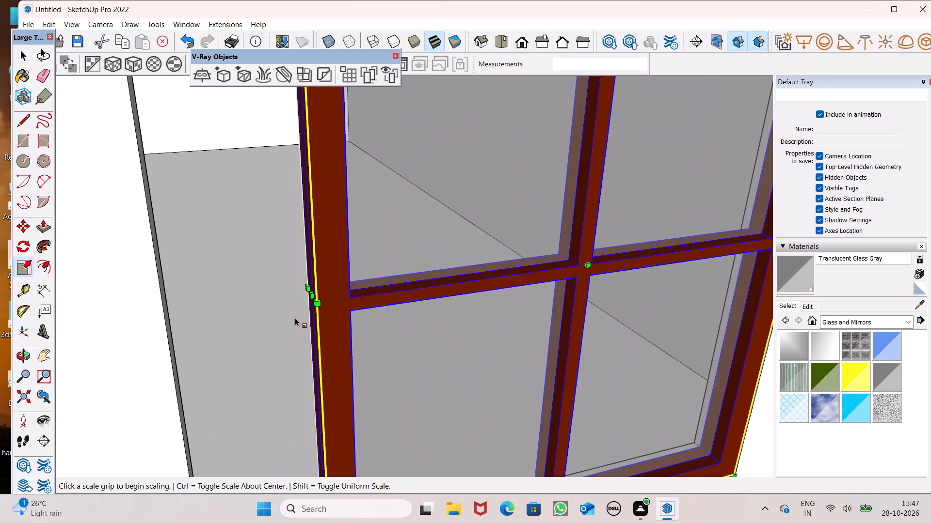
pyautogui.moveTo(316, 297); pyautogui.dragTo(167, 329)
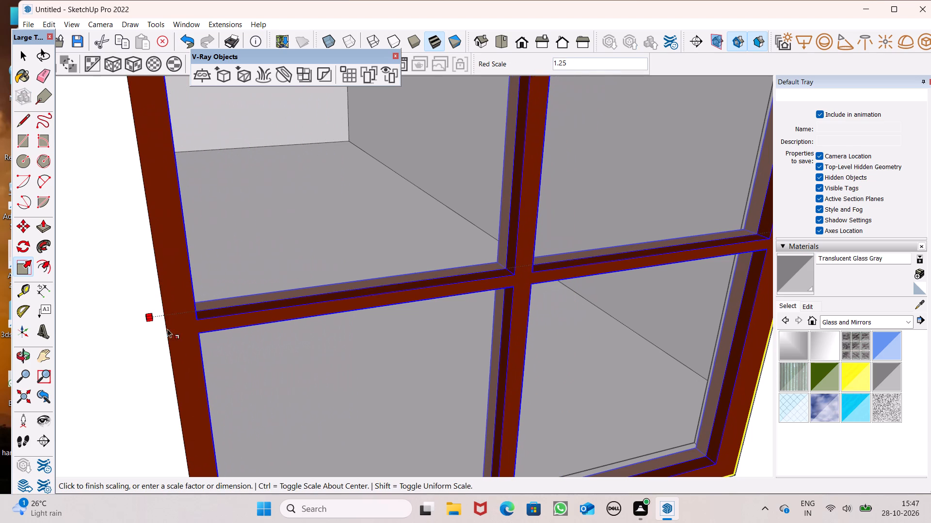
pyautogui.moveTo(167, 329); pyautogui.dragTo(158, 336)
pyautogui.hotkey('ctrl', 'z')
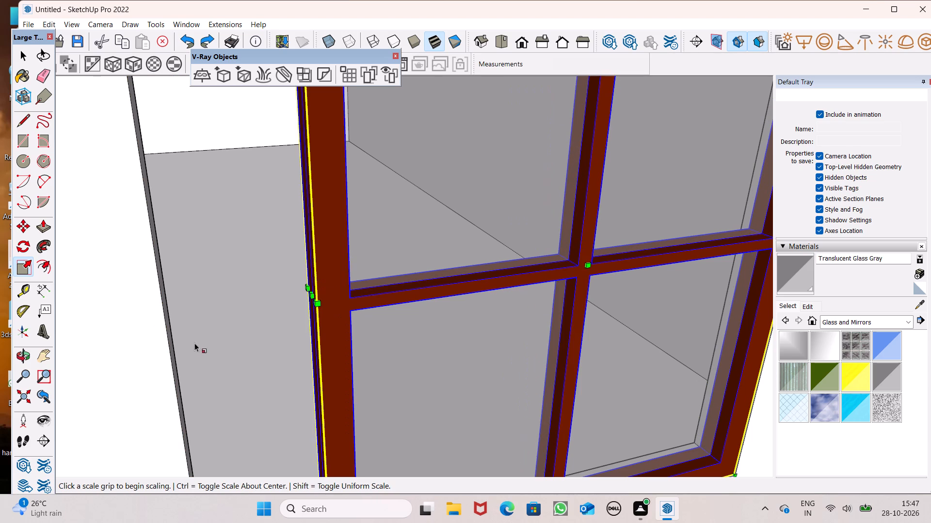
# Scale the ground-floor window's width outward to the opening's uncovered side edge and deselect the window.
pyautogui.moveTo(310, 291); pyautogui.dragTo(188, 320)
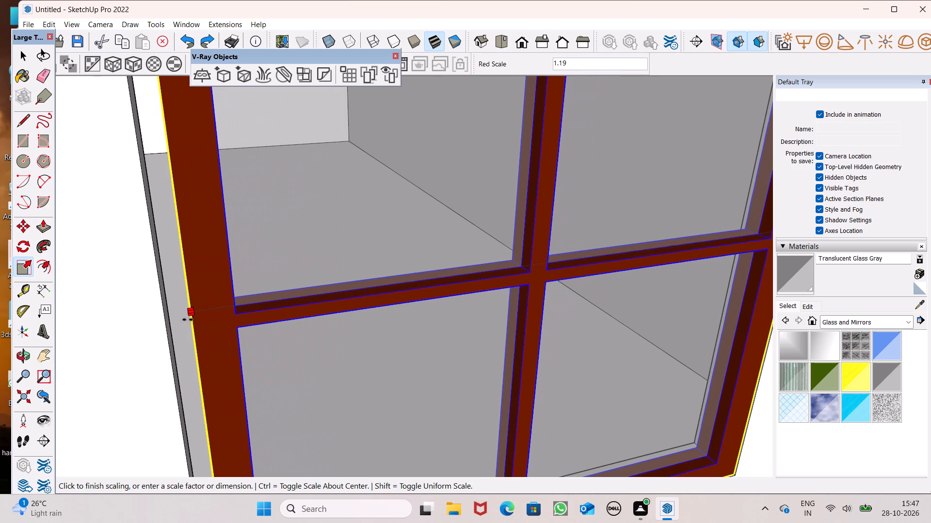
pyautogui.moveTo(188, 320); pyautogui.dragTo(161, 331)
pyautogui.scroll(-18, 208, 280)
pyautogui.scroll(-5, 221, 304)
pyautogui.press('space')
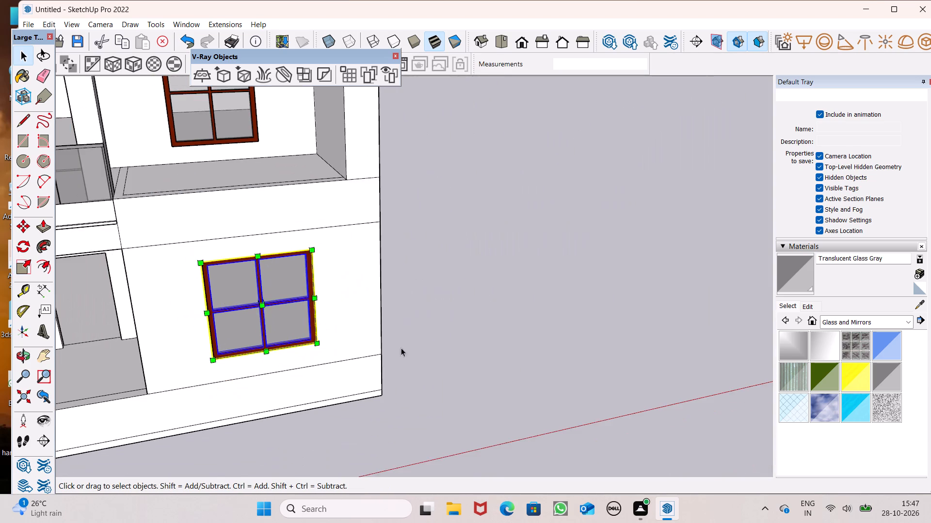
pyautogui.click(496, 369)
# Copy the upper-floor window group about 14' 6" up by its bottom corner to the matching corner of the rooftop room's opening.
pyautogui.scroll(-4, 484, 357)
pyautogui.scroll(-3, 338, 154)
pyautogui.moveTo(411, 213); pyautogui.dragTo(340, 190, button='middle')
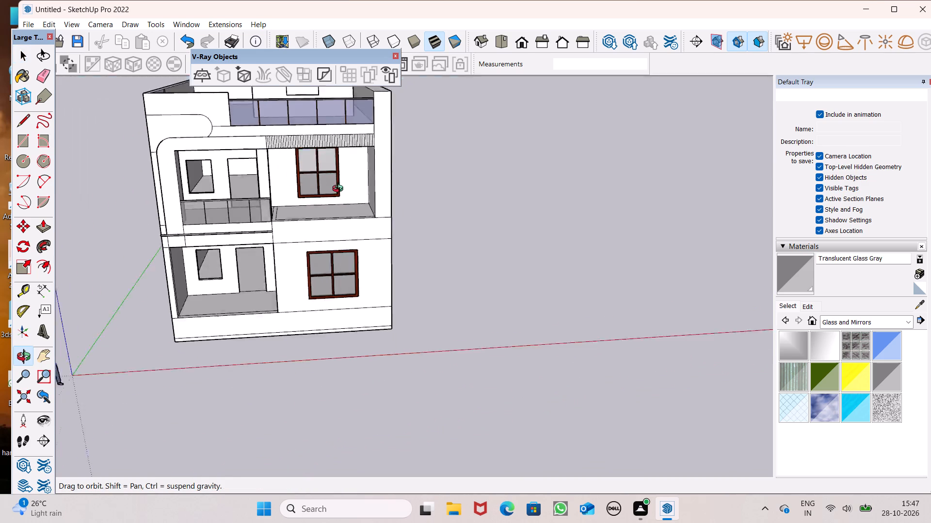
pyautogui.moveTo(340, 190); pyautogui.dragTo(320, 160, button='middle')
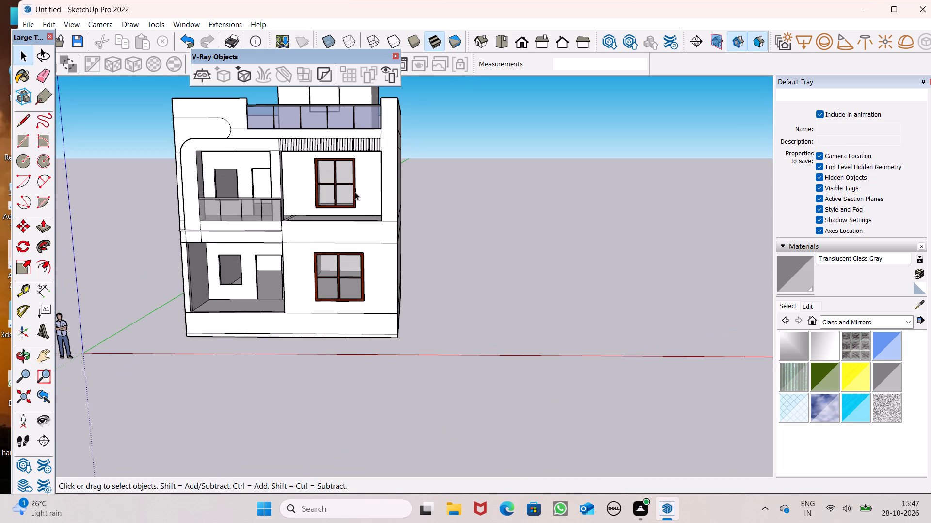
pyautogui.scroll(-4, 476, 309)
pyautogui.scroll(6, 389, 217)
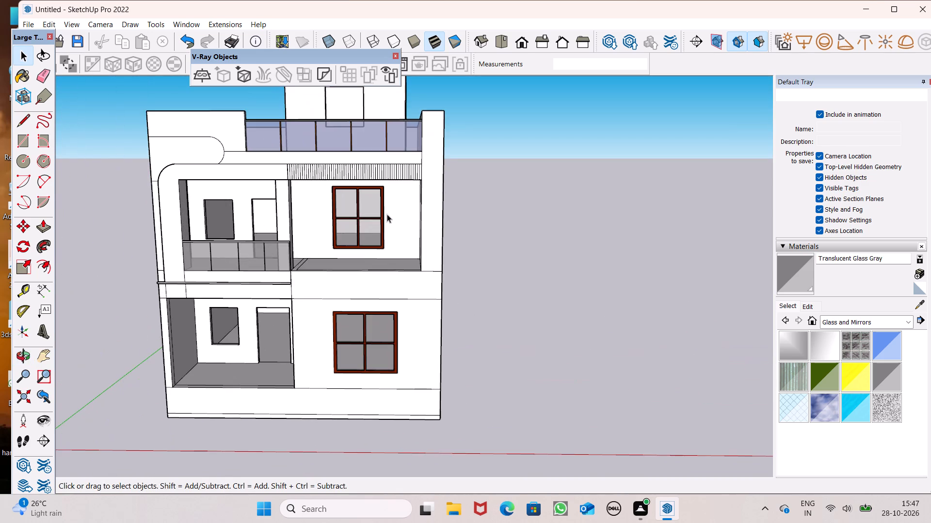
pyautogui.click(367, 225)
pyautogui.scroll(-7, 385, 302)
pyautogui.scroll(7, 353, 94)
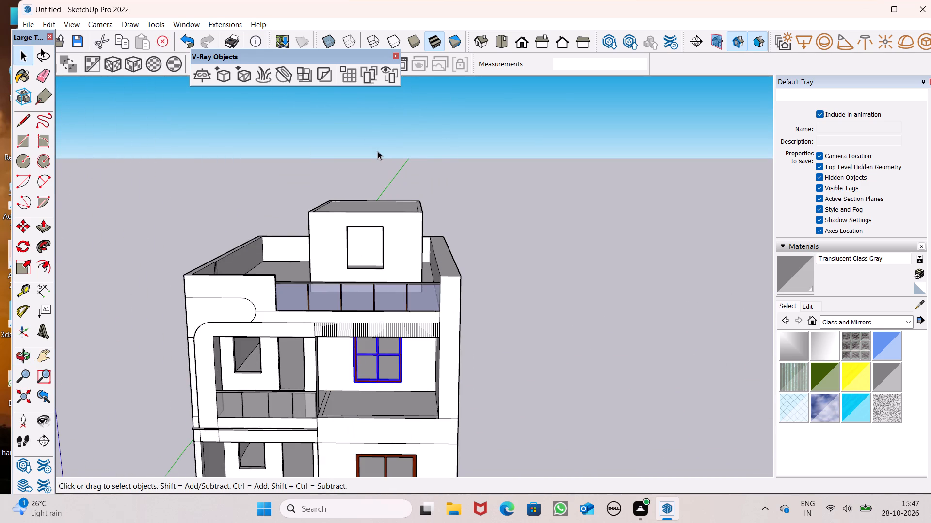
pyautogui.press('m')
pyautogui.press('Return')
pyautogui.scroll(4, 382, 200)
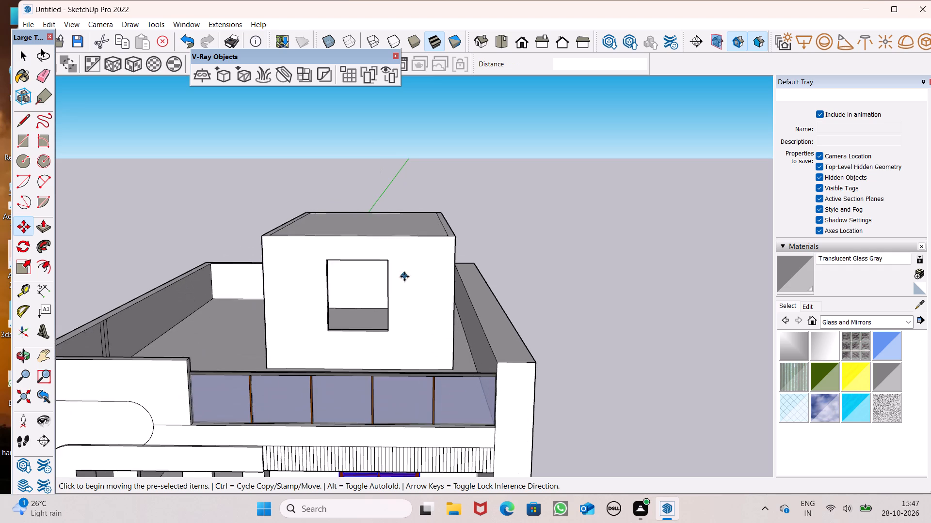
pyautogui.scroll(-4, 385, 252)
pyautogui.moveTo(412, 440); pyautogui.dragTo(383, 303)
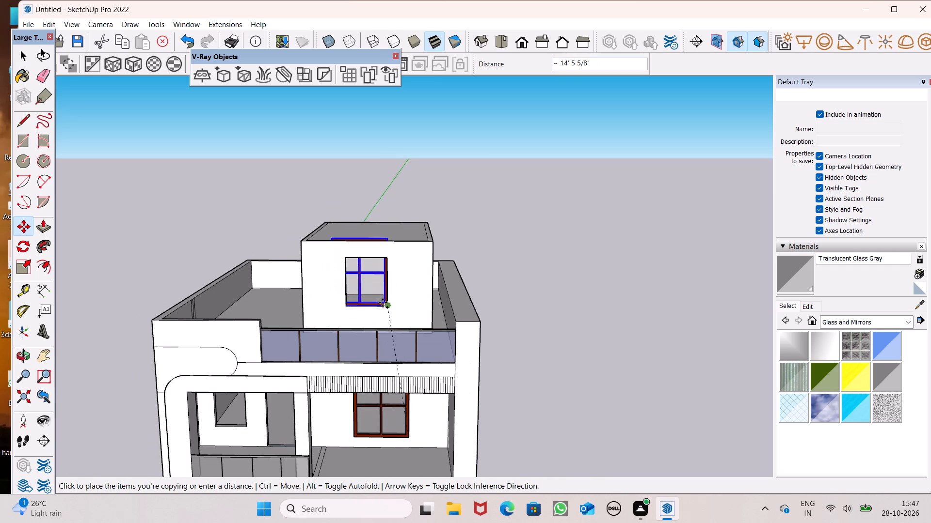
pyautogui.moveTo(383, 303); pyautogui.dragTo(384, 305)
# Uniformly scale the rooftop window copy down from its top corner so it fits inside the opening.
pyautogui.scroll(9, 340, 271)
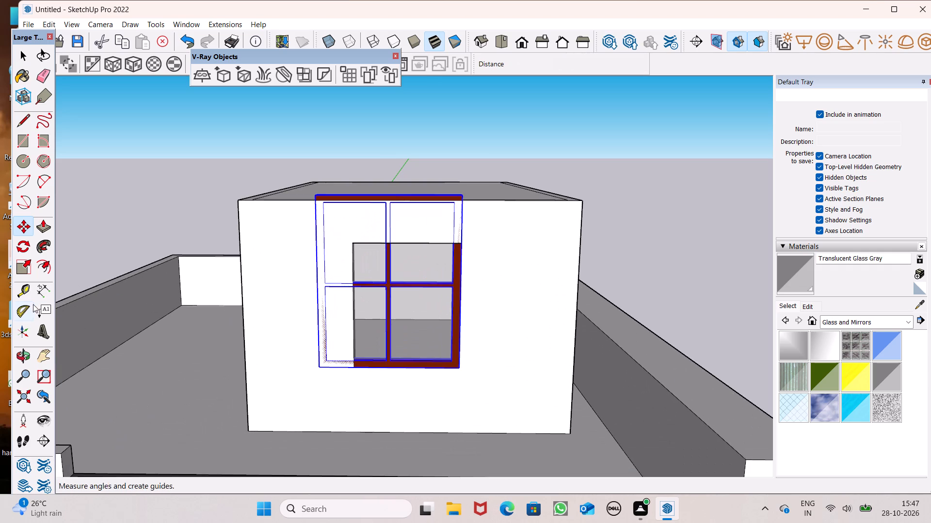
pyautogui.click(20, 269)
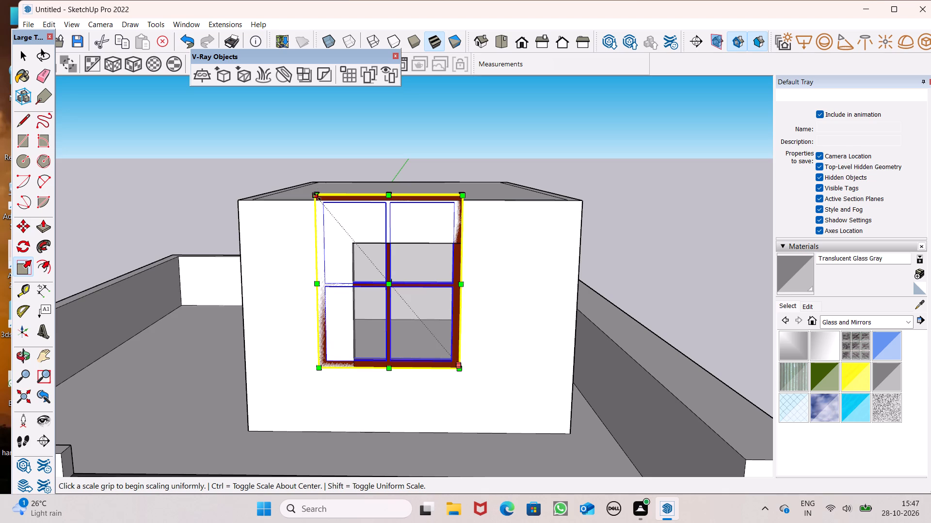
pyautogui.moveTo(317, 200); pyautogui.dragTo(348, 264)
# Scale the rooftop window's height upward to the top edge of its opening.
pyautogui.scroll(2, 371, 266)
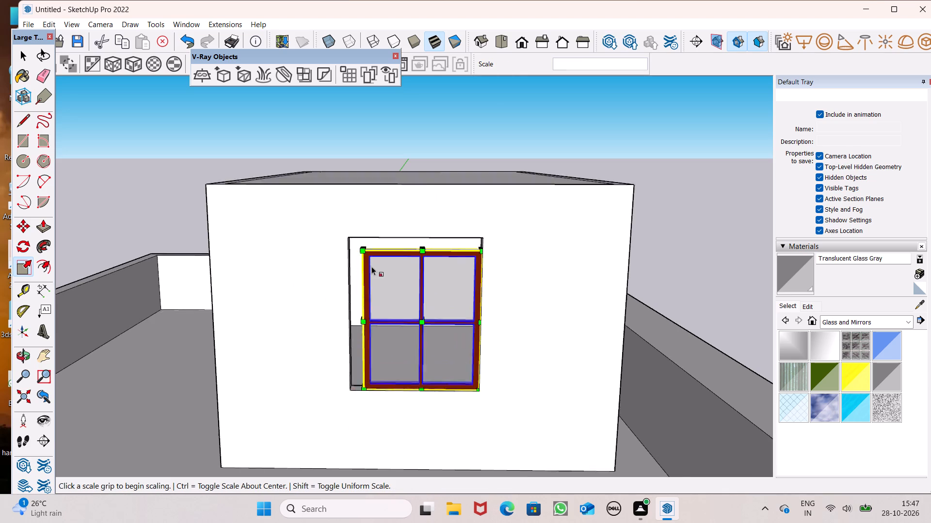
pyautogui.scroll(2, 371, 266)
pyautogui.moveTo(394, 273); pyautogui.dragTo(480, 335, button='middle')
pyautogui.scroll(8, 464, 266)
pyautogui.scroll(-3, 443, 259)
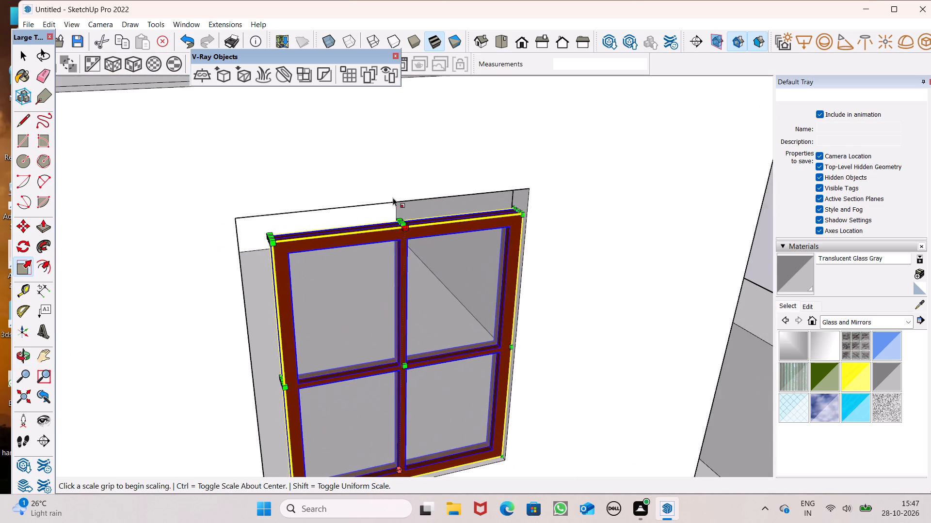
pyautogui.scroll(8, 393, 198)
pyautogui.moveTo(414, 257); pyautogui.dragTo(422, 205)
# Scale the rooftop window's width outward to the uncovered side edge of its opening and deselect the window.
pyautogui.scroll(-6, 404, 176)
pyautogui.moveTo(272, 408); pyautogui.dragTo(333, 378, button='middle')
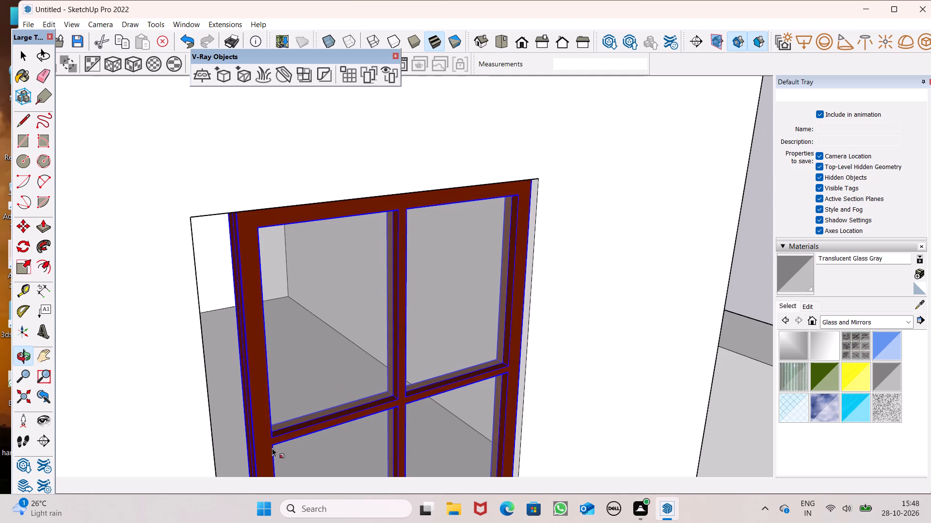
pyautogui.moveTo(249, 440); pyautogui.dragTo(229, 443)
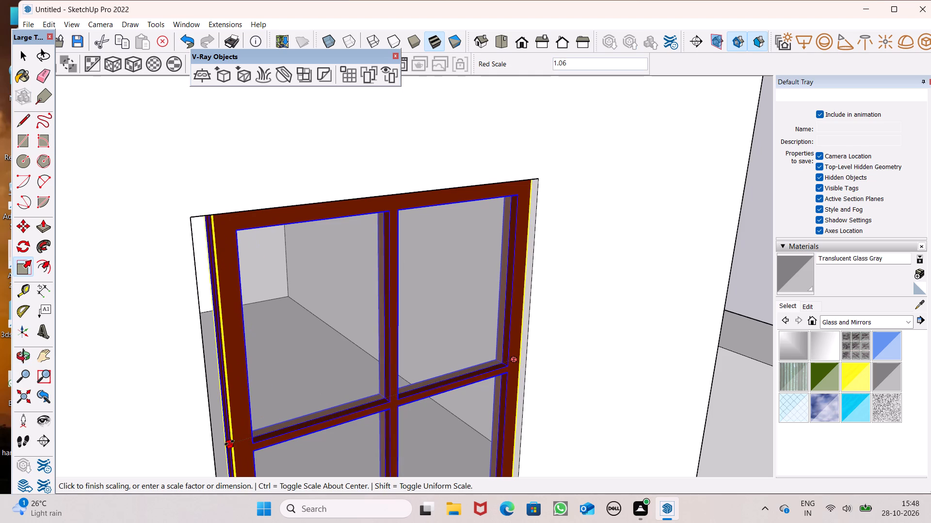
pyautogui.moveTo(229, 443); pyautogui.dragTo(216, 448)
pyautogui.press('space')
pyautogui.scroll(-9, 239, 298)
pyautogui.press('space')
pyautogui.scroll(-5, 239, 298)
pyautogui.moveTo(370, 419); pyautogui.dragTo(359, 433, button='middle')
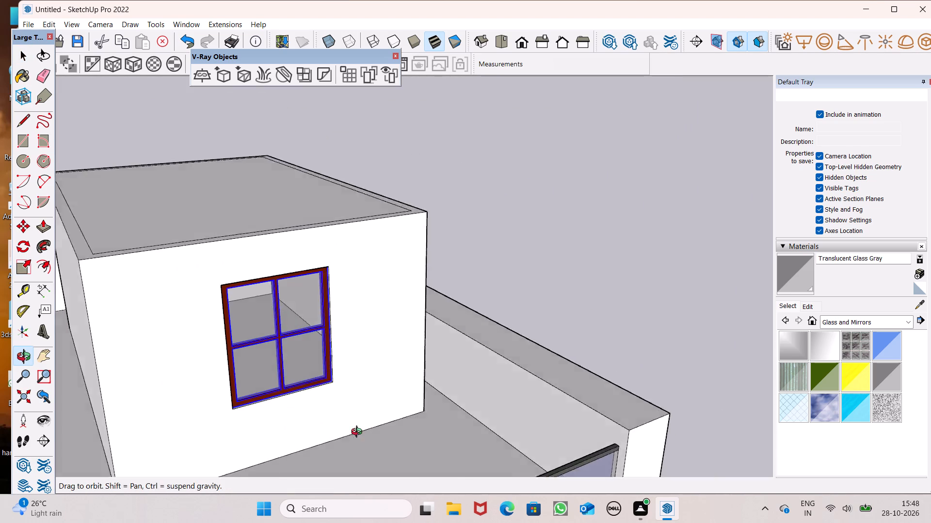
pyautogui.moveTo(359, 433); pyautogui.dragTo(338, 450, button='middle')
pyautogui.press('space')
pyautogui.click(485, 320)
# Examine the rooftop window's fit at its bottom corner and review the windows across the whole facade.
pyautogui.scroll(13, 277, 403)
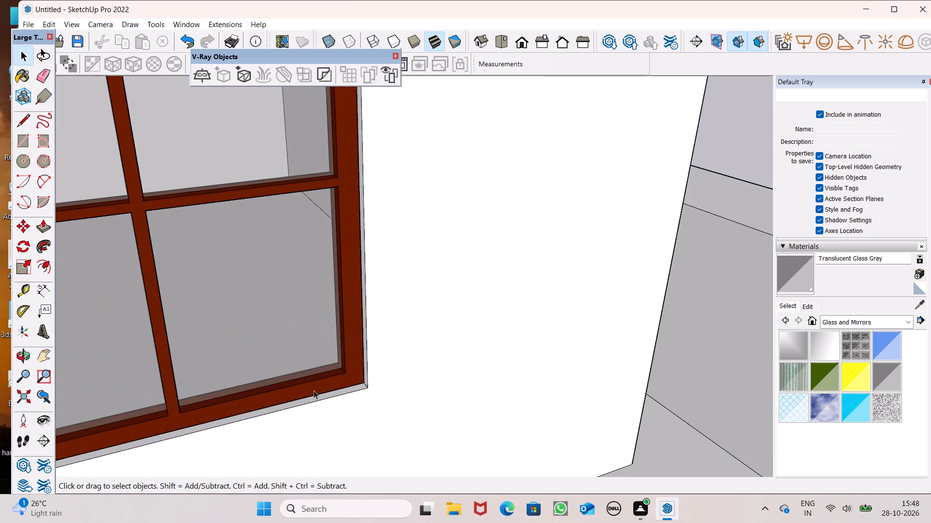
pyautogui.click(326, 384)
pyautogui.scroll(-8, 321, 375)
pyautogui.click(601, 263)
pyautogui.scroll(-6, 580, 213)
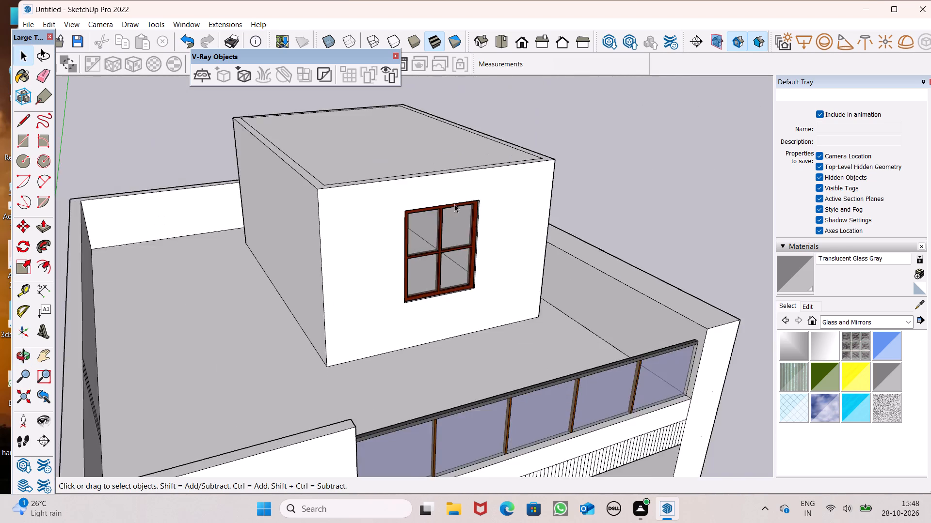
pyautogui.scroll(-8, 454, 204)
pyautogui.moveTo(389, 271); pyautogui.dragTo(301, 202, button='middle')
pyautogui.scroll(1, 373, 256)
pyautogui.scroll(-7, 350, 173)
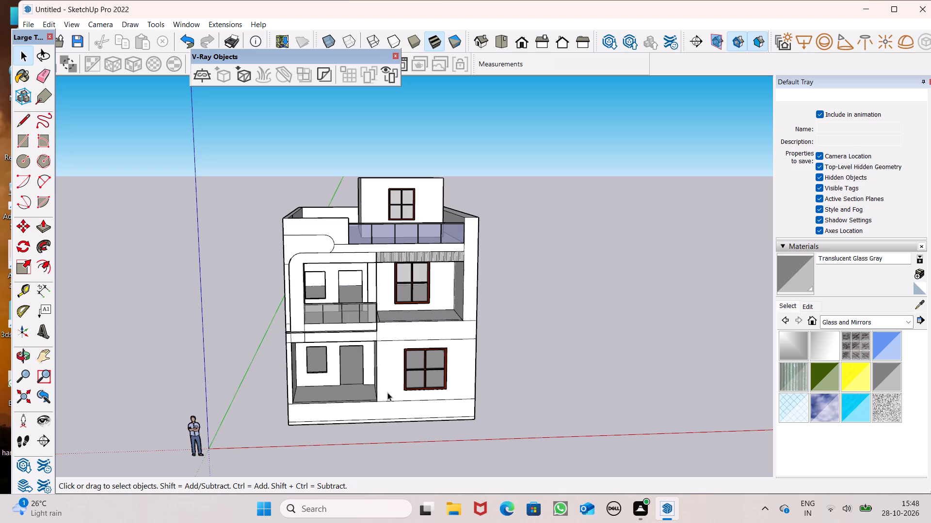
pyautogui.click(398, 199)
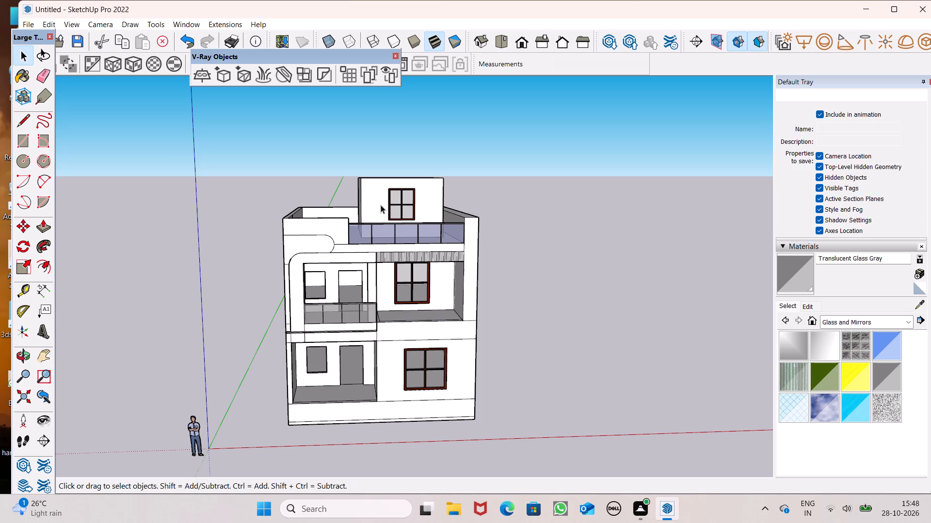
# Copy the rooftop window down to the first-floor balcony, over the small window opening beside the doorway.
pyautogui.press('m')
pyautogui.press('Return')
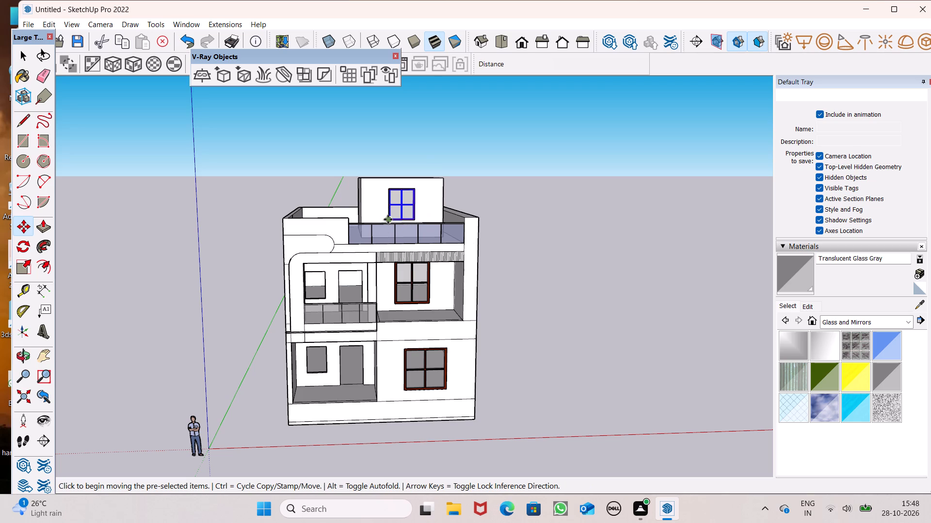
pyautogui.moveTo(388, 219); pyautogui.dragTo(305, 302)
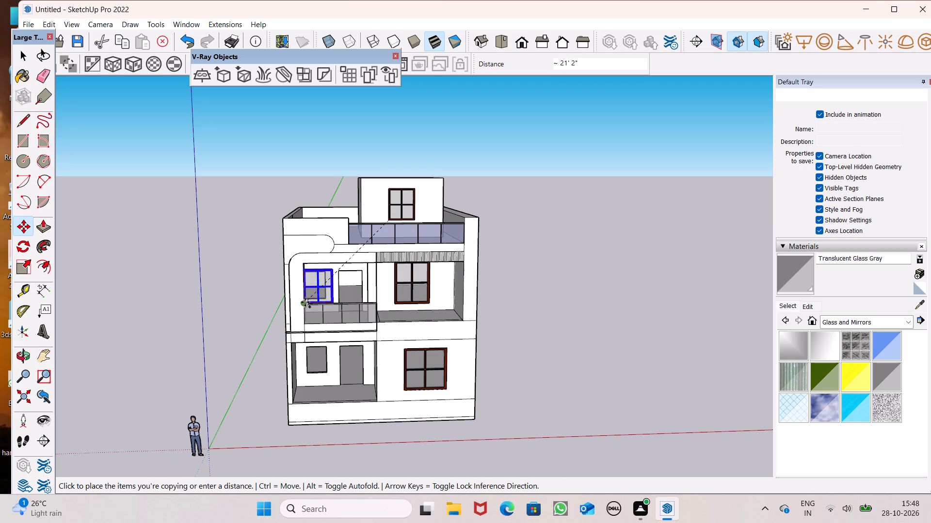
pyautogui.moveTo(305, 302); pyautogui.dragTo(305, 300)
# Move the balcony window copy back into the wall and align its bottom corner nearest the doorway with the opening's matching corner.
pyautogui.scroll(9, 307, 290)
pyautogui.scroll(7, 367, 297)
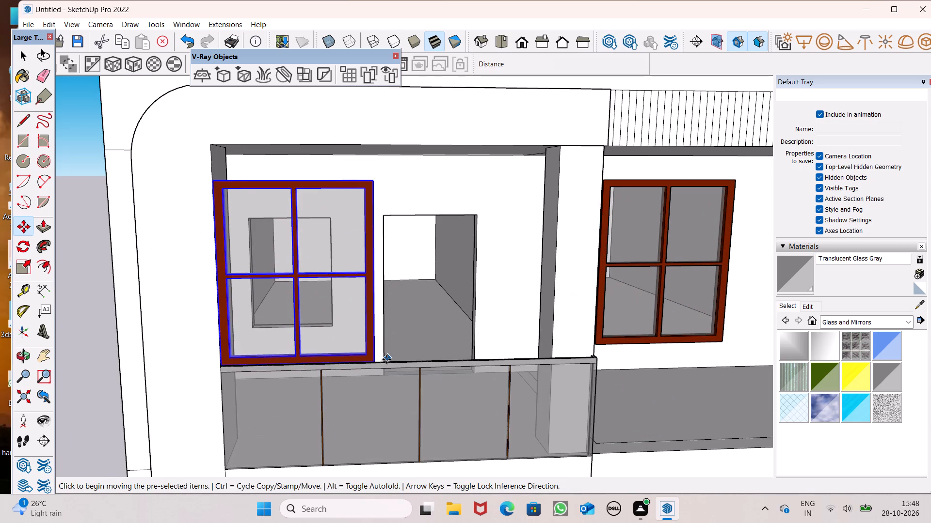
pyautogui.moveTo(373, 364); pyautogui.dragTo(323, 304)
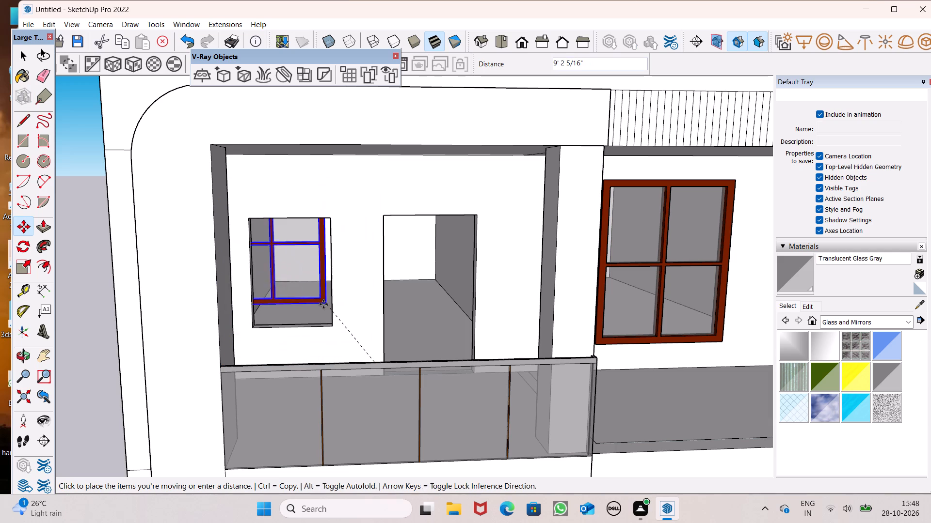
pyautogui.moveTo(323, 304); pyautogui.dragTo(329, 261)
pyautogui.scroll(7, 323, 288)
pyautogui.scroll(-5, 337, 307)
pyautogui.moveTo(357, 317); pyautogui.dragTo(394, 338, button='middle')
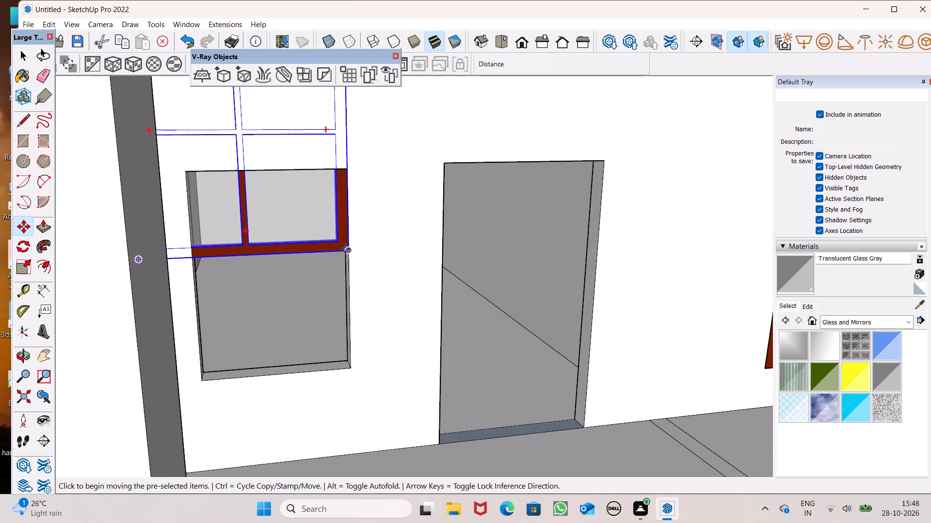
pyautogui.moveTo(348, 249); pyautogui.dragTo(356, 366)
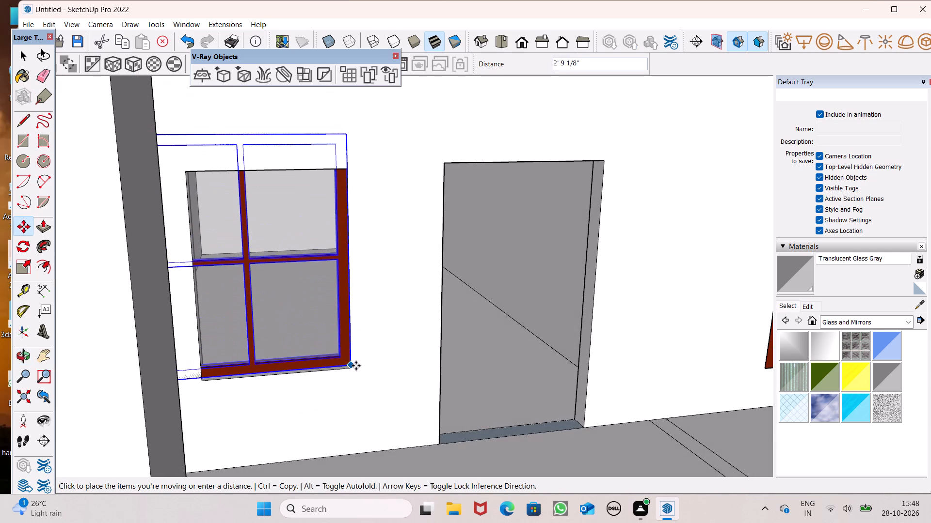
pyautogui.moveTo(356, 366); pyautogui.dragTo(356, 365)
pyautogui.moveTo(400, 383); pyautogui.dragTo(379, 389, button='middle')
pyautogui.scroll(1, 379, 389)
pyautogui.scroll(6, 320, 381)
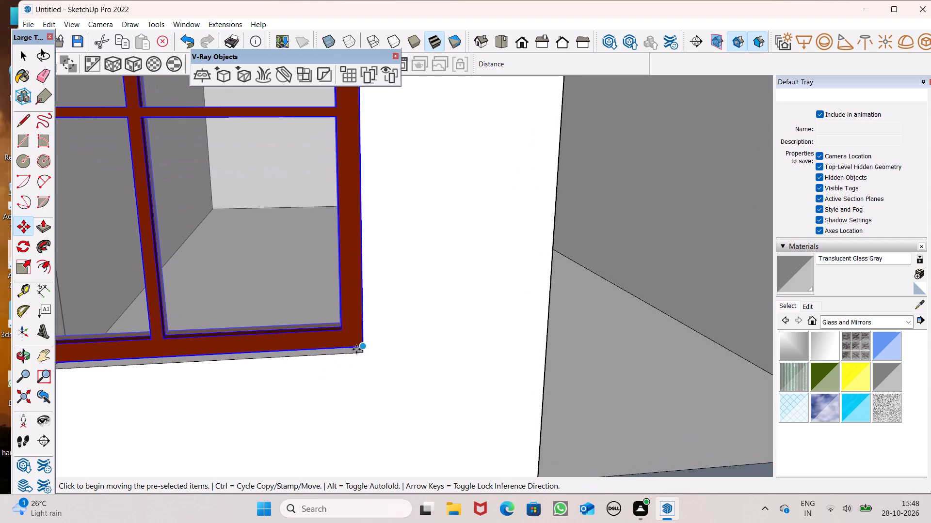
pyautogui.moveTo(358, 344); pyautogui.dragTo(364, 351)
# Uniformly scale the balcony window down from its top outer corner so it fits within the opening's width.
pyautogui.scroll(-6, 428, 294)
pyautogui.moveTo(423, 325); pyautogui.dragTo(423, 325, button='middle')
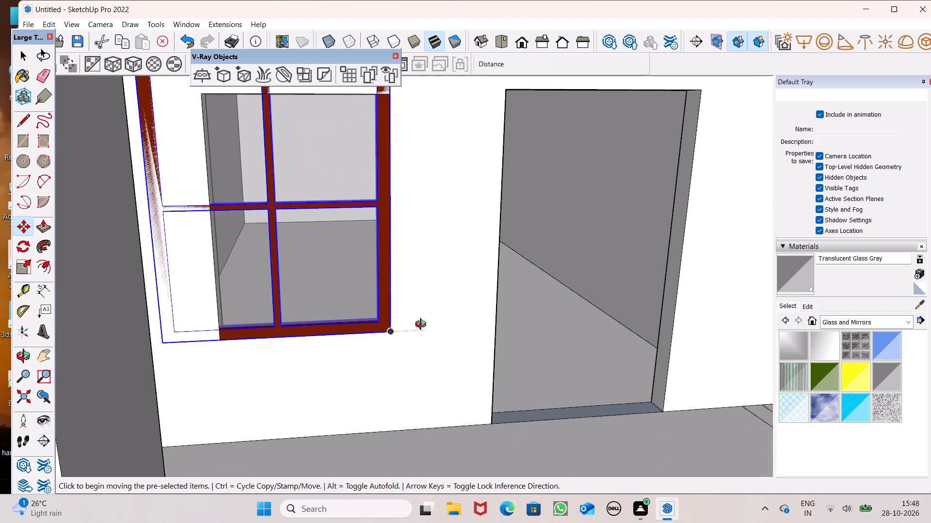
pyautogui.moveTo(423, 325); pyautogui.dragTo(404, 352, button='middle')
pyautogui.scroll(1, 404, 352)
pyautogui.scroll(-6, 404, 359)
pyautogui.moveTo(384, 329); pyautogui.dragTo(328, 298, button='middle')
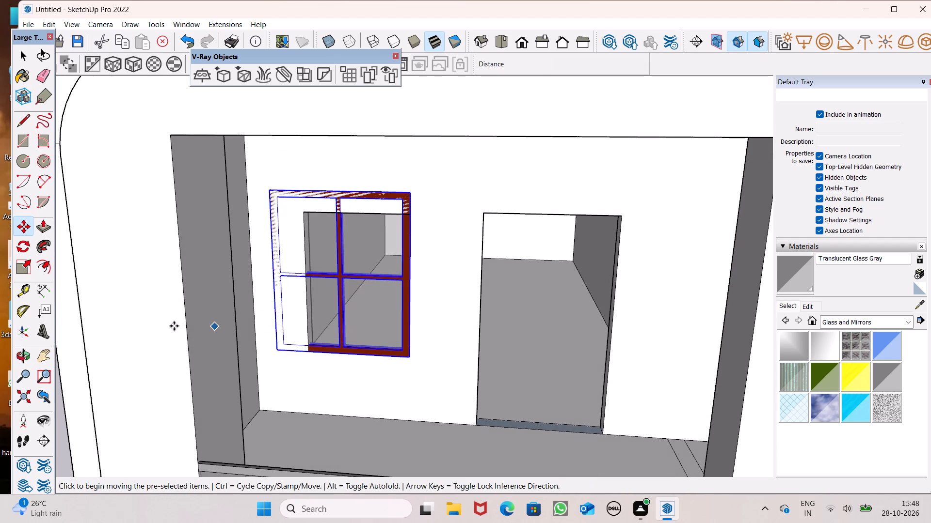
pyautogui.click(13, 275)
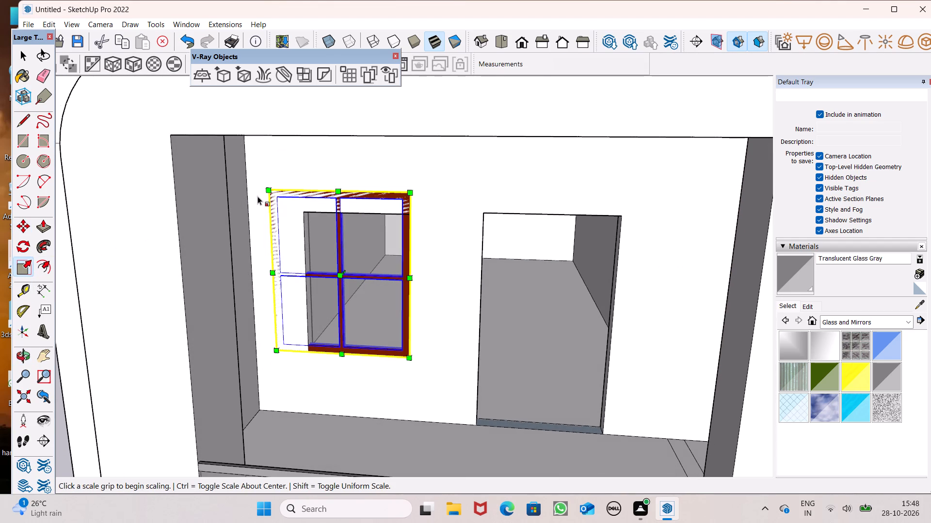
pyautogui.moveTo(266, 188); pyautogui.dragTo(326, 230)
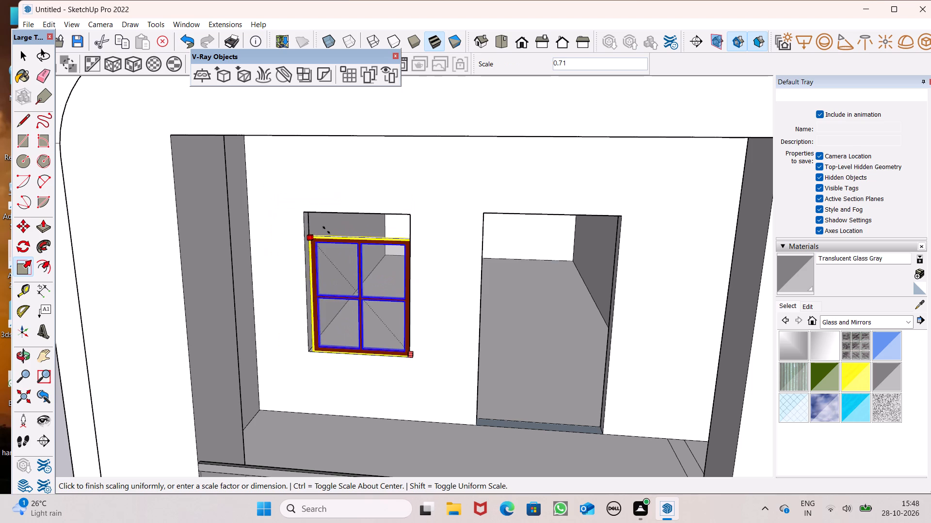
pyautogui.moveTo(326, 230); pyautogui.dragTo(321, 224)
# Scale the balcony window's height upward by about 1.18 to reach the top edge of its opening.
pyautogui.scroll(7, 323, 216)
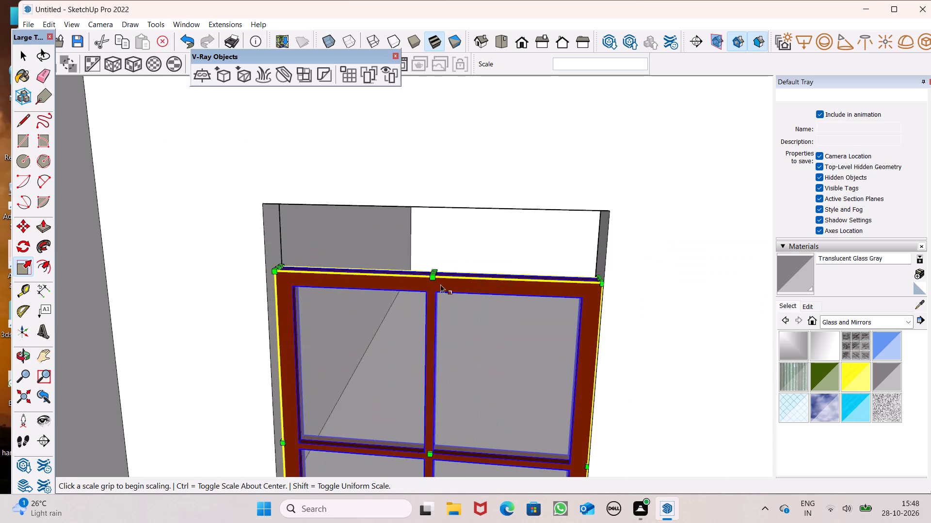
pyautogui.moveTo(469, 291); pyautogui.dragTo(456, 205)
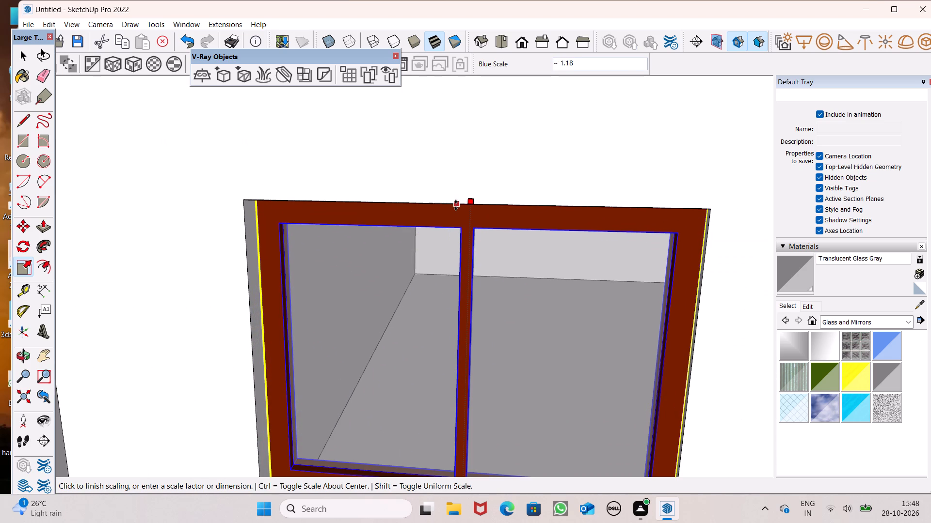
pyautogui.moveTo(456, 205); pyautogui.dragTo(455, 205)
# Scale the balcony window's width outward to the uncovered side edge of its opening and deselect the window.
pyautogui.scroll(-4, 390, 202)
pyautogui.moveTo(320, 319); pyautogui.dragTo(380, 309, button='middle')
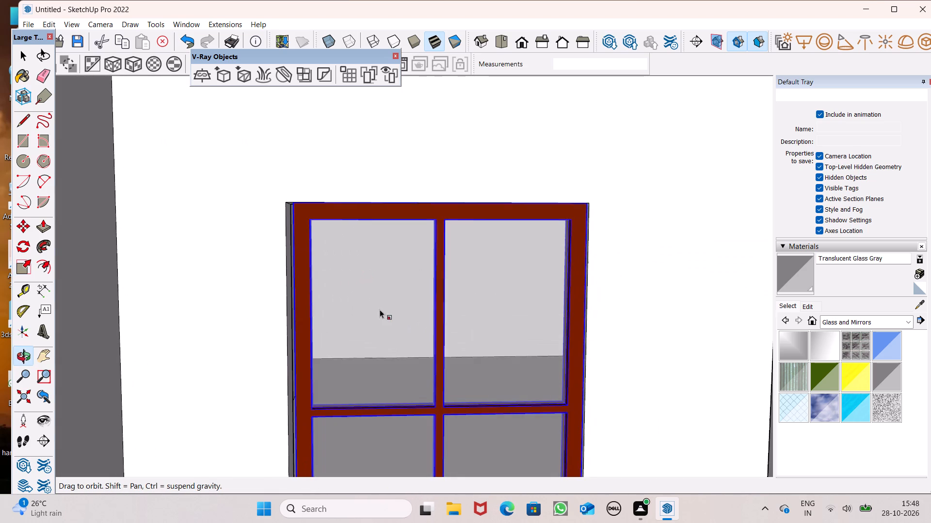
pyautogui.moveTo(380, 309); pyautogui.dragTo(377, 283, button='middle')
pyautogui.scroll(7, 296, 396)
pyautogui.moveTo(293, 415); pyautogui.dragTo(321, 406, button='middle')
pyautogui.scroll(2, 321, 405)
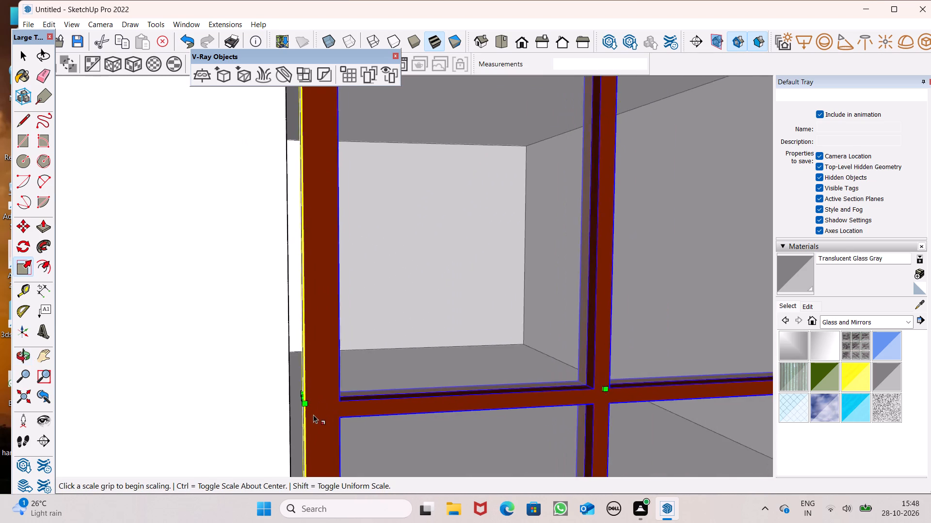
pyautogui.scroll(3, 313, 415)
pyautogui.moveTo(300, 389); pyautogui.dragTo(276, 383)
pyautogui.scroll(-2, 214, 297)
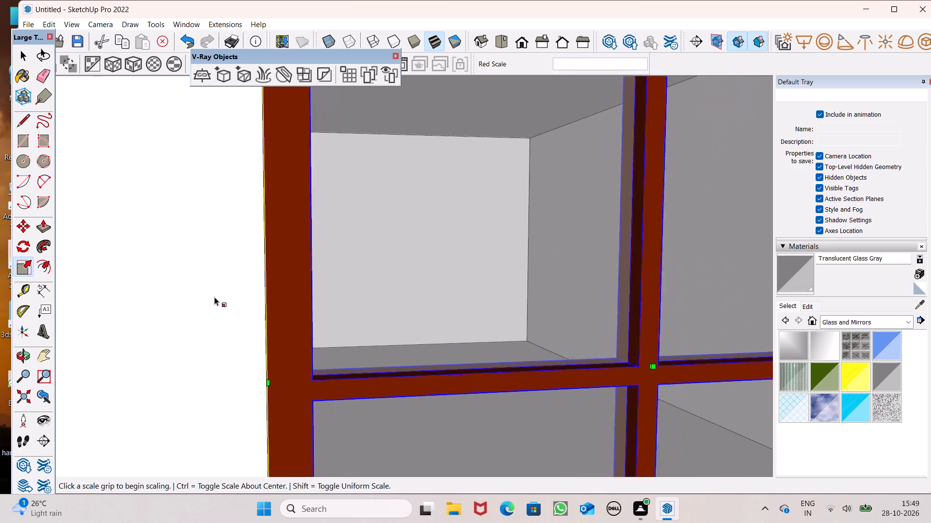
pyautogui.scroll(-19, 214, 297)
pyautogui.moveTo(270, 326); pyautogui.dragTo(185, 367, button='middle')
pyautogui.scroll(1, 185, 367)
pyautogui.scroll(-8, 351, 290)
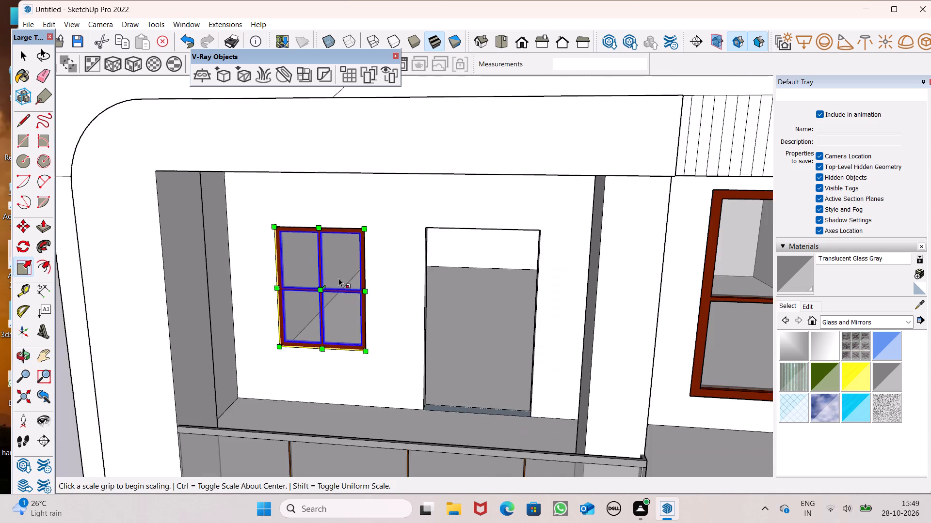
pyautogui.scroll(-11, 333, 262)
pyautogui.press('space')
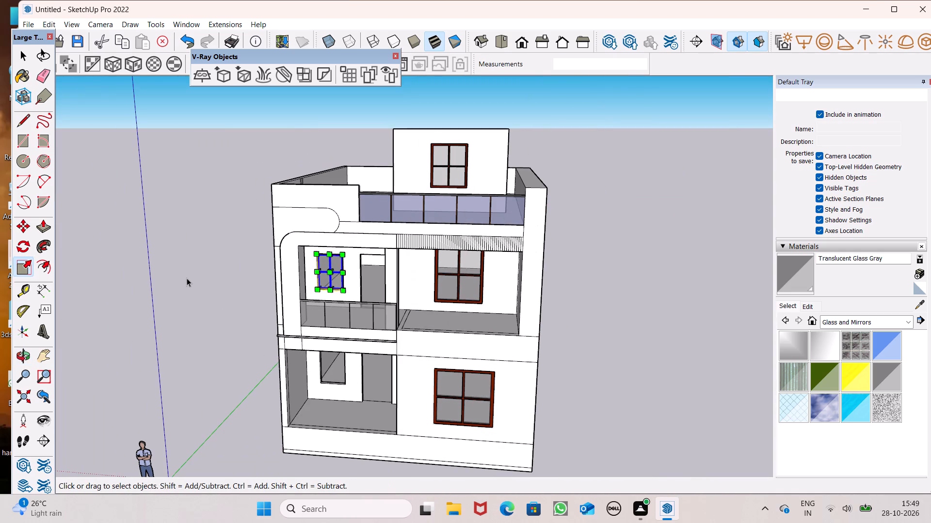
pyautogui.click(187, 278)
# Copy the fitted first-floor balcony window straight down to the small ground-floor opening beside the doorway.
pyautogui.scroll(-2, 233, 340)
pyautogui.moveTo(332, 411); pyautogui.dragTo(350, 375, button='middle')
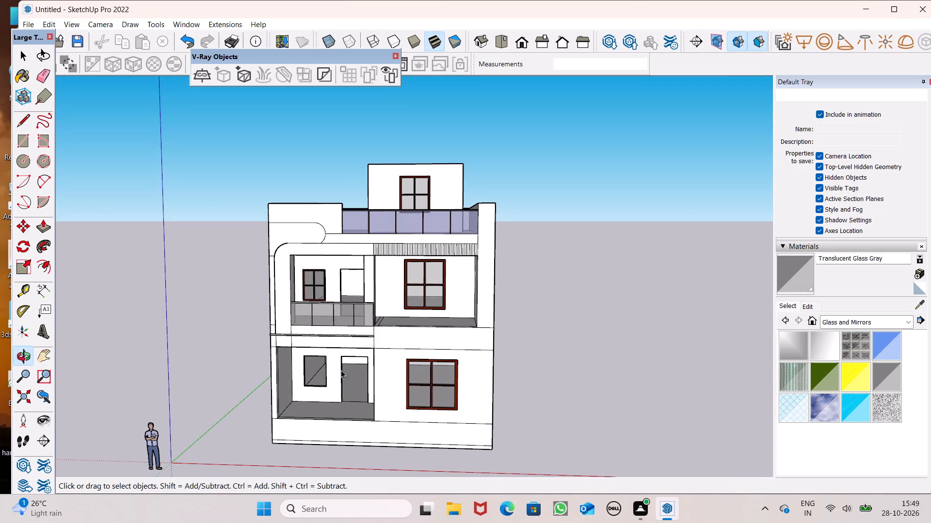
pyautogui.click(307, 285)
pyautogui.scroll(1, 293, 365)
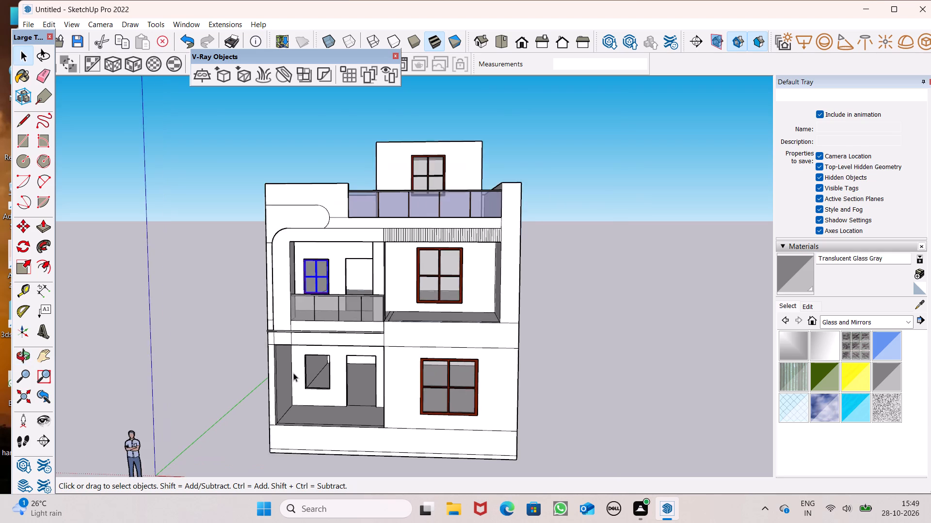
pyautogui.scroll(3, 293, 373)
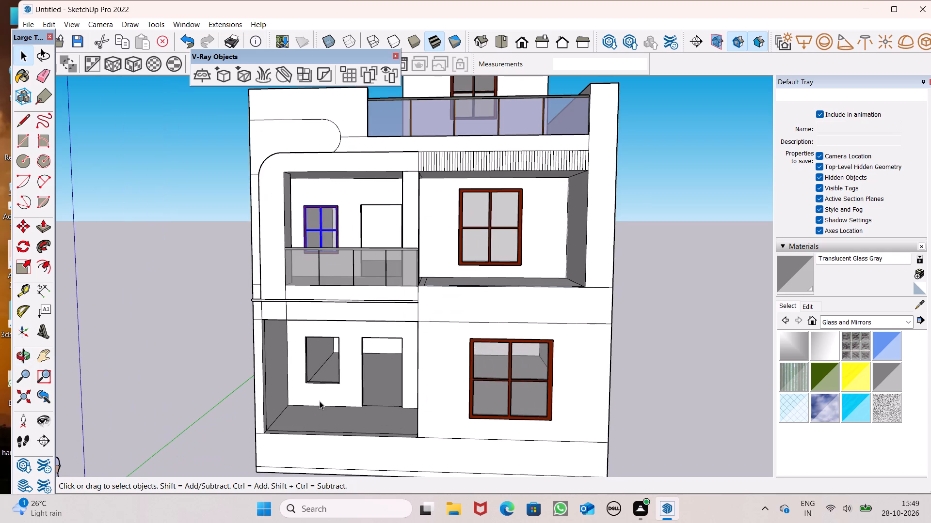
pyautogui.press('m')
pyautogui.press('Return')
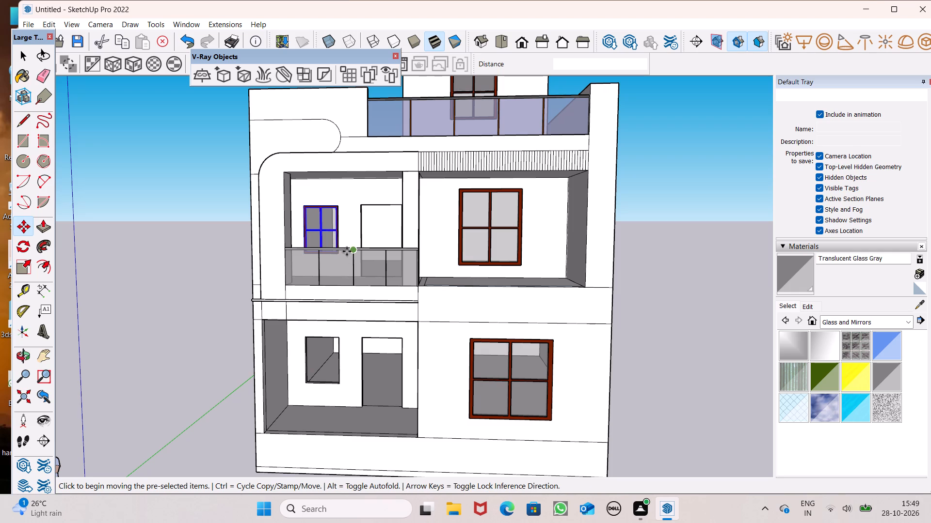
pyautogui.keyDown('ctrl'); pyautogui.moveTo(340, 251); pyautogui.dragTo(339, 380); pyautogui.keyUp('ctrl')
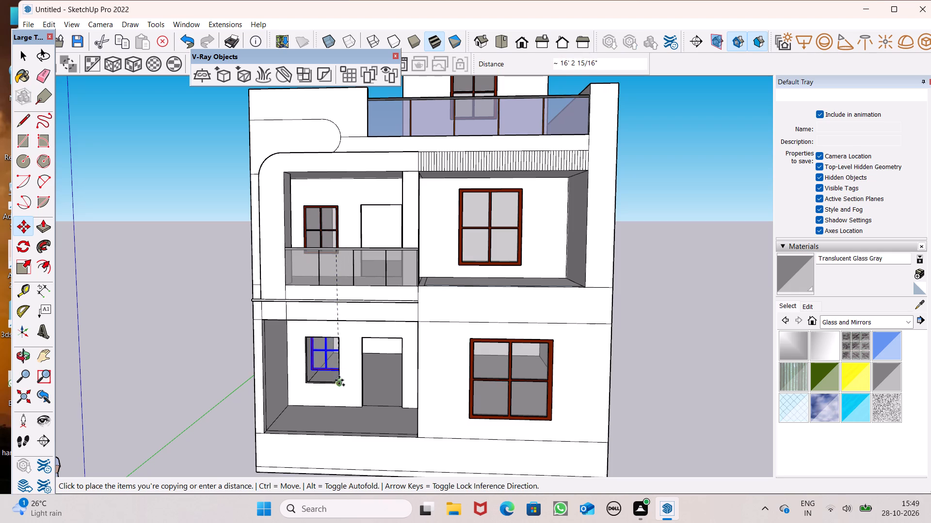
pyautogui.keyDown('ctrl'); pyautogui.moveTo(339, 380); pyautogui.dragTo(329, 395); pyautogui.keyUp('ctrl')
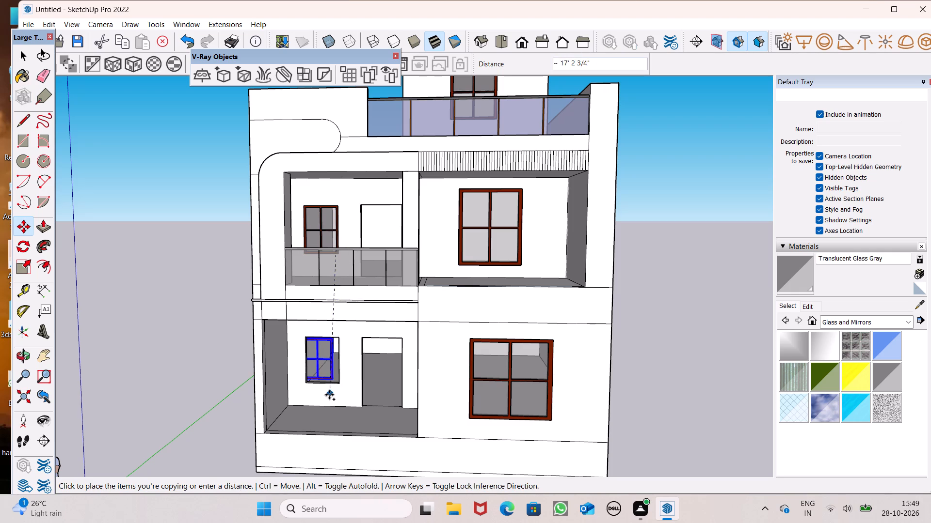
pyautogui.keyDown('ctrl'); pyautogui.moveTo(329, 395); pyautogui.dragTo(334, 396); pyautogui.keyUp('ctrl')
# Move the ground-floor window copy down so its bottom corner meets the opening's bottom corner nearest the doorway, and deselect it.
pyautogui.scroll(7, 317, 362)
pyautogui.scroll(6, 336, 400)
pyautogui.moveTo(358, 380); pyautogui.dragTo(394, 445, button='middle')
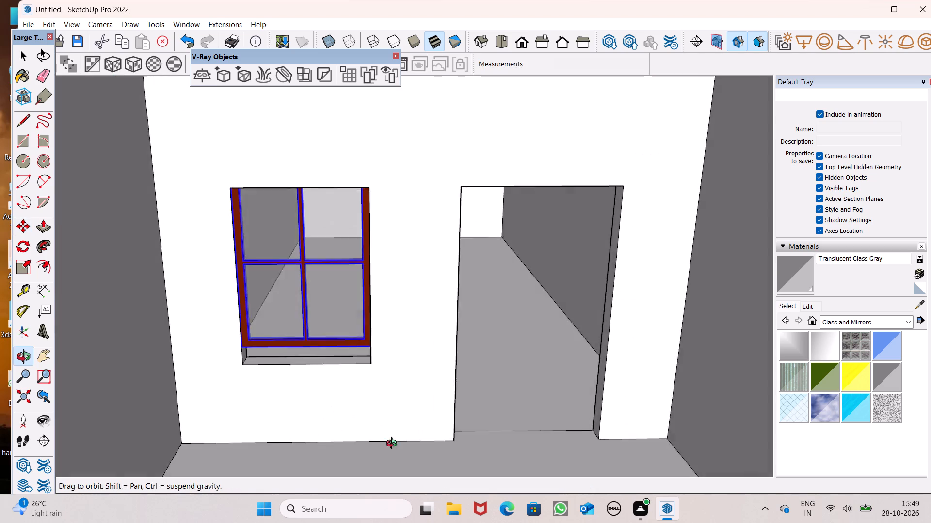
pyautogui.moveTo(394, 445); pyautogui.dragTo(395, 447, button='middle')
pyautogui.scroll(7, 379, 413)
pyautogui.moveTo(361, 283); pyautogui.dragTo(364, 295)
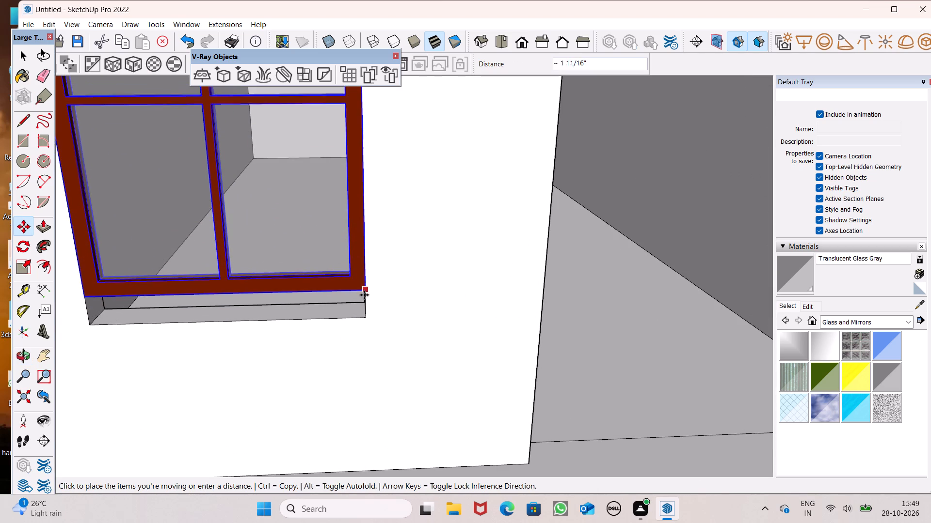
pyautogui.moveTo(364, 295); pyautogui.dragTo(363, 320)
pyautogui.scroll(-5, 377, 350)
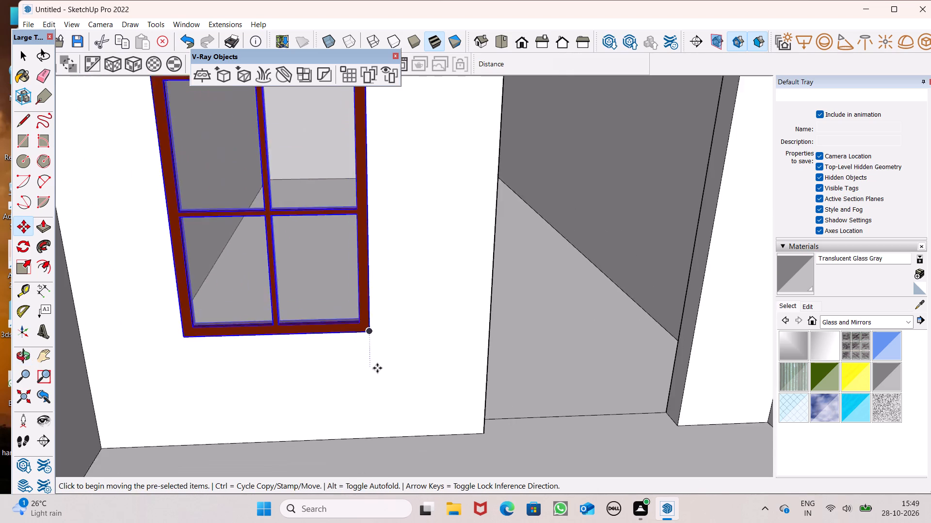
pyautogui.moveTo(441, 414); pyautogui.dragTo(449, 360, button='middle')
pyautogui.scroll(1, 449, 360)
pyautogui.scroll(-5, 420, 393)
pyautogui.middleClick(382, 397)
pyautogui.press('space')
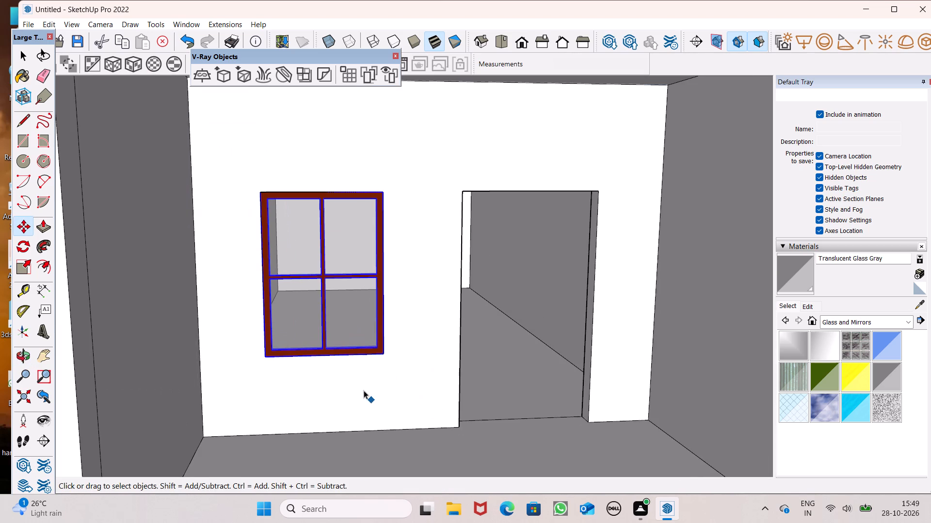
pyautogui.scroll(-13, 299, 226)
pyautogui.click(146, 284)
# Draw an upright 4' by 7' rectangle for a door in the open space beside the house.
pyautogui.scroll(-1, 247, 261)
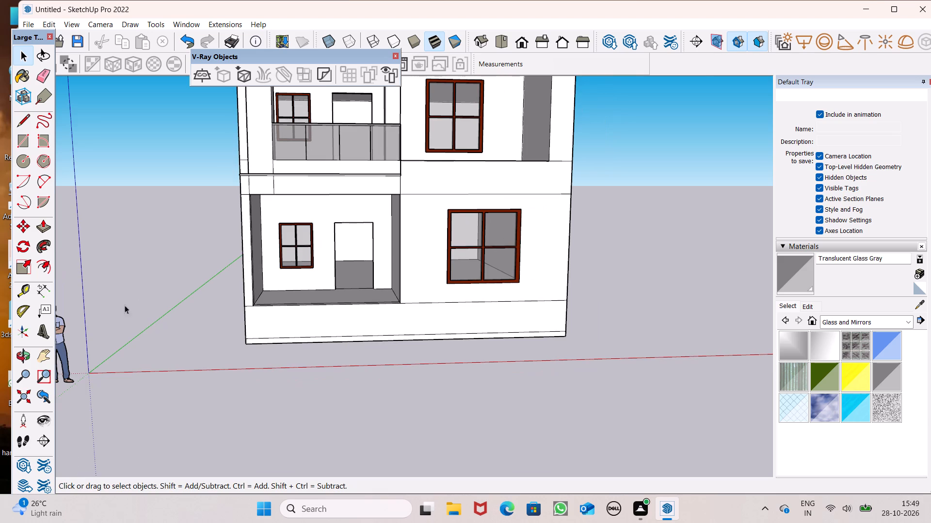
pyautogui.middleClick(120, 307)
pyautogui.scroll(-1, 303, 410)
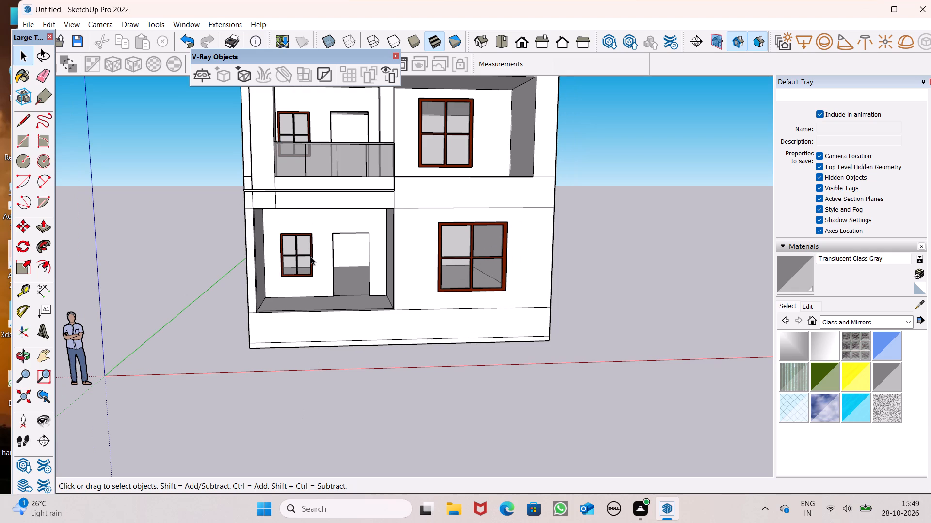
pyautogui.scroll(-5, 168, 229)
pyautogui.moveTo(332, 254); pyautogui.dragTo(310, 271, button='middle')
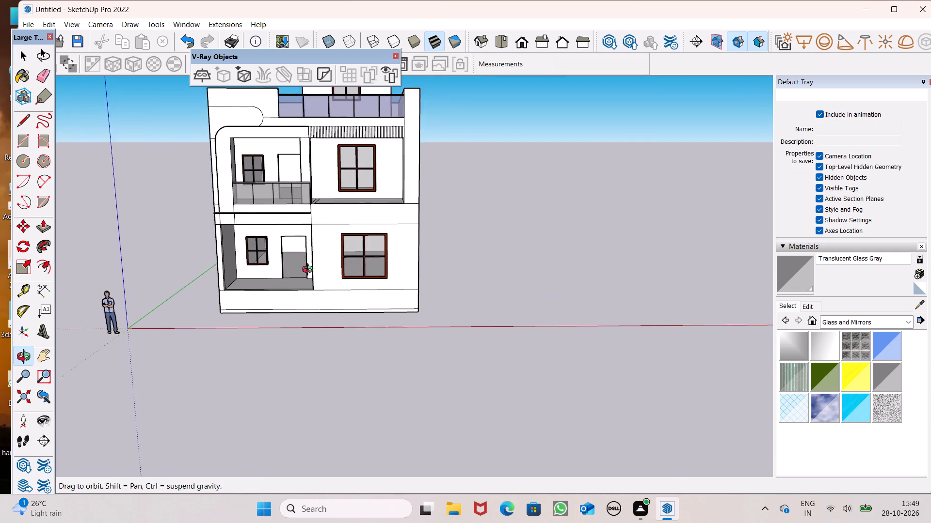
pyautogui.moveTo(310, 271); pyautogui.dragTo(308, 269, button='middle')
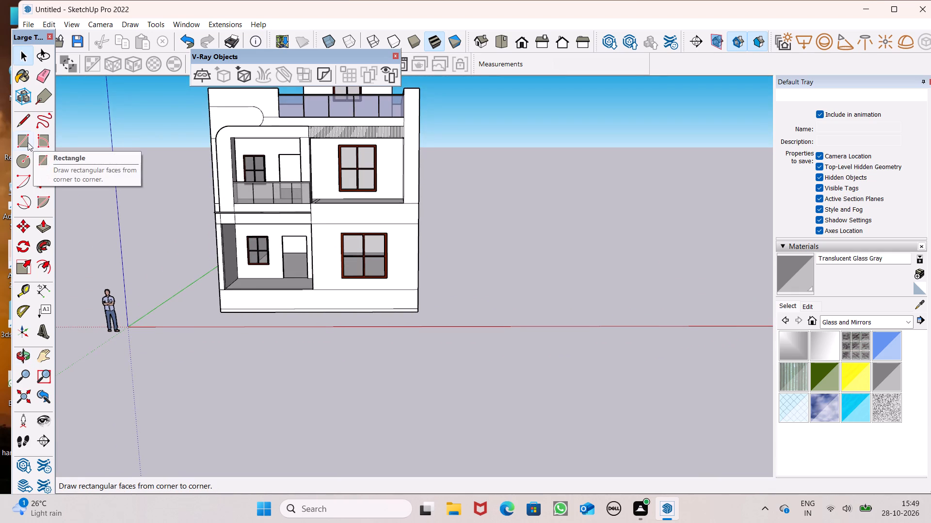
pyautogui.click(27, 141)
pyautogui.moveTo(498, 277); pyautogui.dragTo(490, 256, button='middle')
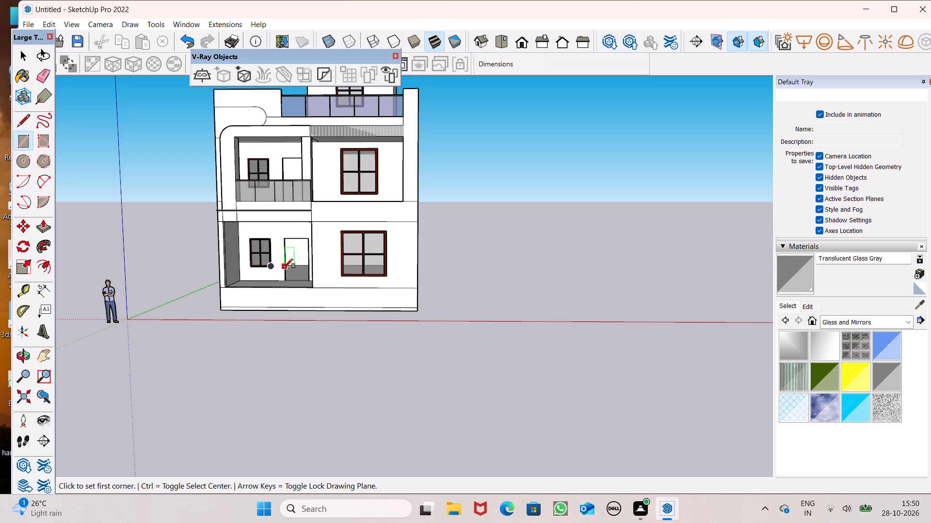
pyautogui.scroll(-1, 418, 278)
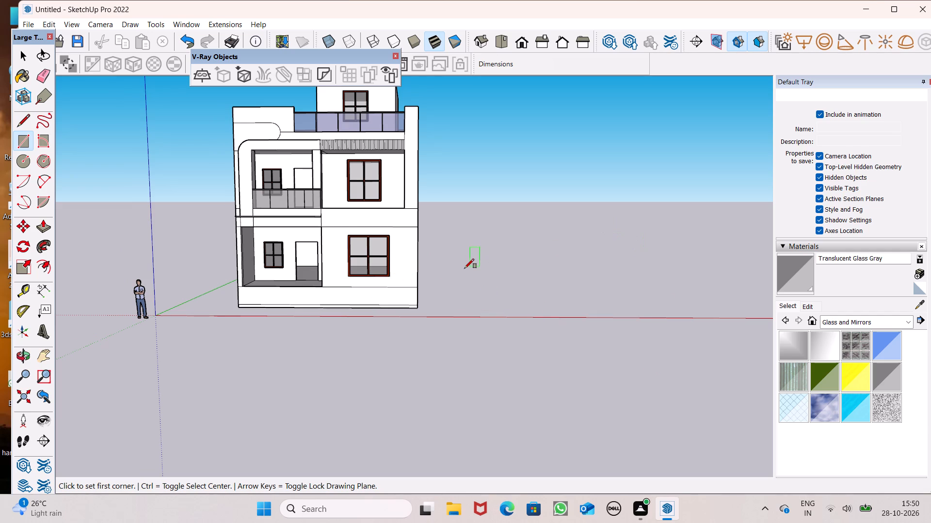
pyautogui.scroll(6, 464, 261)
pyautogui.moveTo(477, 254); pyautogui.dragTo(468, 243, button='middle')
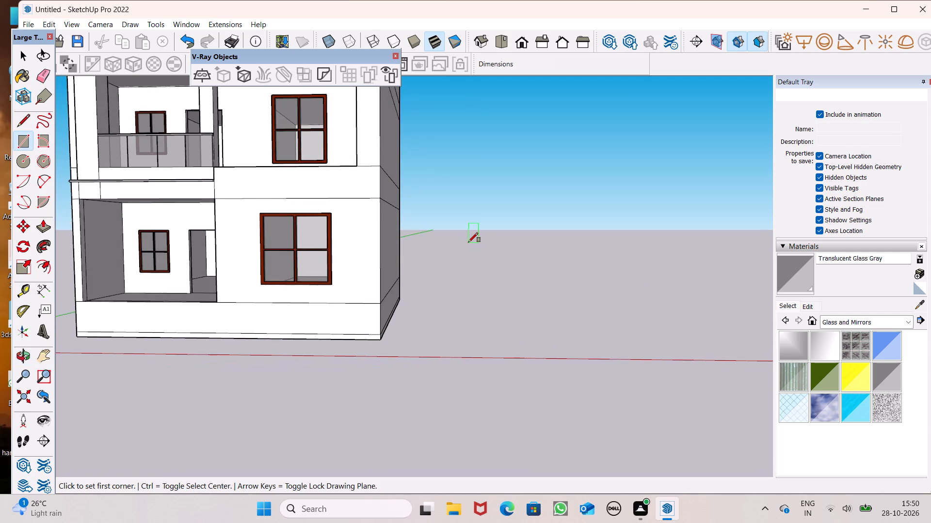
pyautogui.scroll(-3, 468, 242)
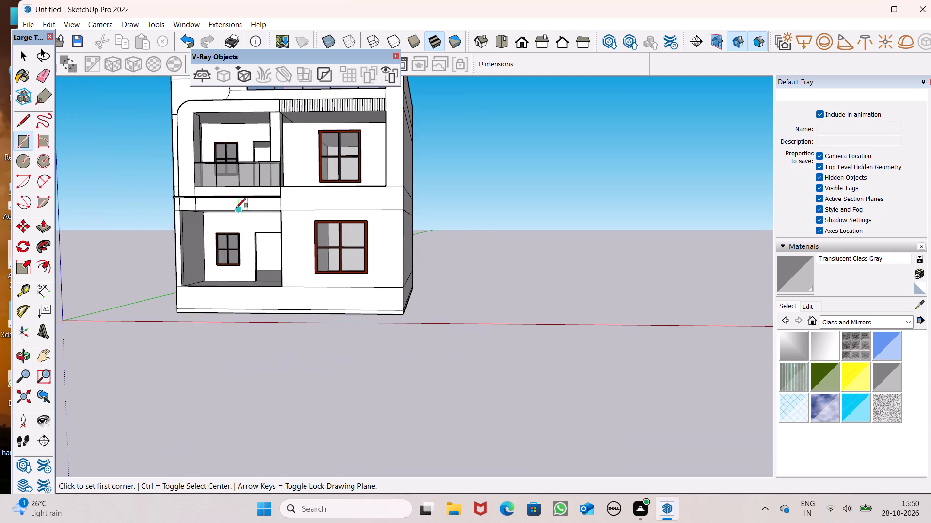
pyautogui.click(443, 169)
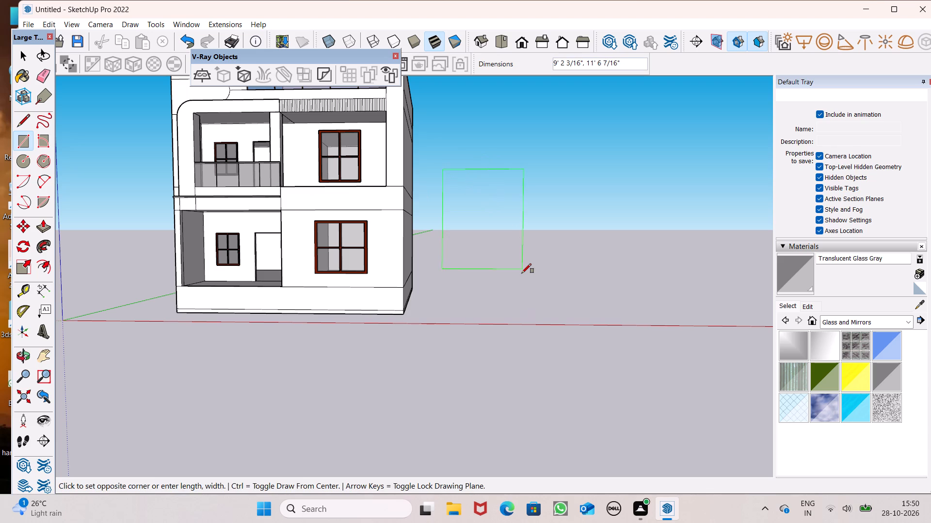
pyautogui.write("4'")
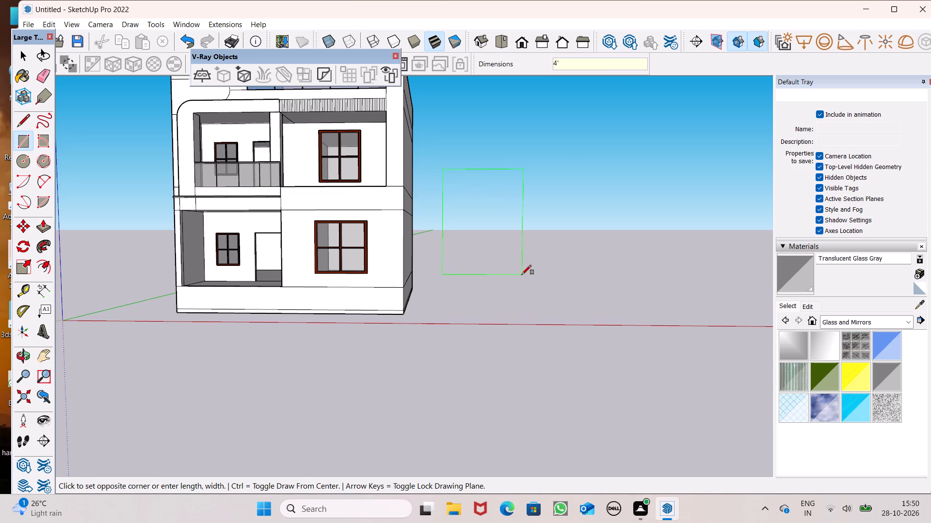
pyautogui.write(",7'")
pyautogui.press('Return')
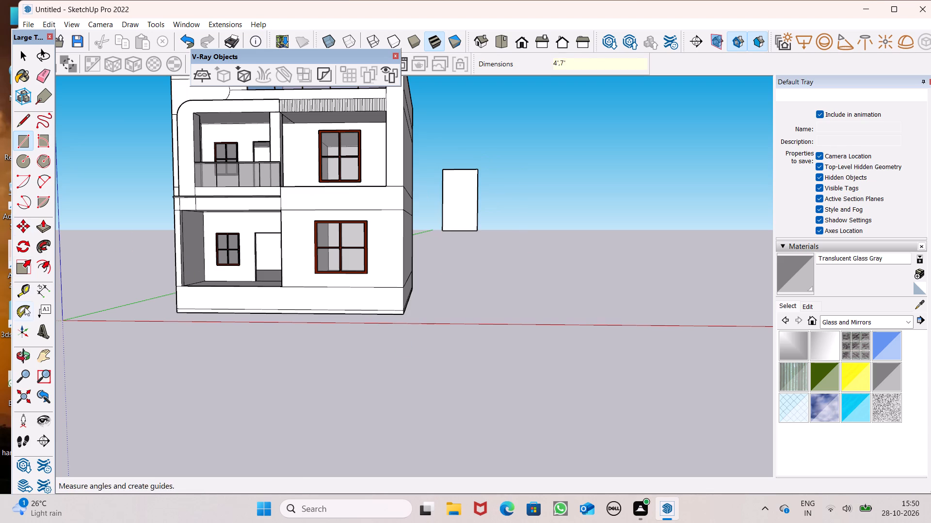
# Offset the door rectangle's outline inward by about 2" to form a narrow frame border.
pyautogui.click(51, 267)
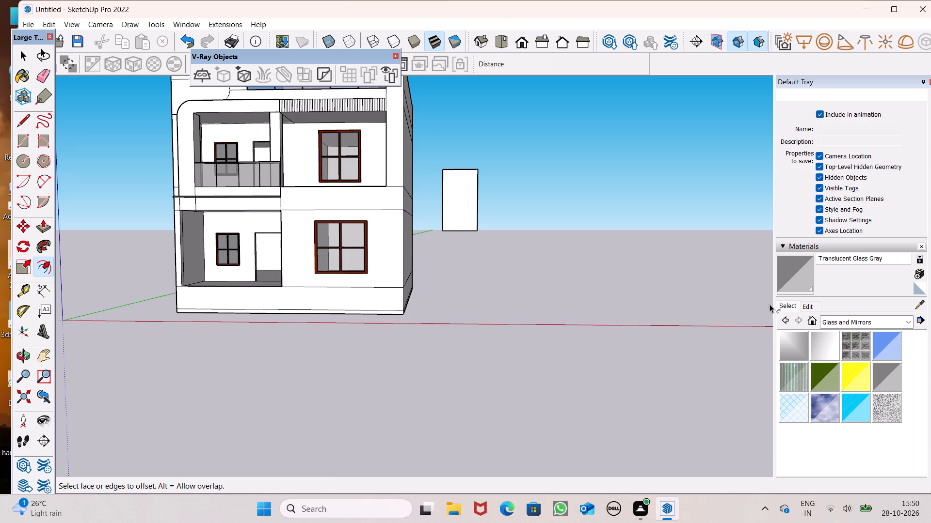
pyautogui.scroll(3, 420, 179)
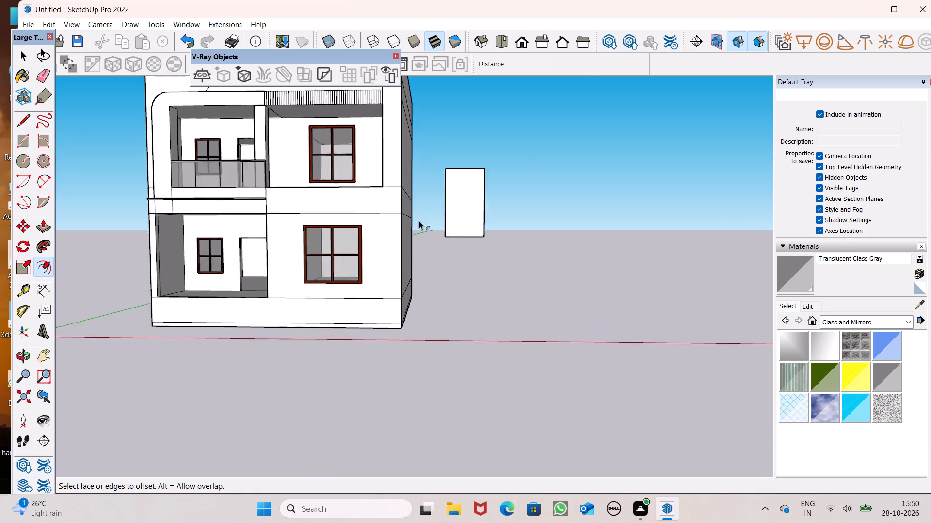
pyautogui.scroll(5, 419, 221)
pyautogui.scroll(-4, 507, 236)
pyautogui.scroll(6, 497, 76)
pyautogui.scroll(-4, 502, 136)
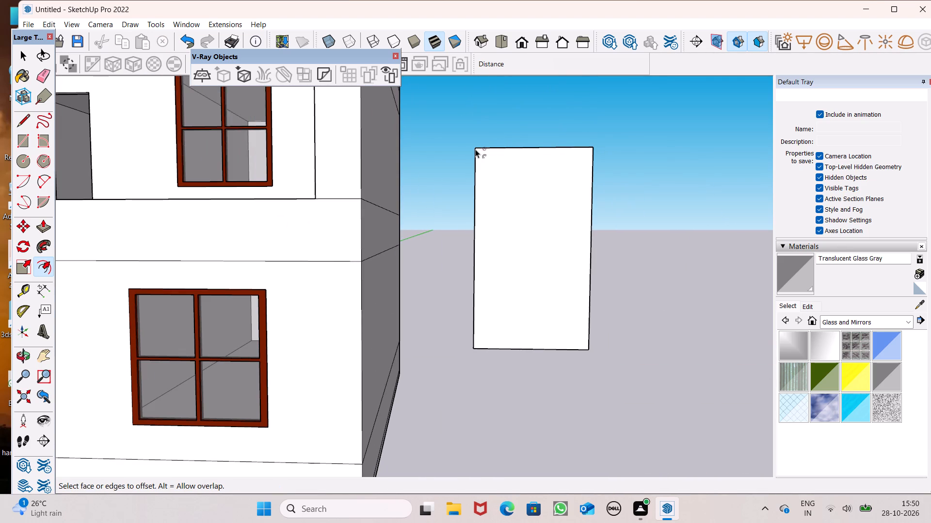
pyautogui.scroll(5, 475, 148)
pyautogui.moveTo(495, 150); pyautogui.dragTo(497, 156)
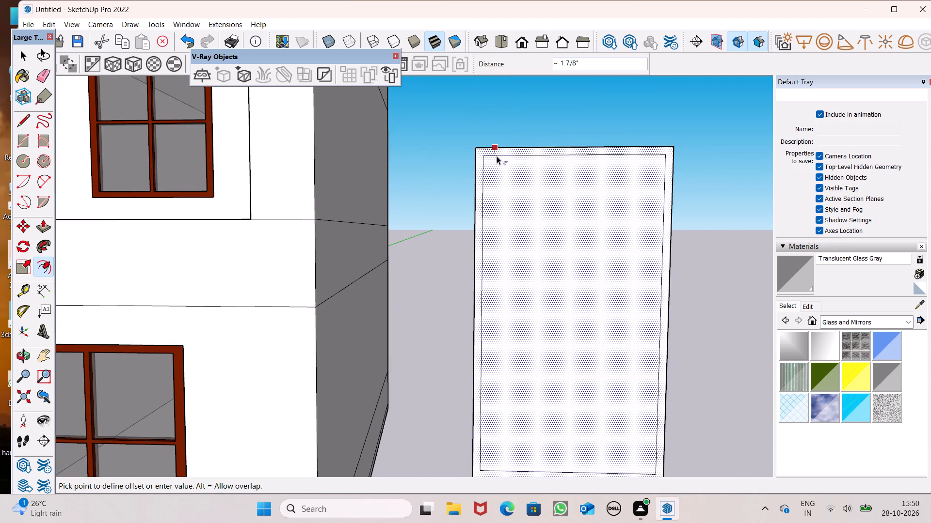
pyautogui.moveTo(497, 156); pyautogui.dragTo(497, 157)
pyautogui.scroll(-3, 475, 114)
pyautogui.scroll(2, 475, 114)
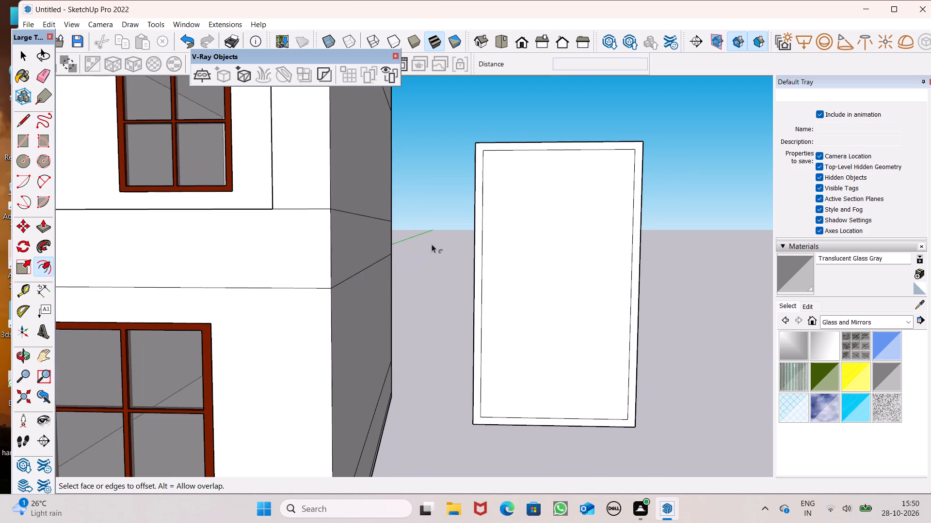
# Draw a vertical centre line from the inner outline's top edge to its bottom edge, dividing the door into two leaves.
pyautogui.click(24, 116)
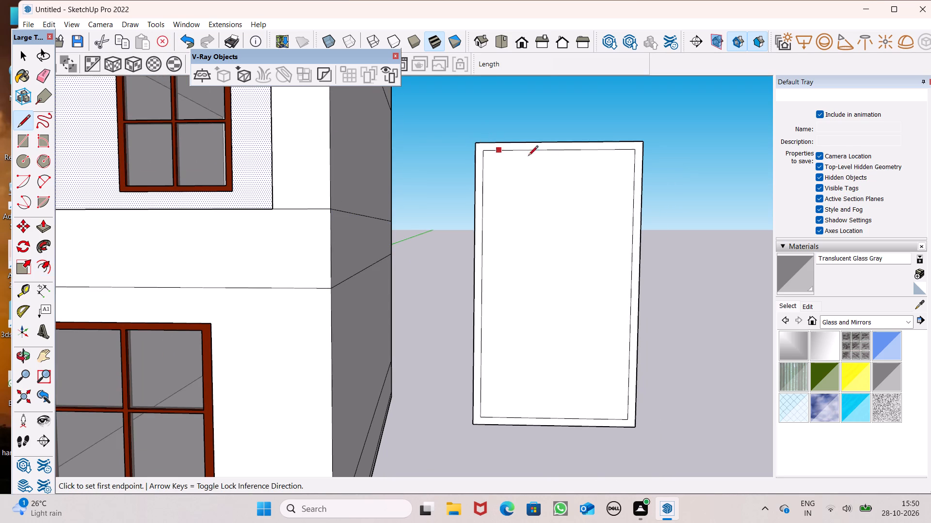
pyautogui.click(560, 151)
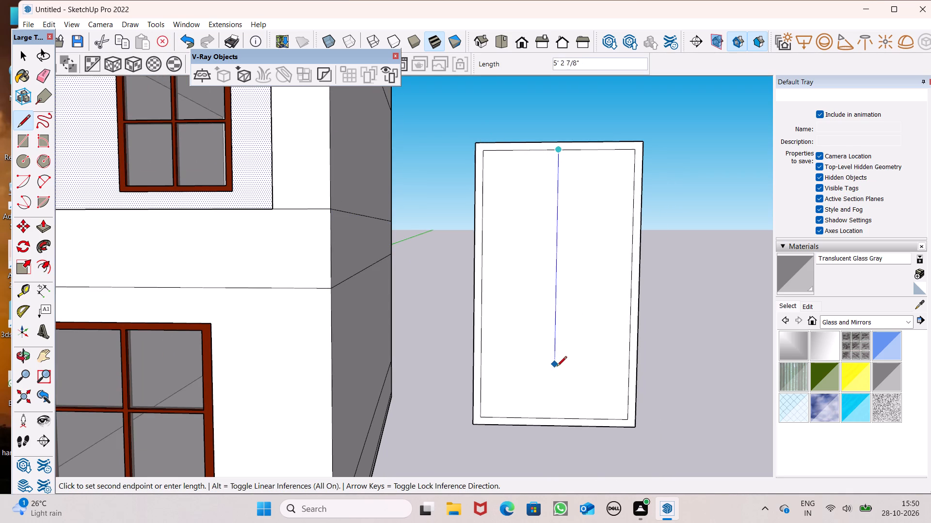
pyautogui.click(553, 417)
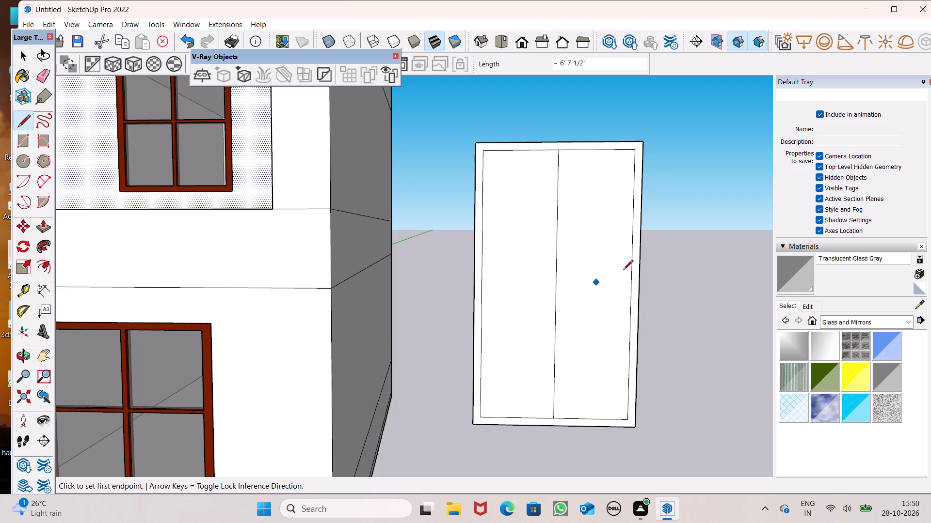
# Paint both the front and the back of the door's frame border with Color B08 from the Colors collection.
pyautogui.click(869, 323)
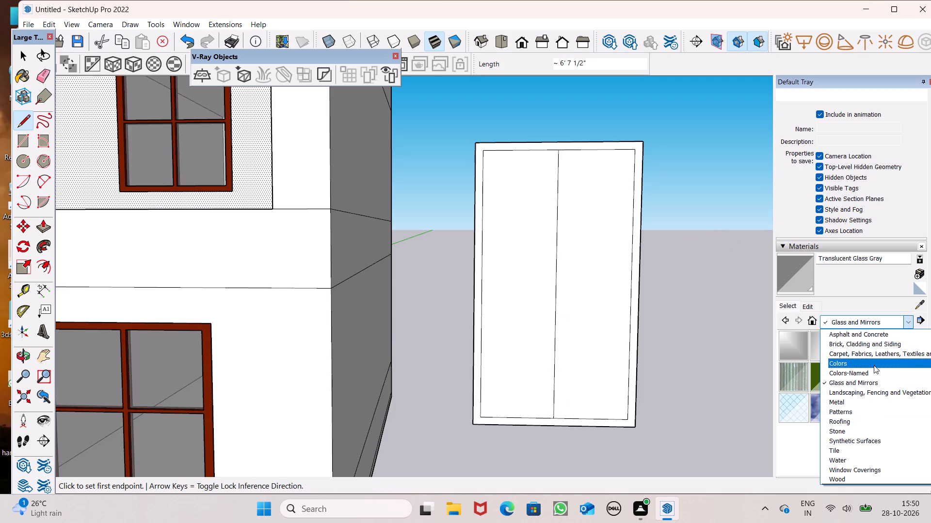
pyautogui.click(874, 365)
pyautogui.click(870, 440)
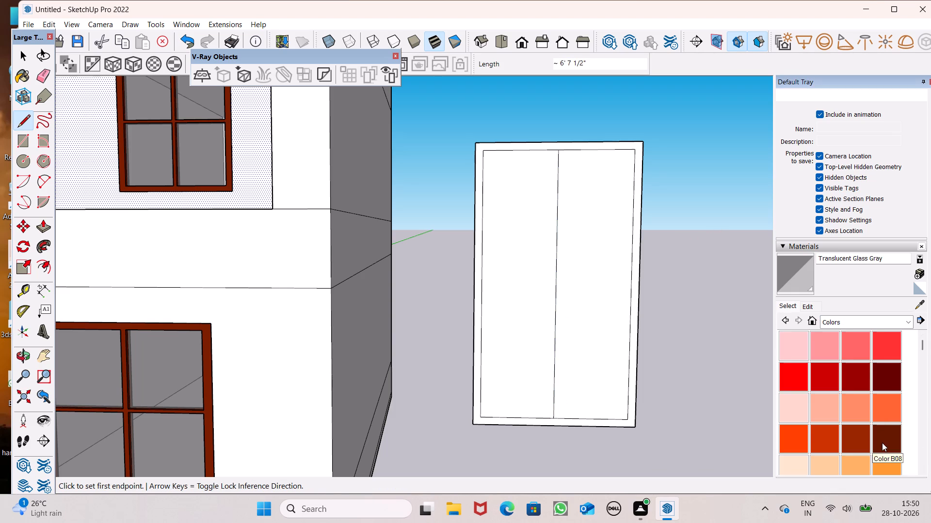
pyautogui.click(882, 443)
pyautogui.scroll(5, 685, 473)
pyautogui.scroll(-4, 533, 406)
pyautogui.click(521, 373)
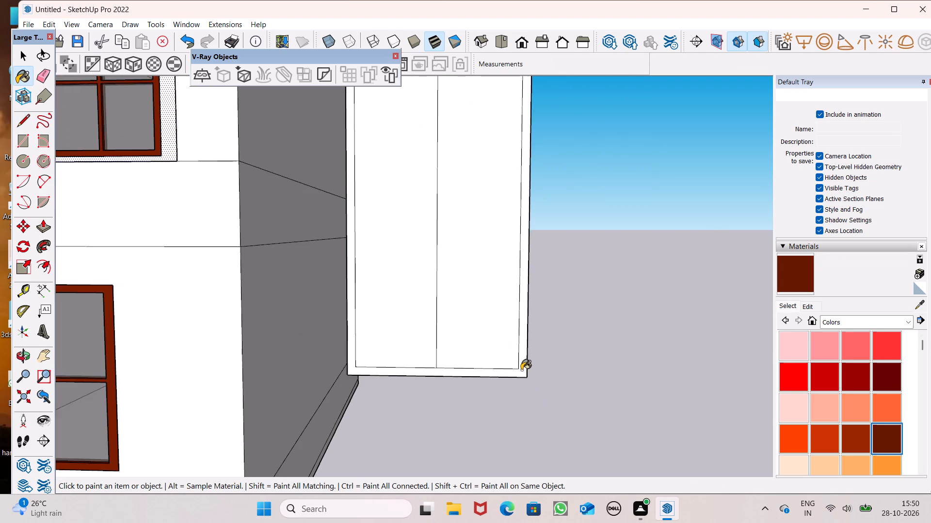
pyautogui.scroll(-3, 521, 370)
pyautogui.moveTo(532, 368); pyautogui.dragTo(0, 434, button='middle')
pyautogui.scroll(5, 116, 321)
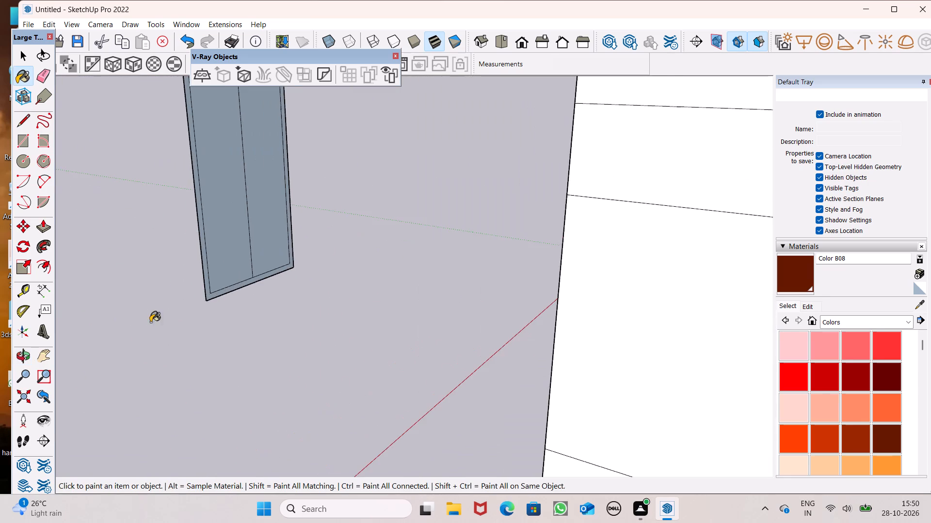
pyautogui.scroll(4, 206, 304)
pyautogui.click(239, 275)
pyautogui.press('space')
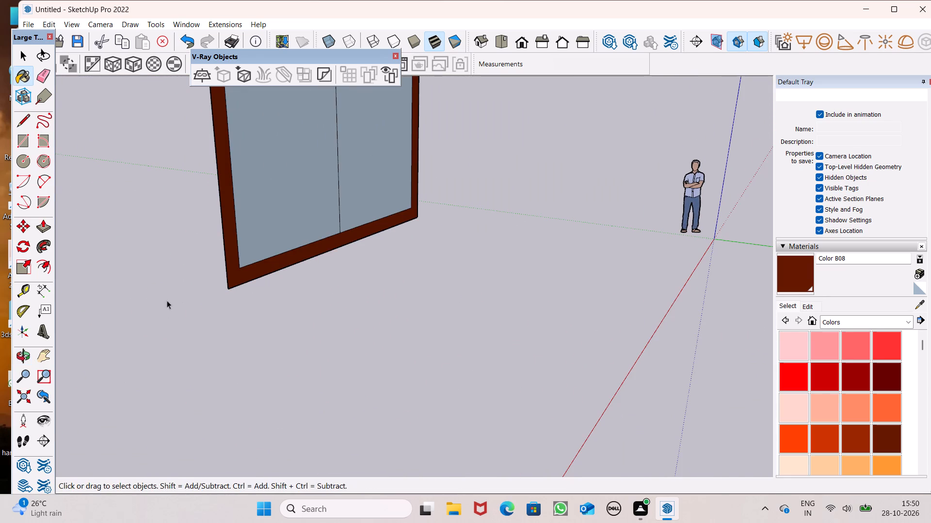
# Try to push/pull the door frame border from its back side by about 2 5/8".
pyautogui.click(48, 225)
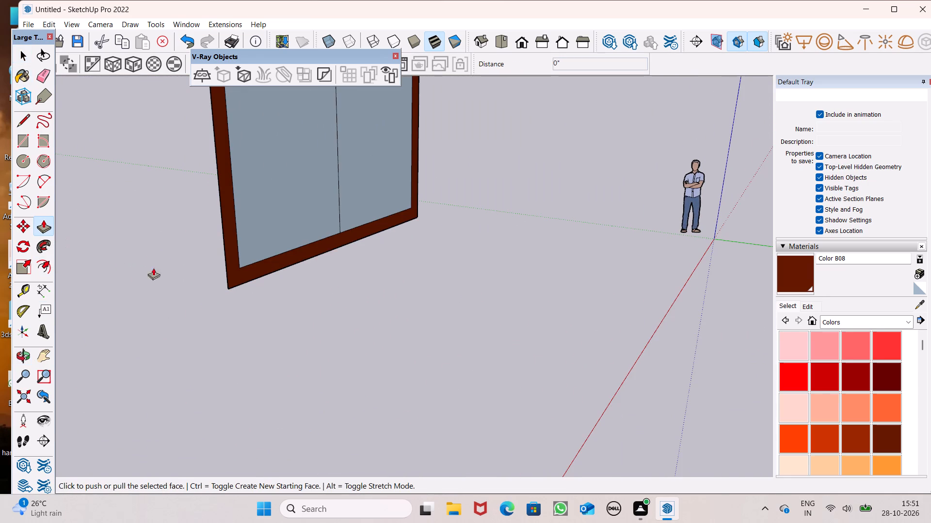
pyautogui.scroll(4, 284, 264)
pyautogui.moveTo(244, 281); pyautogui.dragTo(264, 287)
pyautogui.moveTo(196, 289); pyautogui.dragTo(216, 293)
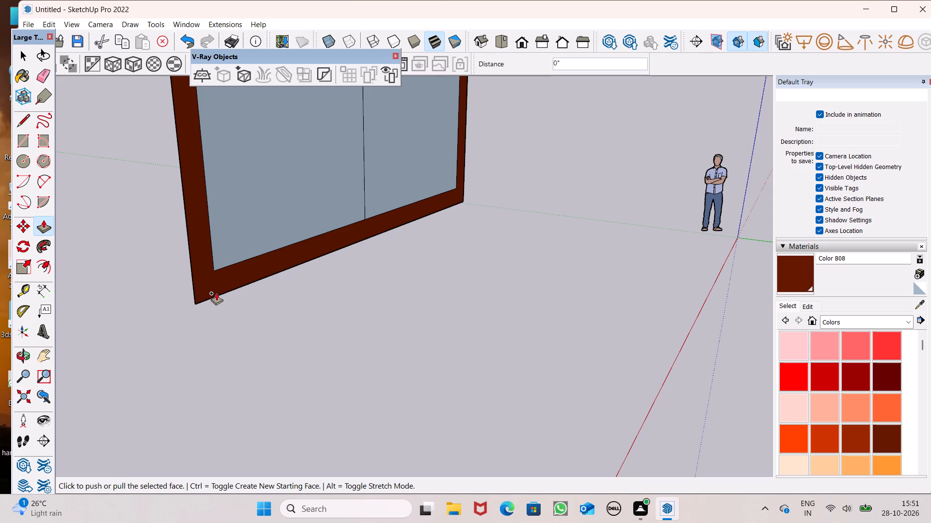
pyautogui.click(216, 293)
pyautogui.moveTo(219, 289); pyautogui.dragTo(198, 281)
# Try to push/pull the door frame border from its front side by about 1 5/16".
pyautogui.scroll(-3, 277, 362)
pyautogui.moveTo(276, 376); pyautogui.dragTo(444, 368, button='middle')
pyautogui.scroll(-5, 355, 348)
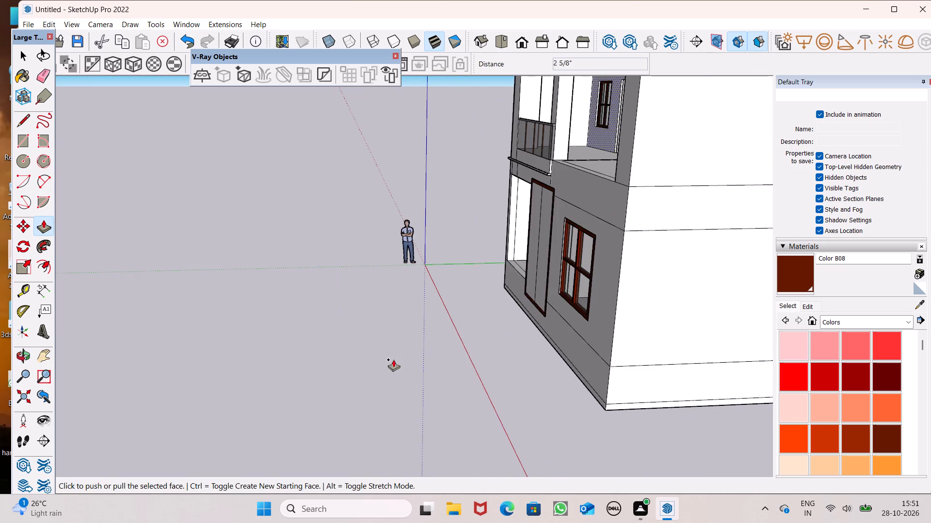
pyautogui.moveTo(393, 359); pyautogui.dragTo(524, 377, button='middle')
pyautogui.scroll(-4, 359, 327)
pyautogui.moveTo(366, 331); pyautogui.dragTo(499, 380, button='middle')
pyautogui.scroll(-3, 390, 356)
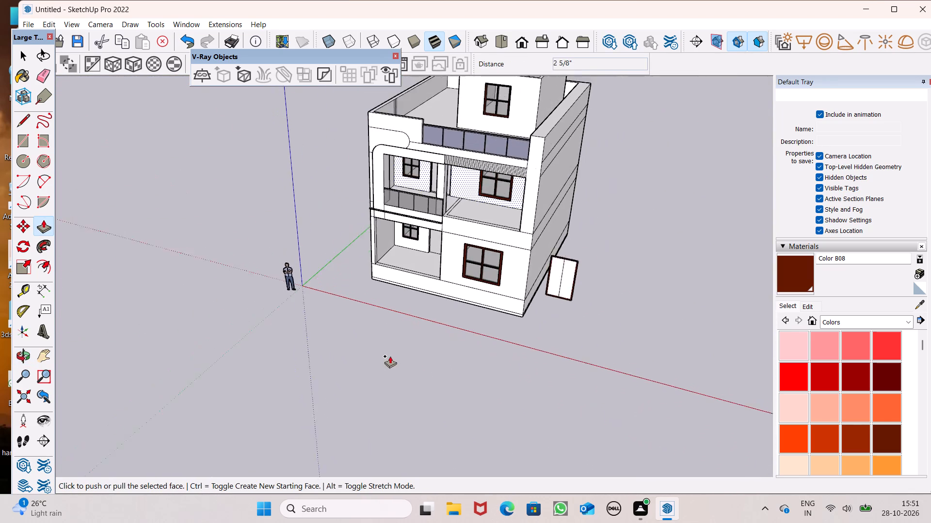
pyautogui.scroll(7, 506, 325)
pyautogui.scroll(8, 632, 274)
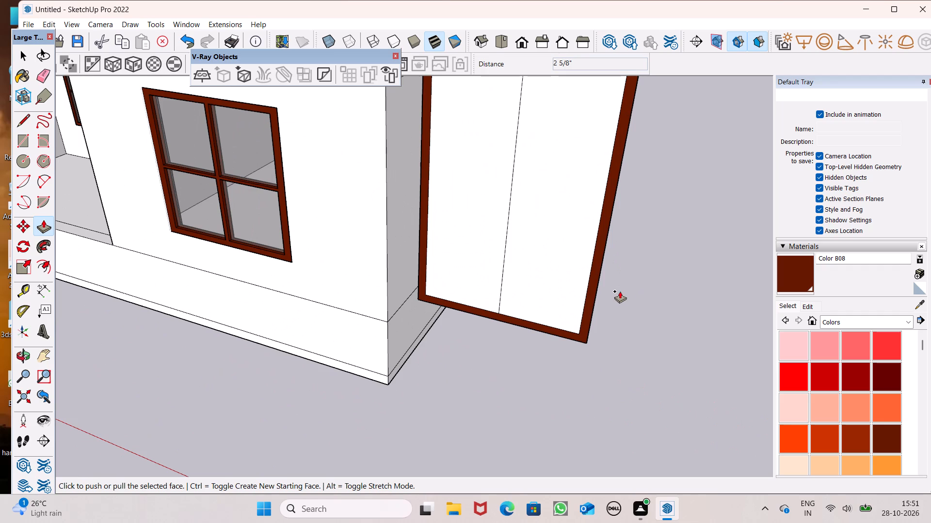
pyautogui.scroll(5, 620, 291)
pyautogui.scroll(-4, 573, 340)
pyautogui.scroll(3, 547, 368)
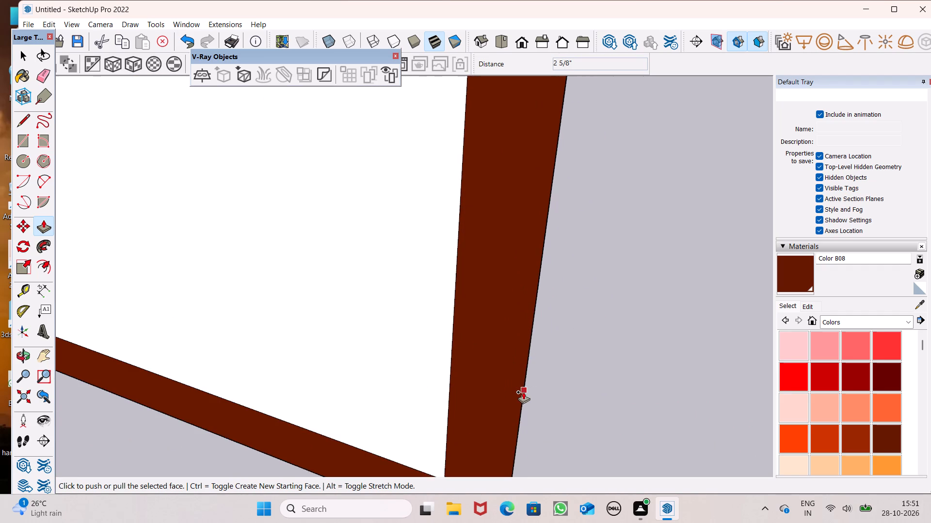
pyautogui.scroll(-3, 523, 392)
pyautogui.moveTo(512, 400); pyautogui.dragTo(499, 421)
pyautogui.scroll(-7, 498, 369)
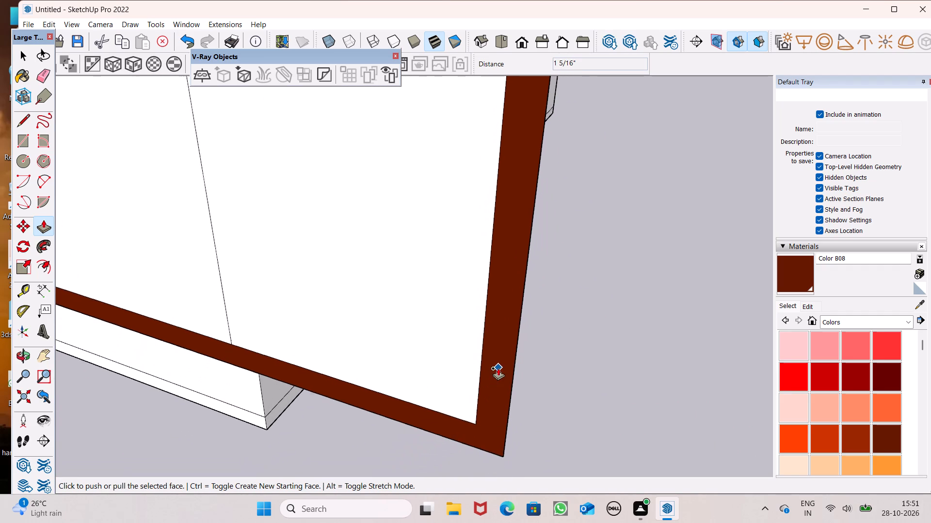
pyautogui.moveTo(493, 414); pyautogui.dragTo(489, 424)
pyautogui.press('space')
# Push/pull the door's brown frame border so that it stands out from the plane of the two leaves.
pyautogui.click(498, 405)
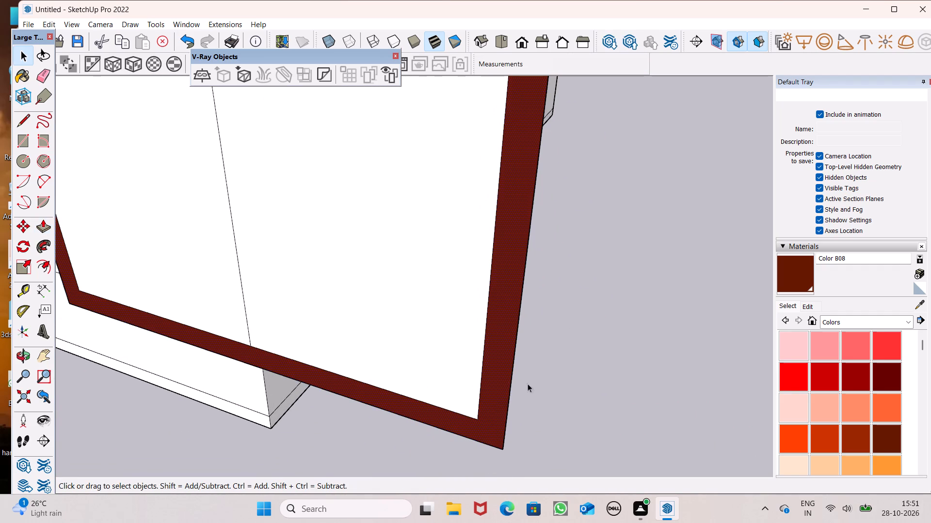
pyautogui.click(555, 378)
pyautogui.click(489, 372)
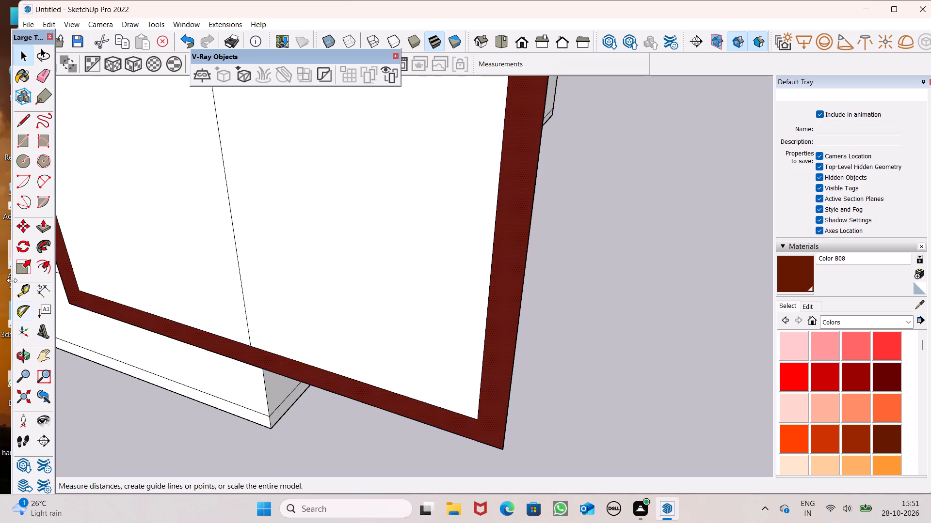
pyautogui.click(47, 227)
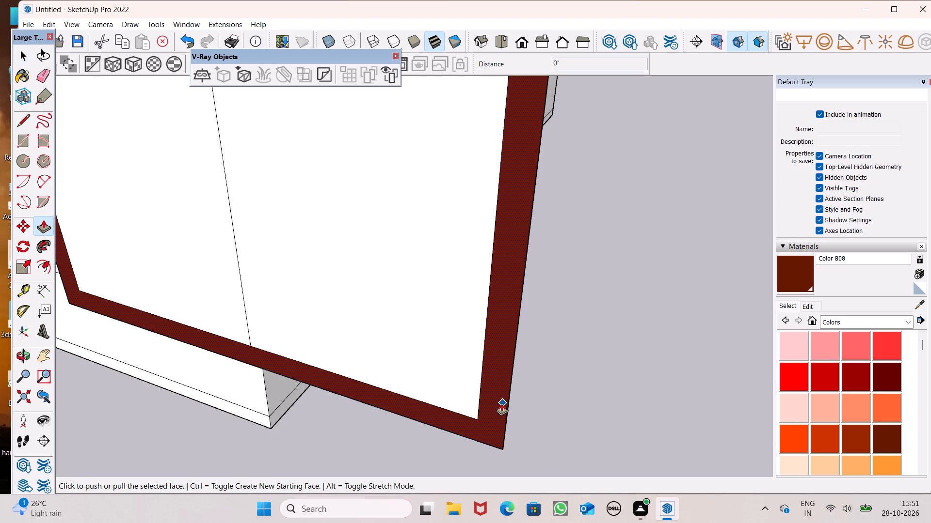
pyautogui.moveTo(500, 403); pyautogui.dragTo(496, 421)
pyautogui.press('space')
pyautogui.scroll(-3, 558, 416)
pyautogui.click(570, 421)
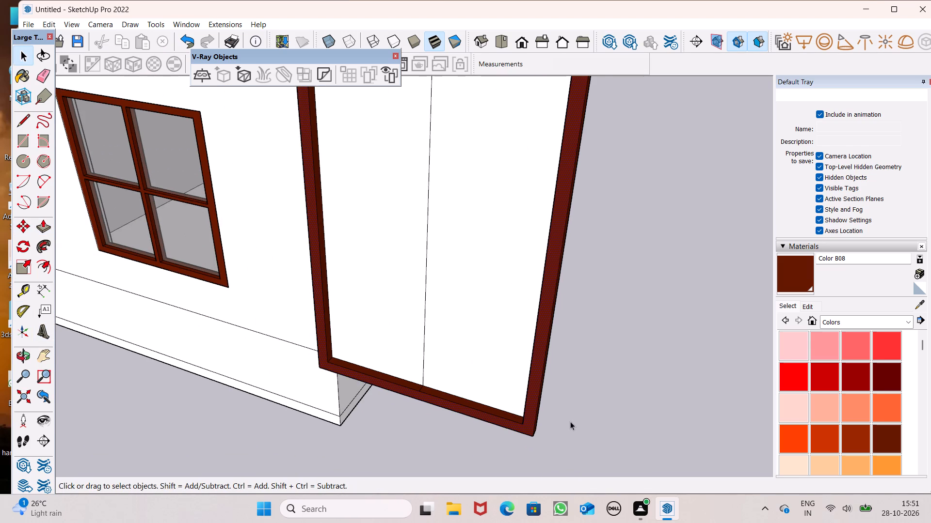
# Paint both door leaves with Color D07 from the Colors collection.
pyautogui.moveTo(571, 420); pyautogui.dragTo(601, 418, button='middle')
pyautogui.scroll(-2, 799, 422)
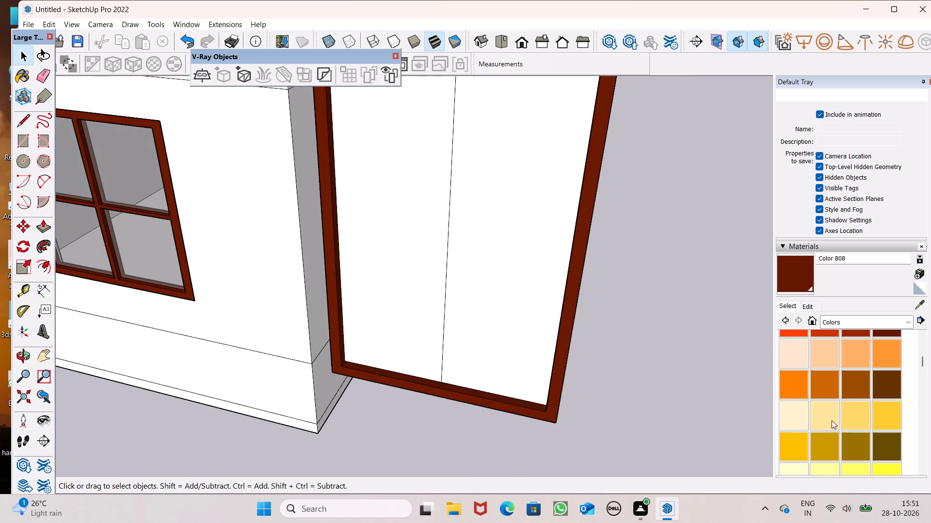
pyautogui.click(846, 442)
pyautogui.click(493, 345)
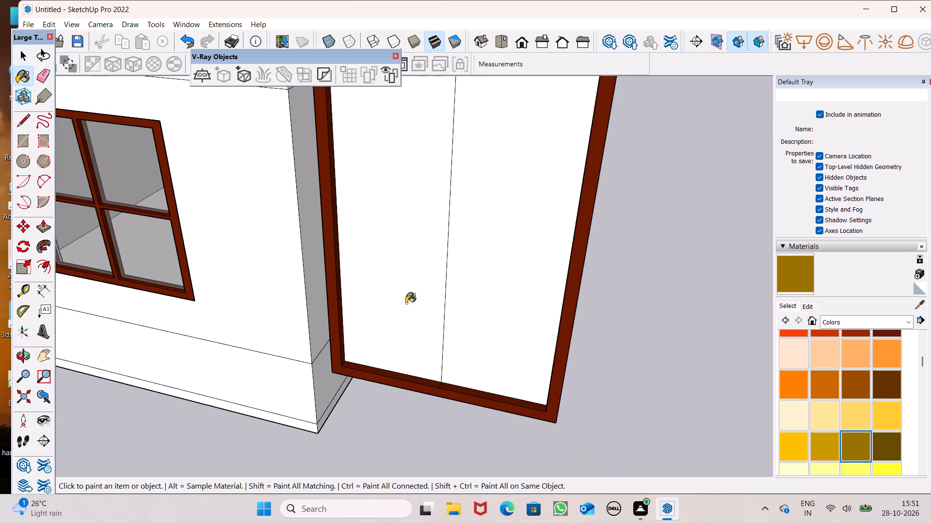
pyautogui.click(406, 303)
pyautogui.scroll(-1, 530, 393)
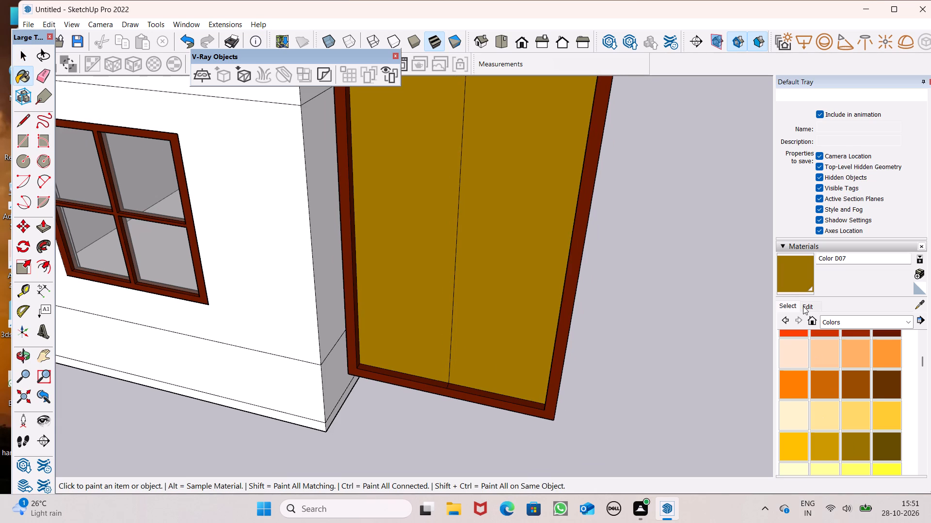
# Edit the leaves' Color D07 material, setting its blue value to 85 for a lighter brown.
pyautogui.click(803, 306)
pyautogui.click(817, 383)
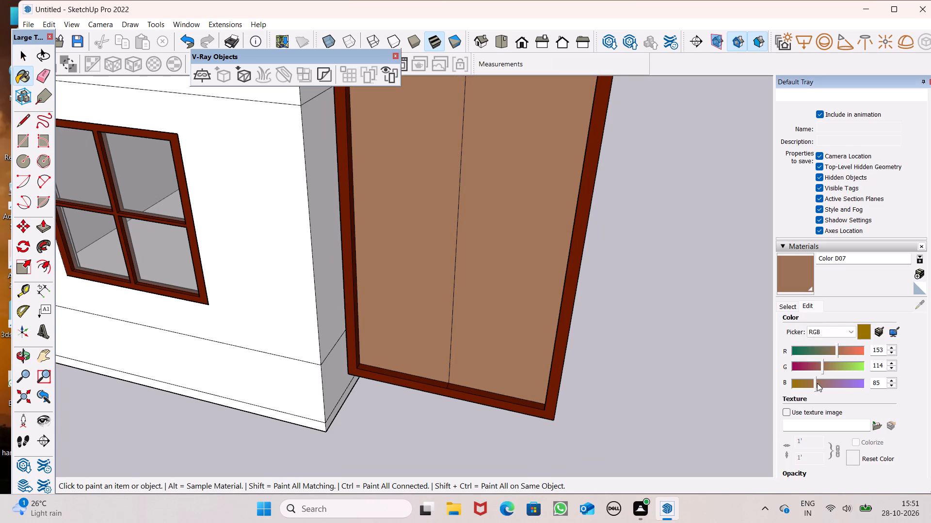
pyautogui.scroll(-5, 732, 362)
pyautogui.press('space')
# Select the whole door, both leaves and frame, and make it a group.
pyautogui.scroll(-4, 482, 390)
pyautogui.moveTo(558, 429); pyautogui.dragTo(591, 366, button='middle')
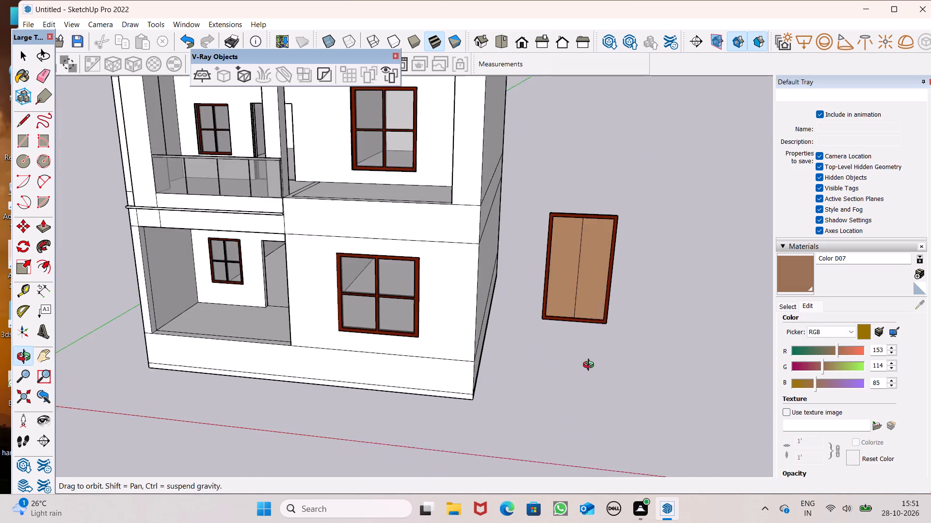
pyautogui.moveTo(591, 366); pyautogui.dragTo(593, 364, button='middle')
pyautogui.scroll(6, 610, 339)
pyautogui.press('space')
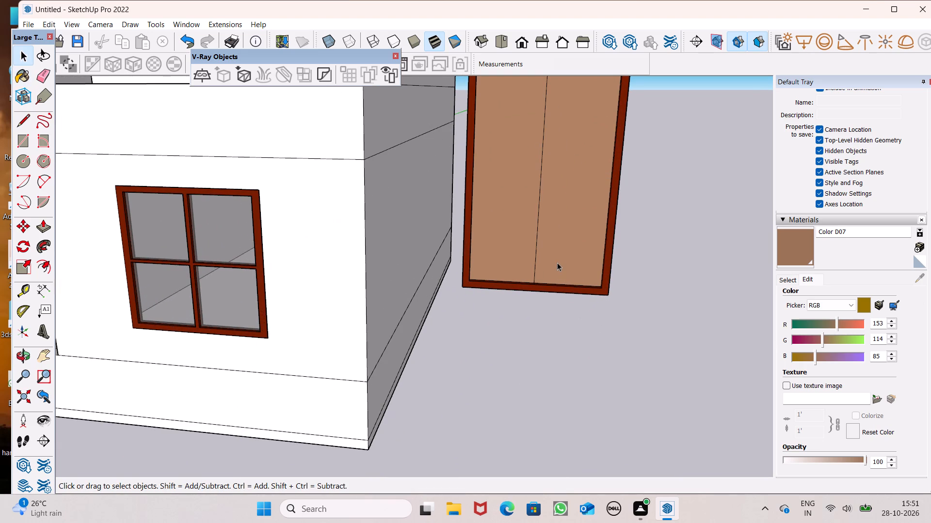
pyautogui.tripleClick(557, 262)
pyautogui.doubleClick(557, 262)
pyautogui.rightClick(557, 261)
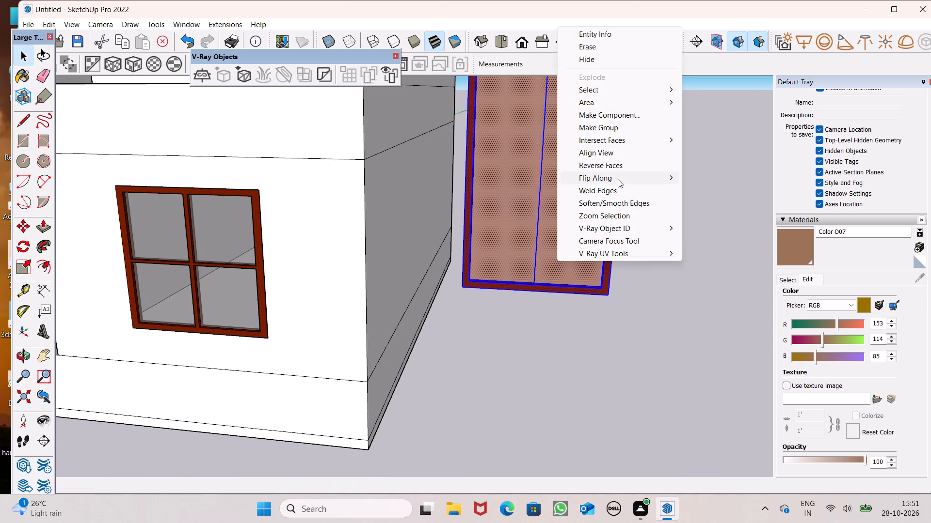
pyautogui.click(616, 132)
# Move the door group from beside the house onto the ground-floor porch, just in front of its doorway.
pyautogui.press('m')
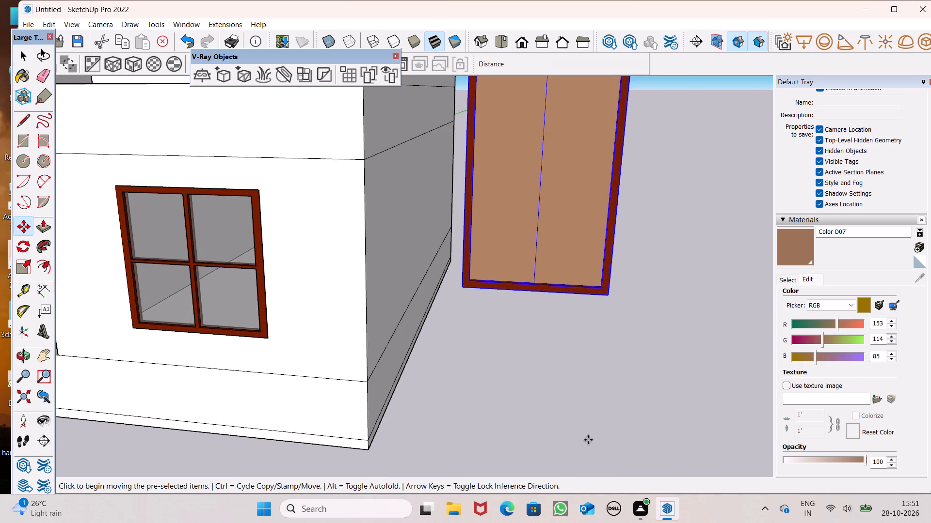
pyautogui.scroll(-7, 589, 444)
pyautogui.press('Return')
pyautogui.scroll(-5, 612, 426)
pyautogui.moveTo(611, 416); pyautogui.dragTo(633, 381, button='middle')
pyautogui.scroll(1, 633, 382)
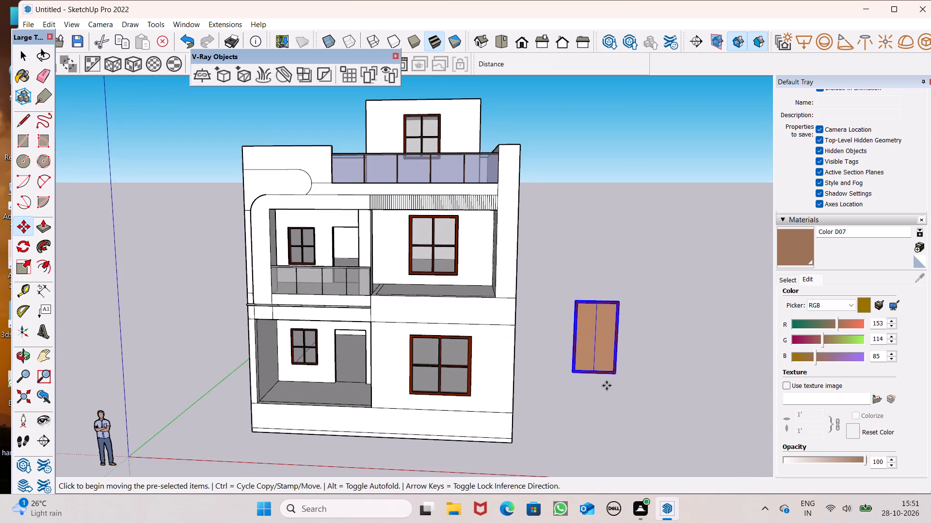
pyautogui.moveTo(615, 374); pyautogui.dragTo(321, 380)
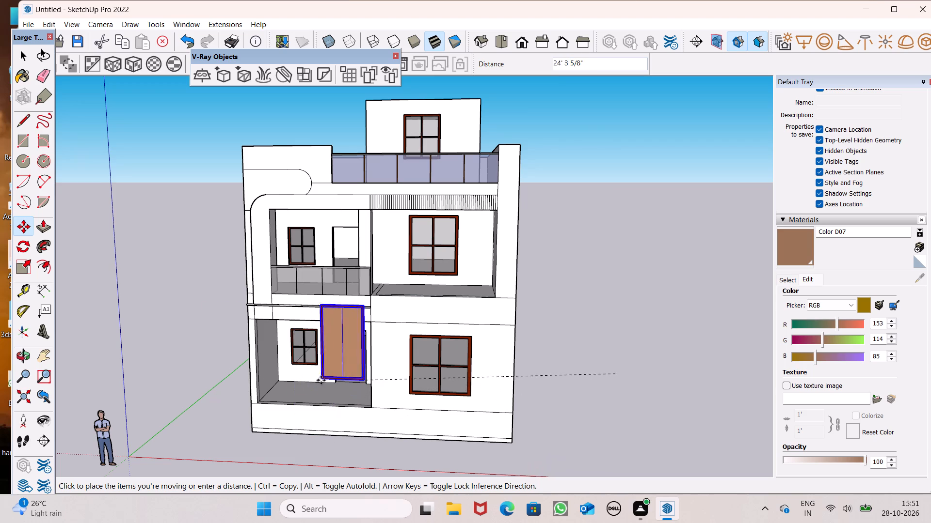
pyautogui.moveTo(321, 380); pyautogui.dragTo(350, 411)
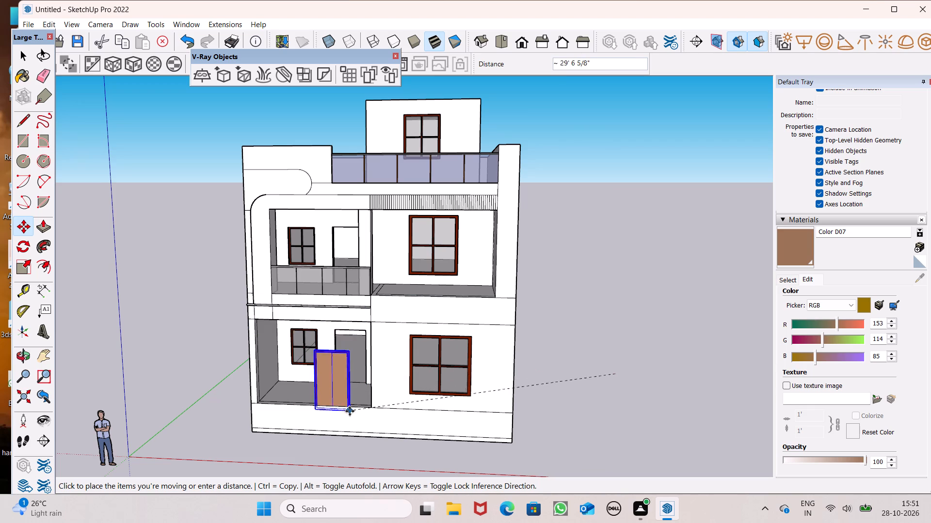
pyautogui.moveTo(350, 411); pyautogui.dragTo(361, 372)
pyautogui.scroll(8, 340, 387)
pyautogui.moveTo(353, 406); pyautogui.dragTo(442, 429, button='middle')
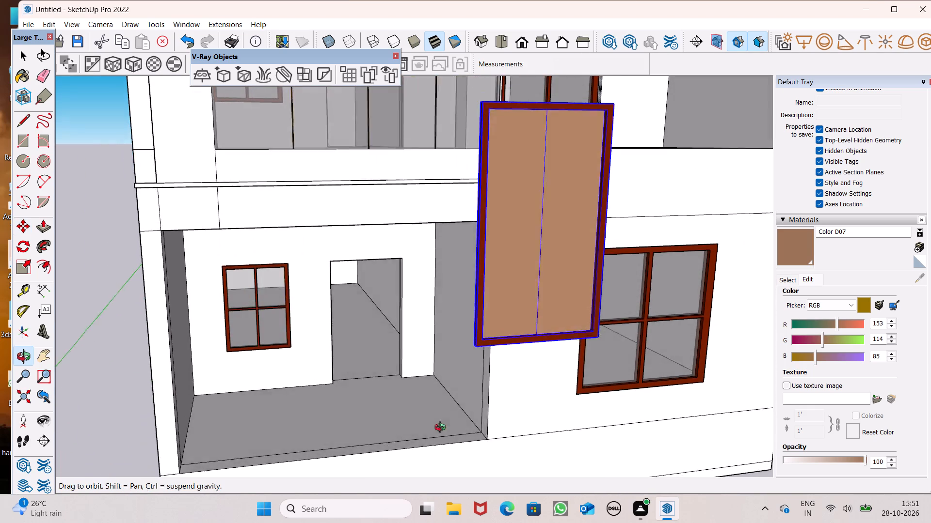
pyautogui.moveTo(442, 429); pyautogui.dragTo(450, 456, button='middle')
pyautogui.moveTo(493, 423); pyautogui.dragTo(308, 375)
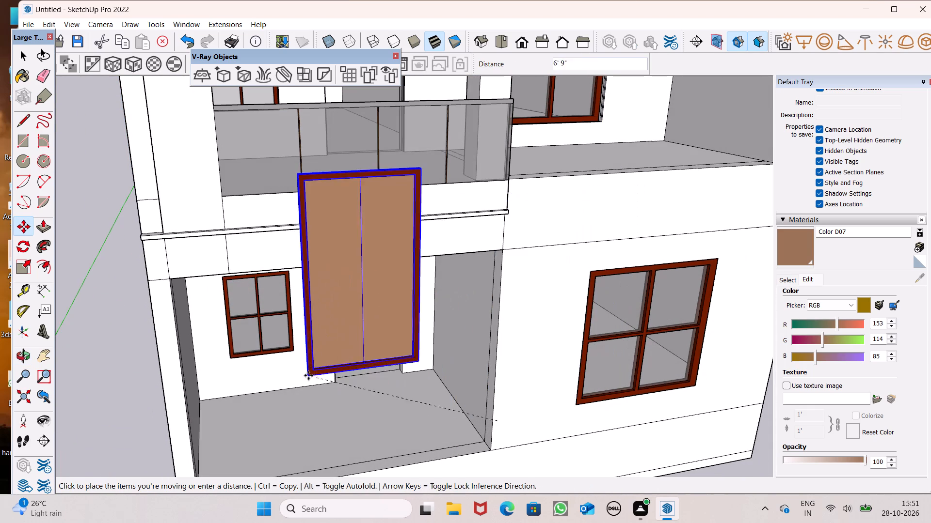
pyautogui.moveTo(308, 375); pyautogui.dragTo(335, 432)
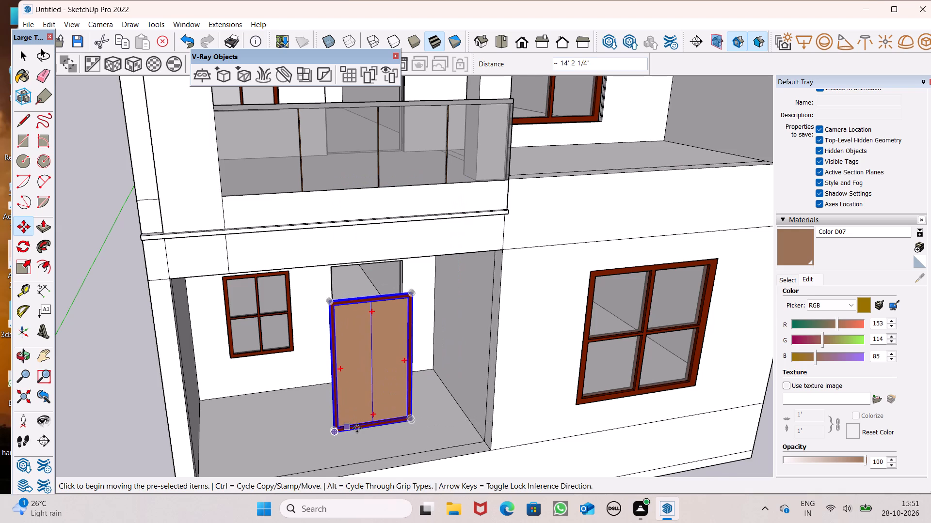
# Move the door group by its lower frame corner onto the matching bottom corner of the ground-floor doorway.
pyautogui.scroll(1, 357, 428)
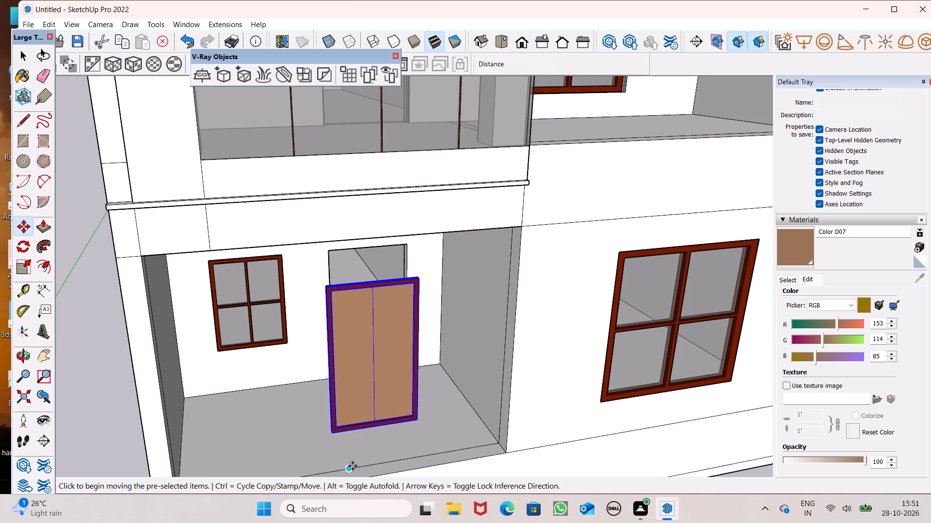
pyautogui.scroll(2, 376, 433)
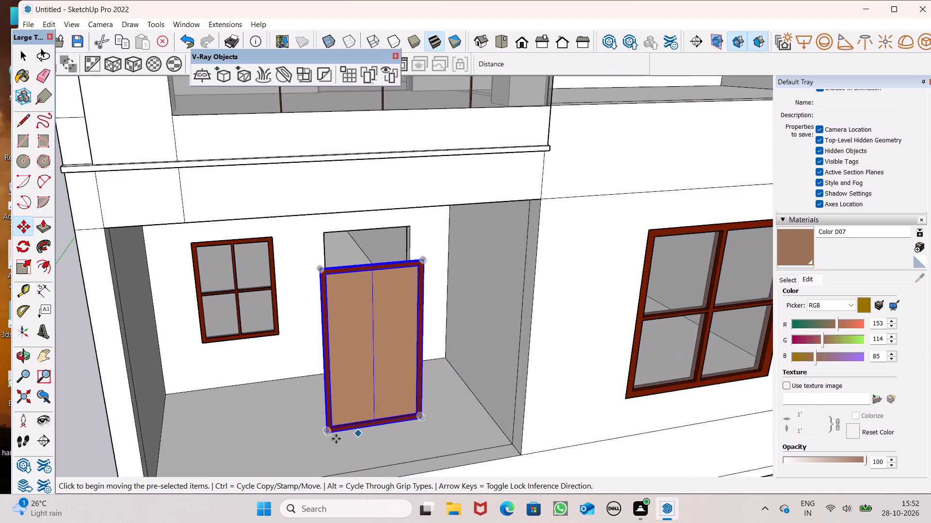
pyautogui.scroll(6, 336, 439)
pyautogui.moveTo(344, 446); pyautogui.dragTo(415, 471, button='middle')
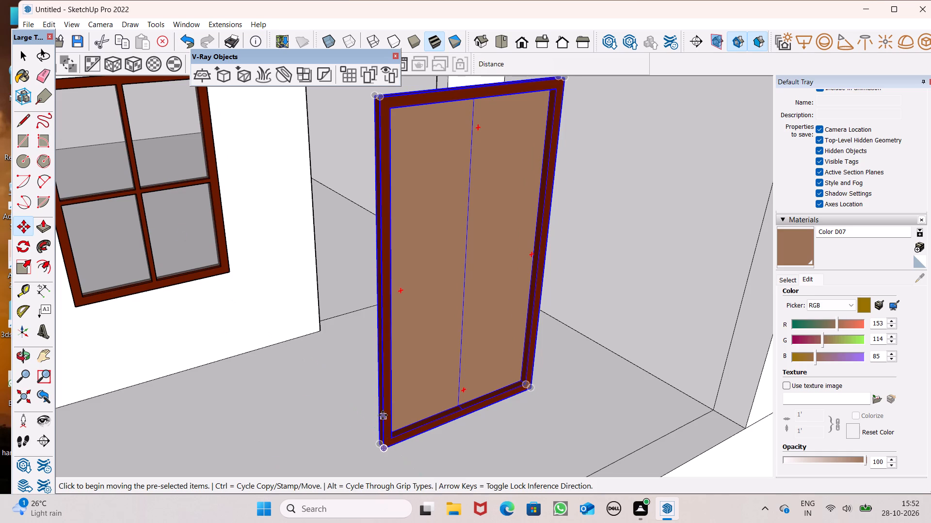
pyautogui.moveTo(385, 427); pyautogui.dragTo(407, 394, button='middle')
pyautogui.scroll(1, 410, 421)
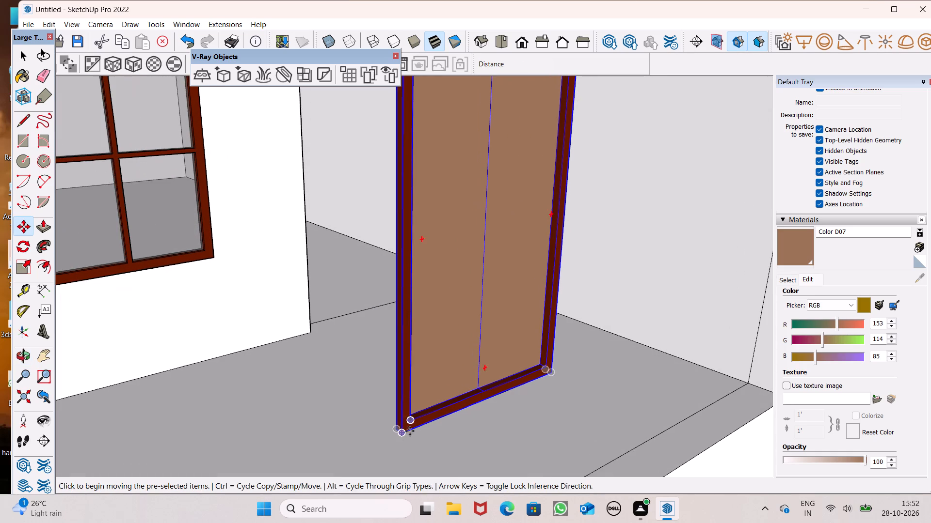
pyautogui.moveTo(406, 434); pyautogui.dragTo(402, 432)
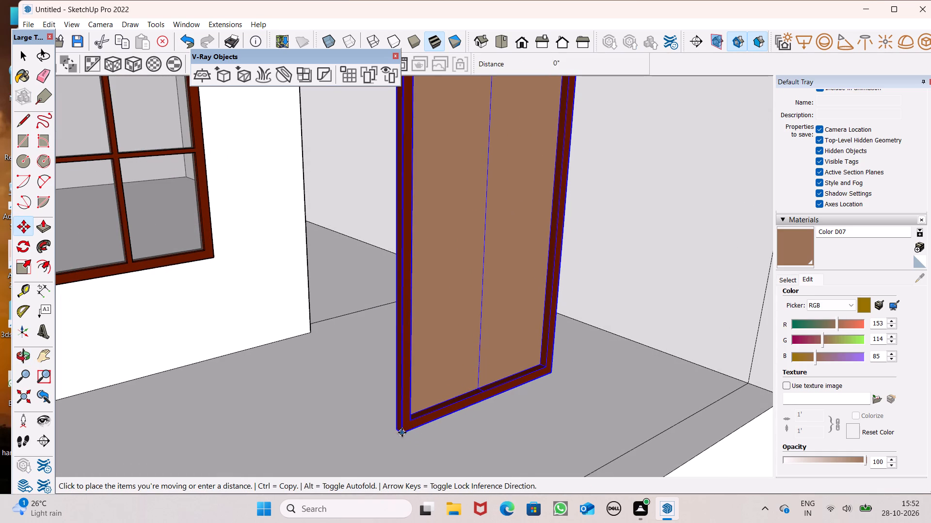
pyautogui.moveTo(402, 432); pyautogui.dragTo(309, 333)
# Examine the fit of the door in the ground-floor doorway and its look within the whole facade.
pyautogui.scroll(-2, 308, 345)
pyautogui.moveTo(338, 383); pyautogui.dragTo(334, 382, button='middle')
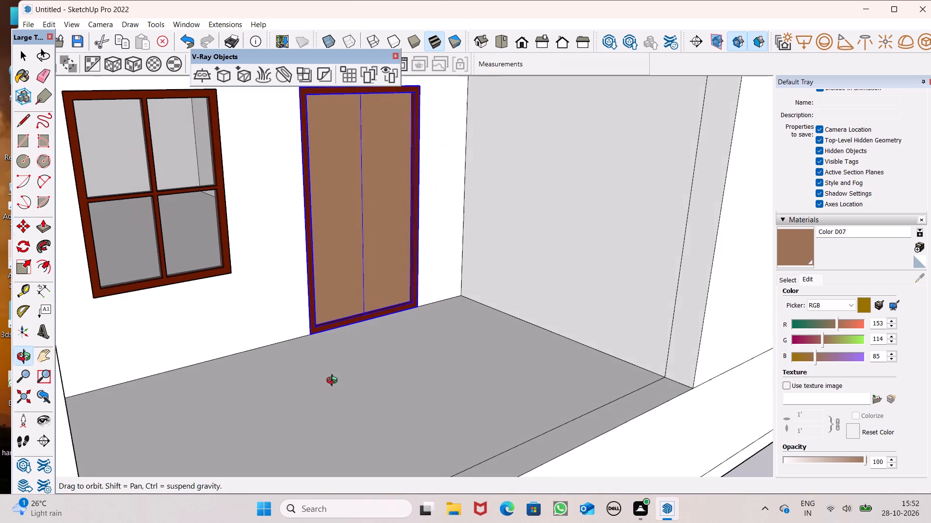
pyautogui.moveTo(334, 382); pyautogui.dragTo(290, 373, button='middle')
pyautogui.scroll(-4, 289, 382)
pyautogui.moveTo(373, 422); pyautogui.dragTo(278, 418, button='middle')
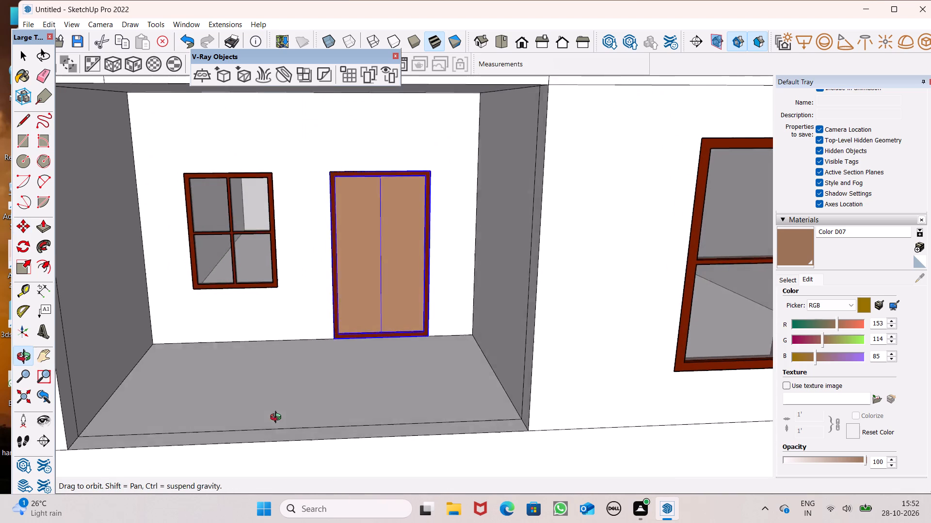
pyautogui.moveTo(278, 418); pyautogui.dragTo(274, 415, button='middle')
pyautogui.scroll(-13, 276, 405)
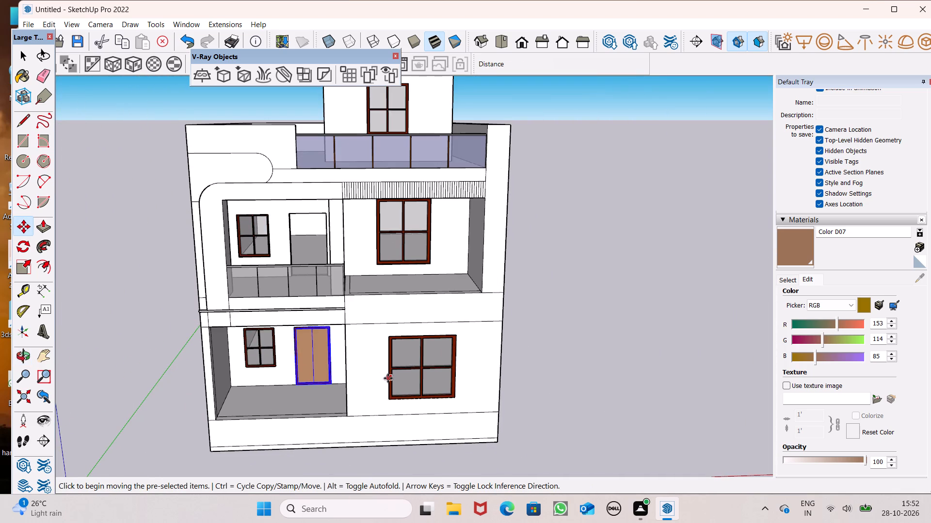
# Bring the door group from the ground-floor doorway straight up to the balcony doorway on the floor above.
pyautogui.moveTo(388, 379); pyautogui.dragTo(361, 395, button='middle')
pyautogui.scroll(-3, 313, 390)
pyautogui.scroll(8, 316, 272)
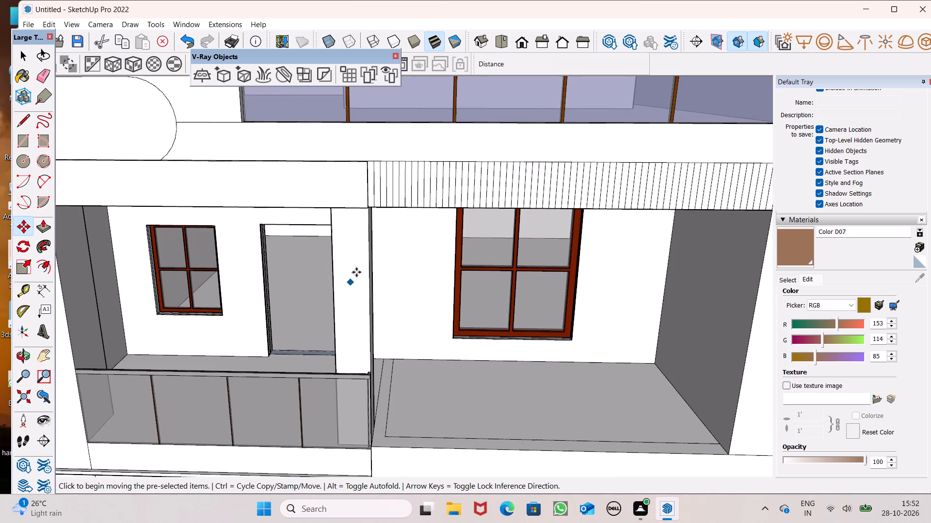
pyautogui.scroll(-5, 358, 271)
pyautogui.moveTo(322, 396); pyautogui.dragTo(353, 334, button='middle')
pyautogui.scroll(-4, 356, 333)
pyautogui.scroll(-2, 344, 454)
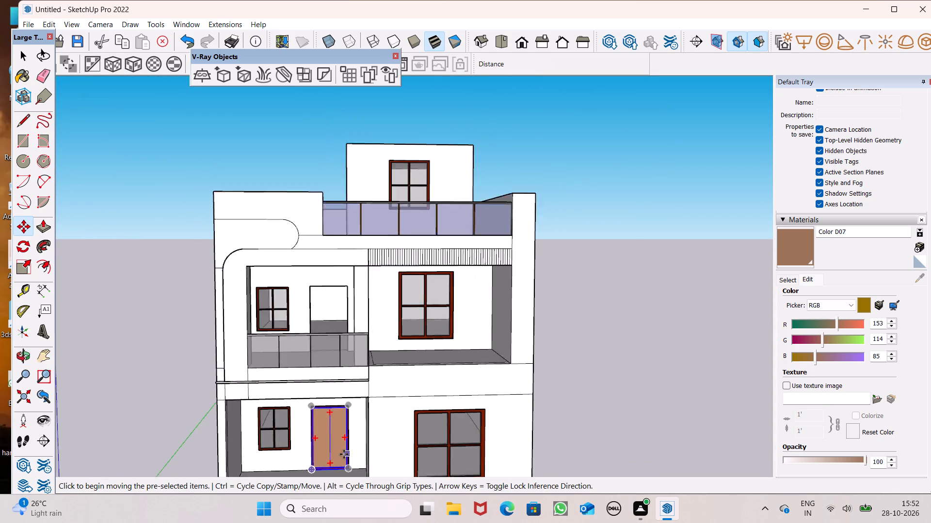
pyautogui.scroll(-1, 344, 454)
pyautogui.moveTo(344, 454); pyautogui.dragTo(399, 490, button='middle')
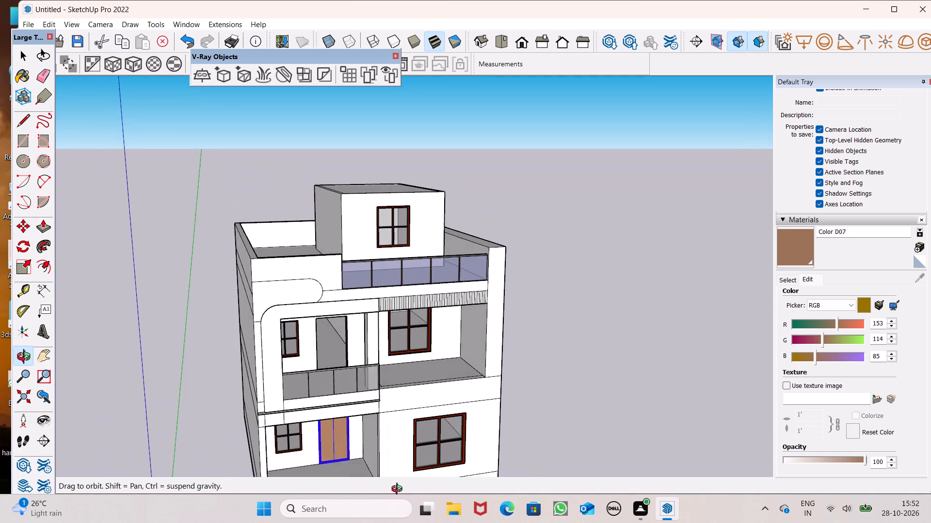
pyautogui.moveTo(399, 490); pyautogui.dragTo(358, 480, button='middle')
pyautogui.scroll(3, 338, 307)
pyautogui.scroll(-3, 338, 379)
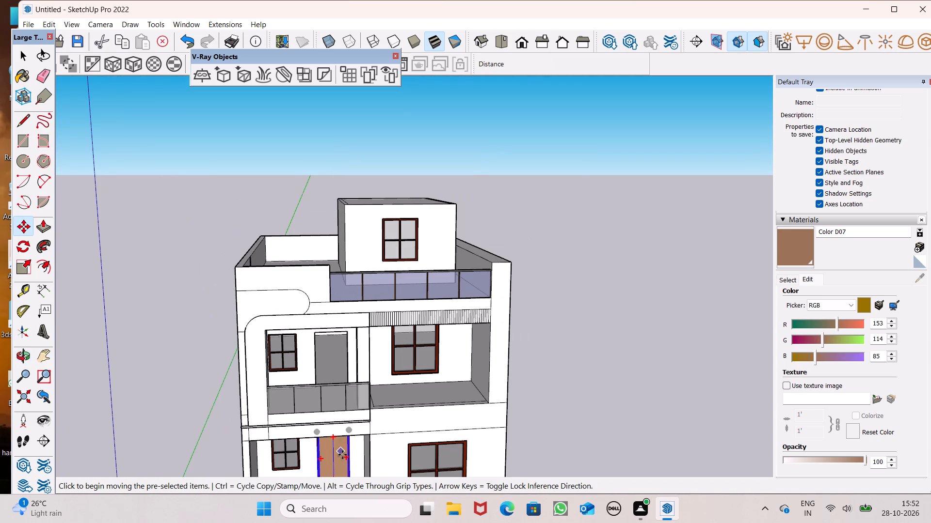
pyautogui.scroll(-3, 328, 390)
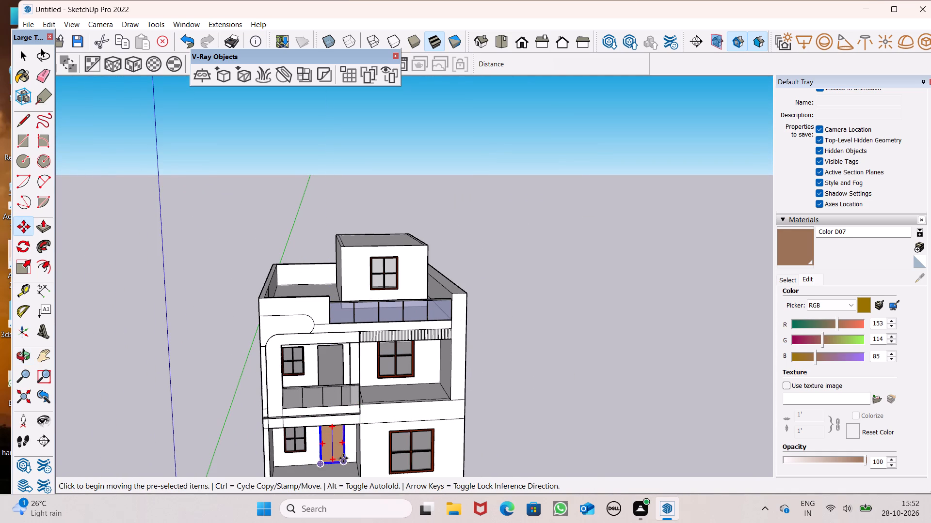
pyautogui.moveTo(345, 461); pyautogui.dragTo(342, 371)
pyautogui.scroll(8, 337, 370)
pyautogui.moveTo(344, 383); pyautogui.dragTo(350, 403, button='middle')
pyautogui.scroll(5, 349, 397)
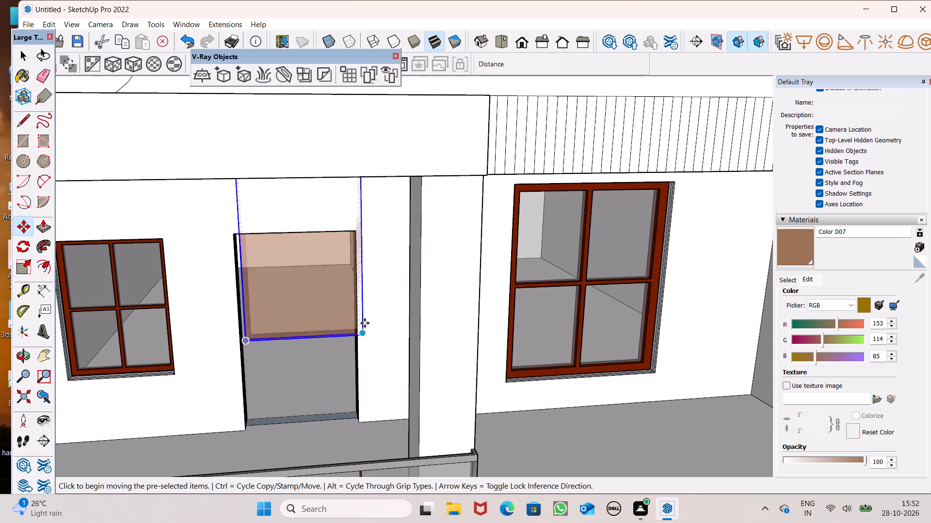
# Lower the door at the balcony about 3' 3 13/16", fitting its bottom corner to the doorway's bottom corner, and deselect it.
pyautogui.moveTo(363, 334); pyautogui.dragTo(366, 422)
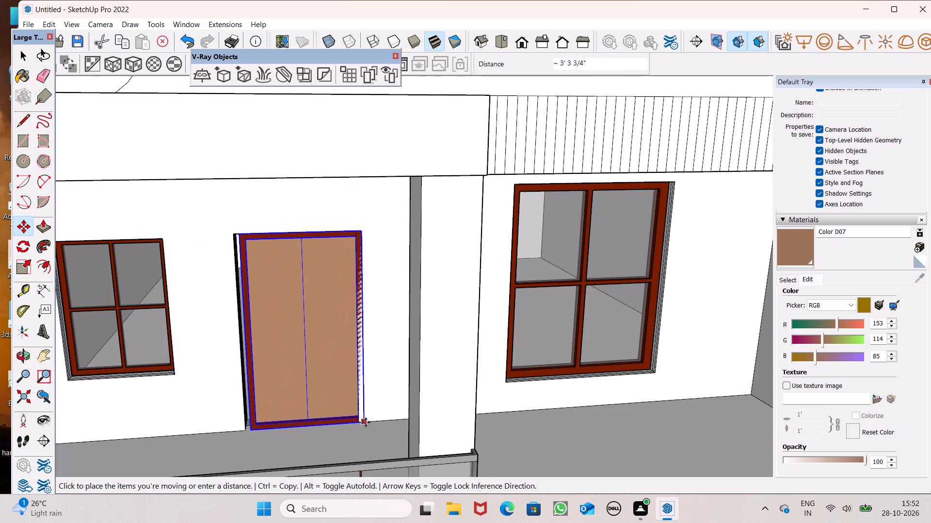
pyautogui.moveTo(366, 422); pyautogui.dragTo(364, 420)
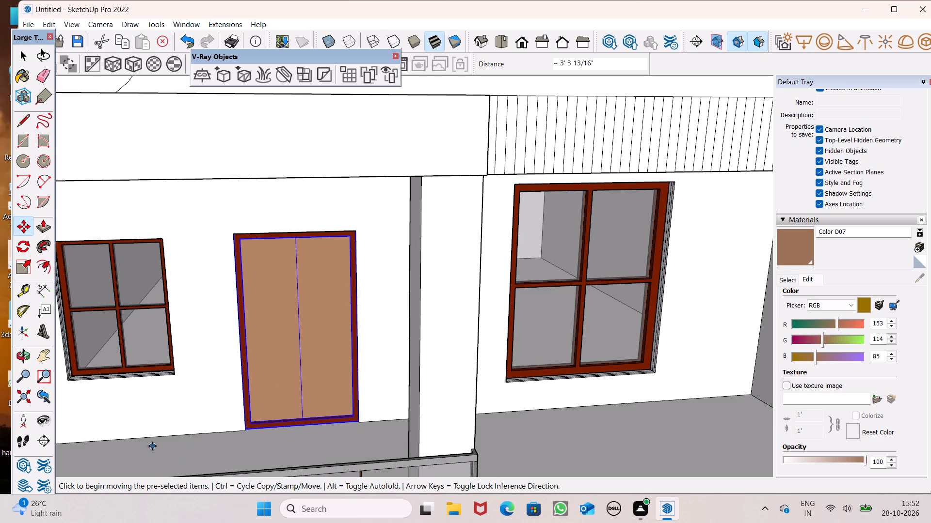
pyautogui.press('space')
pyautogui.scroll(-14, 148, 448)
pyautogui.click(468, 310)
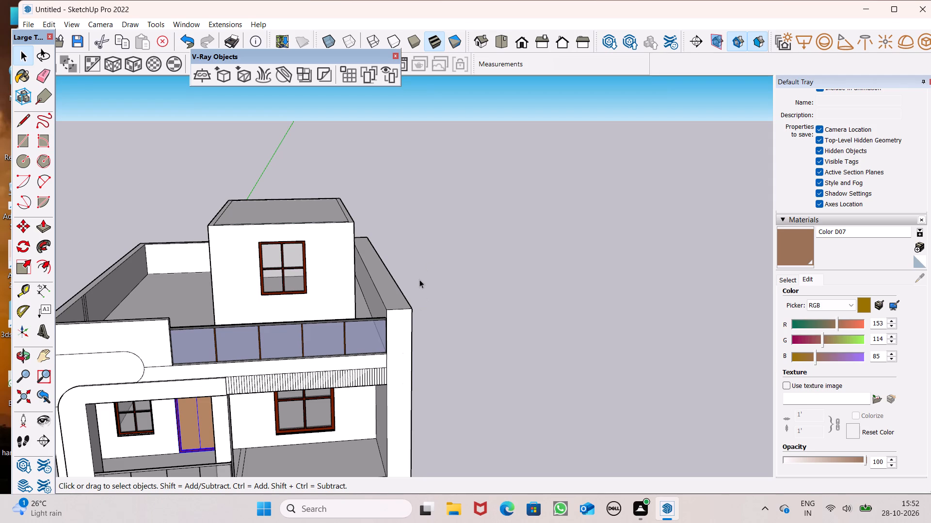
# Examine the whole facade with the doors fitted on the ground floor and the balcony floor.
pyautogui.scroll(-1, 446, 288)
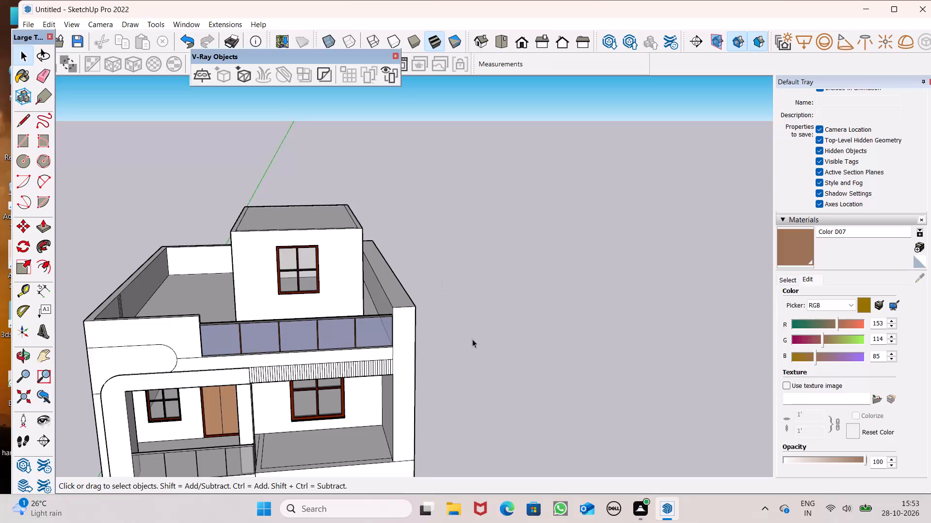
pyautogui.scroll(-6, 293, 189)
pyautogui.moveTo(273, 360); pyautogui.dragTo(260, 348, button='middle')
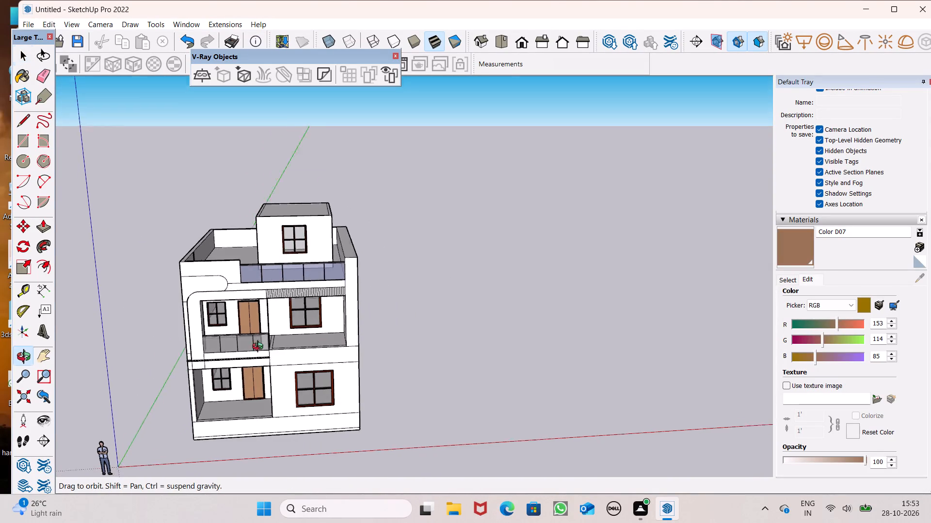
pyautogui.moveTo(260, 348); pyautogui.dragTo(263, 363, button='middle')
pyautogui.scroll(1, 263, 370)
pyautogui.scroll(3, 256, 442)
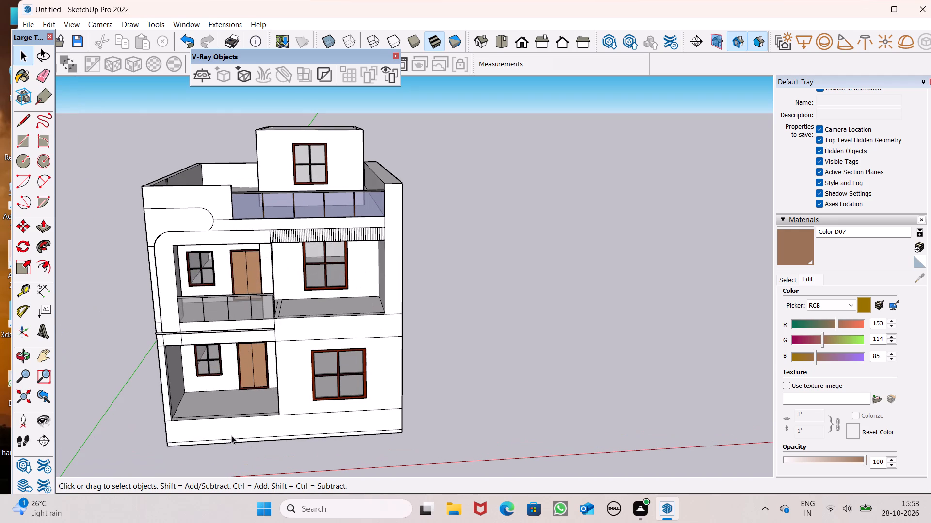
pyautogui.scroll(5, 108, 320)
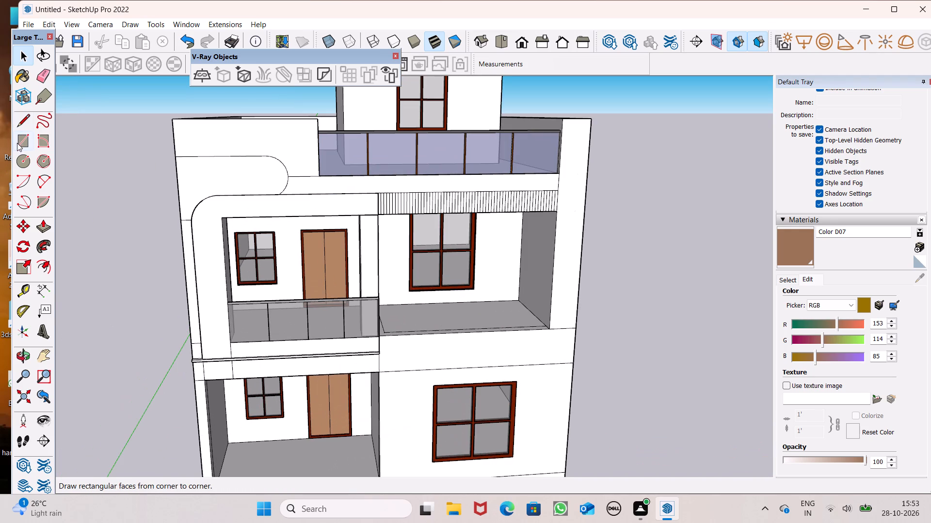
# Draw a narrow vertical rectangle about 7' 3 3/16" by 5 1/2" on the rounded frame's upright beside the balcony.
pyautogui.click(17, 147)
pyautogui.moveTo(229, 314); pyautogui.dragTo(217, 281, button='middle')
pyautogui.scroll(-3, 223, 249)
pyautogui.moveTo(270, 279); pyautogui.dragTo(255, 405, button='middle')
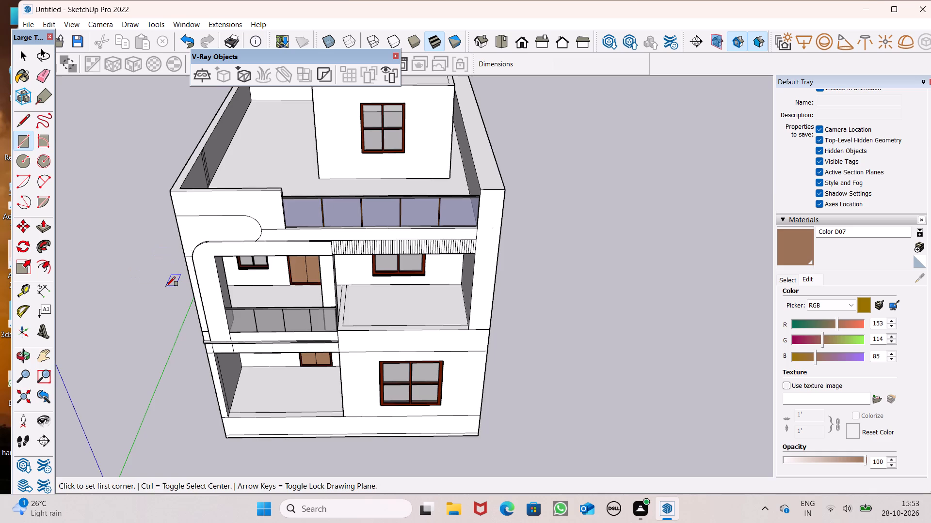
pyautogui.scroll(-3, 161, 294)
pyautogui.moveTo(161, 292); pyautogui.dragTo(189, 167, button='middle')
pyautogui.scroll(4, 216, 283)
pyautogui.middleClick(216, 284)
pyautogui.middleClick(214, 281)
pyautogui.scroll(-4, 208, 236)
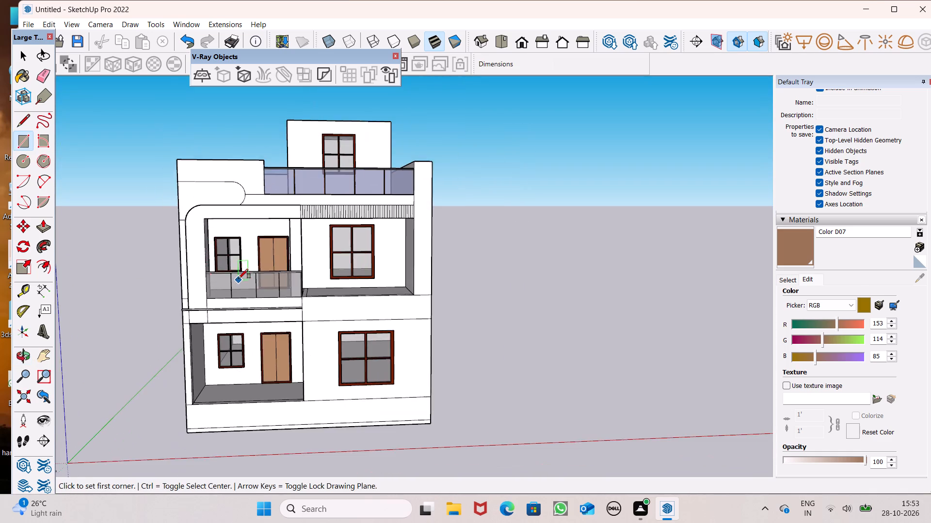
pyautogui.moveTo(239, 279); pyautogui.dragTo(218, 353, button='middle')
pyautogui.scroll(7, 211, 327)
pyautogui.moveTo(216, 322); pyautogui.dragTo(80, 282, button='middle')
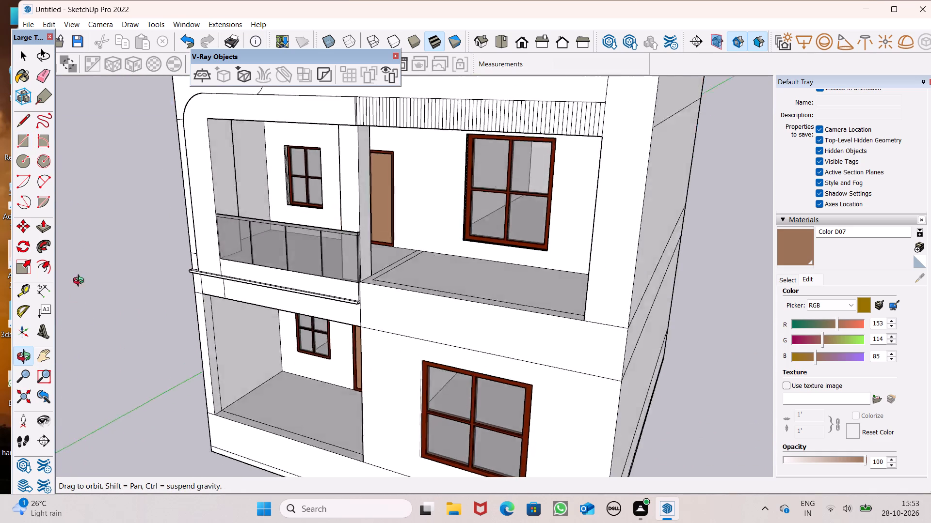
pyautogui.moveTo(80, 282); pyautogui.dragTo(293, 423, button='middle')
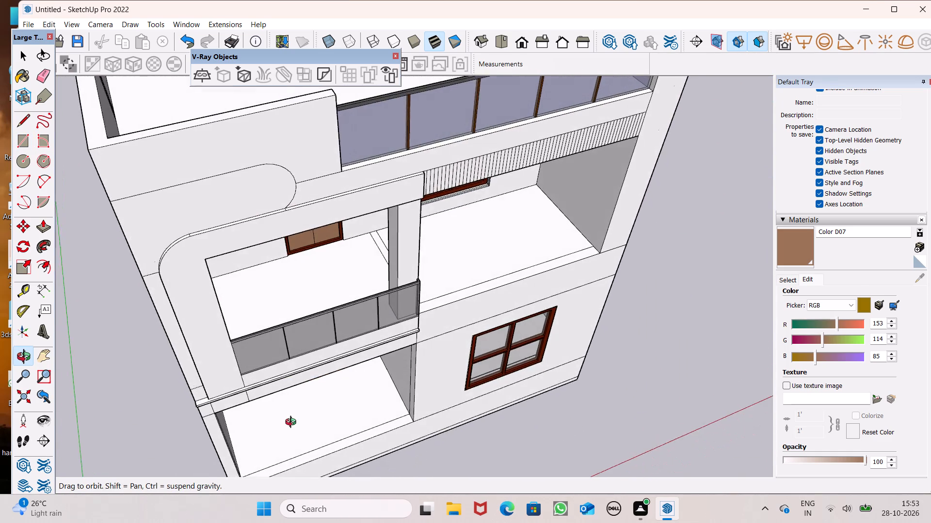
pyautogui.moveTo(293, 423); pyautogui.dragTo(281, 413, button='middle')
pyautogui.scroll(5, 190, 314)
pyautogui.scroll(-1, 176, 293)
pyautogui.moveTo(189, 308); pyautogui.dragTo(149, 178, button='middle')
pyautogui.scroll(-4, 192, 272)
pyautogui.scroll(4, 180, 172)
pyautogui.scroll(-1, 185, 189)
pyautogui.moveTo(195, 224); pyautogui.dragTo(201, 225, button='middle')
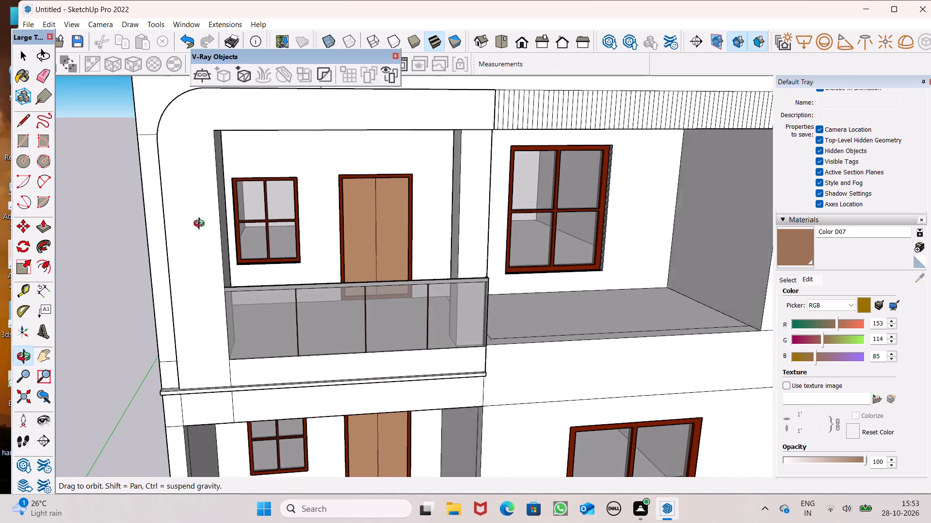
pyautogui.moveTo(201, 225); pyautogui.dragTo(205, 218, button='middle')
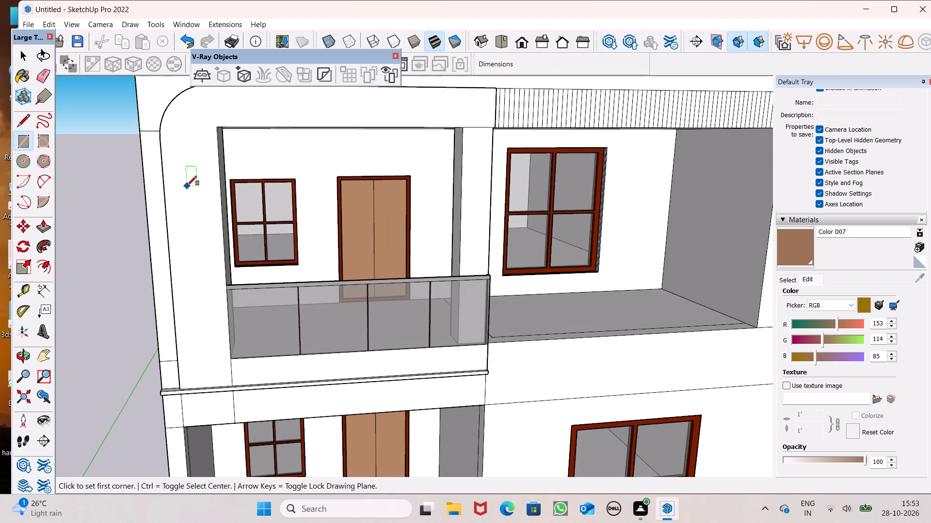
pyautogui.scroll(1, 188, 182)
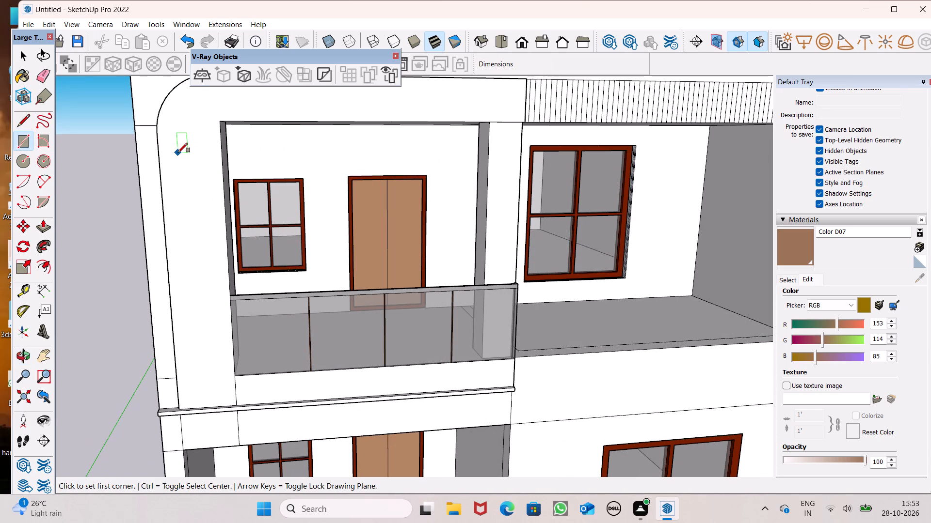
pyautogui.click(178, 147)
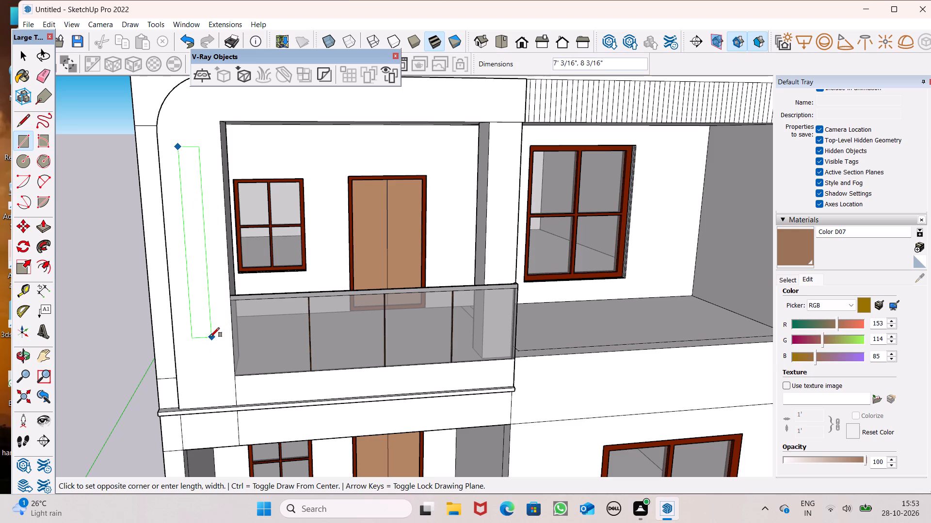
pyautogui.click(205, 344)
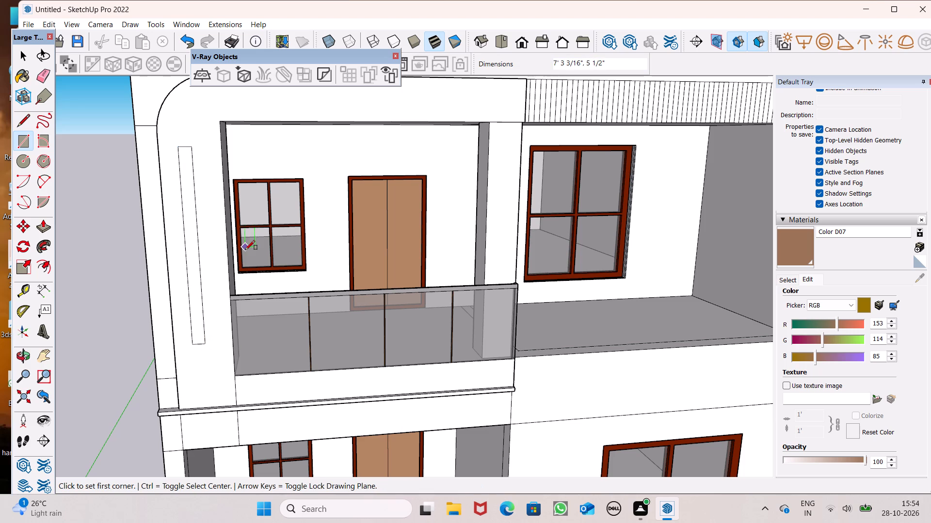
pyautogui.press('space')
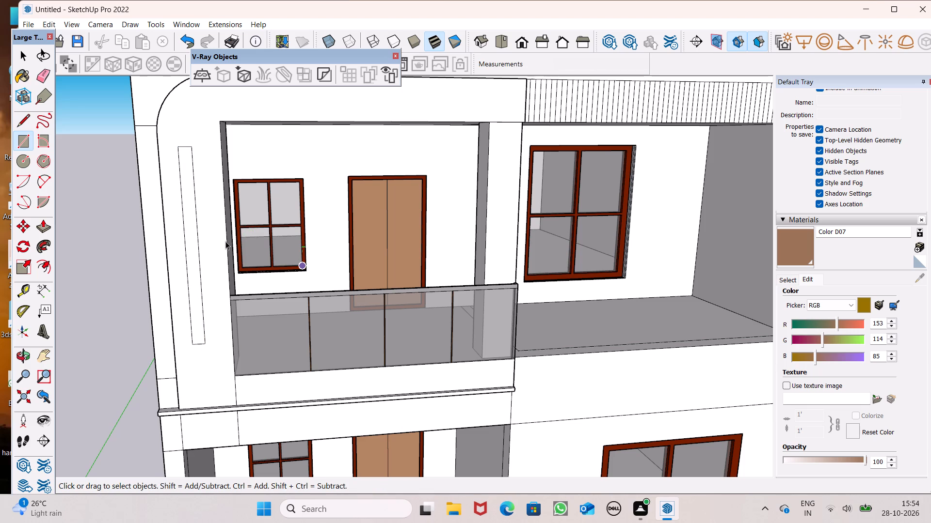
# Push the narrow vertical rectangle about 2 5/16" into the rounded balcony frame to form a recessed groove.
pyautogui.click(36, 226)
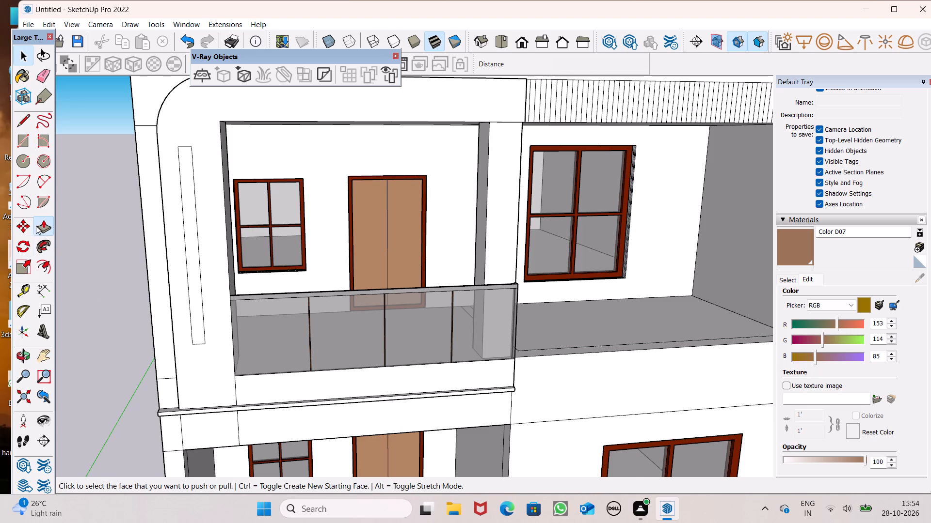
pyautogui.scroll(-2, 167, 264)
pyautogui.moveTo(189, 281); pyautogui.dragTo(176, 374, button='middle')
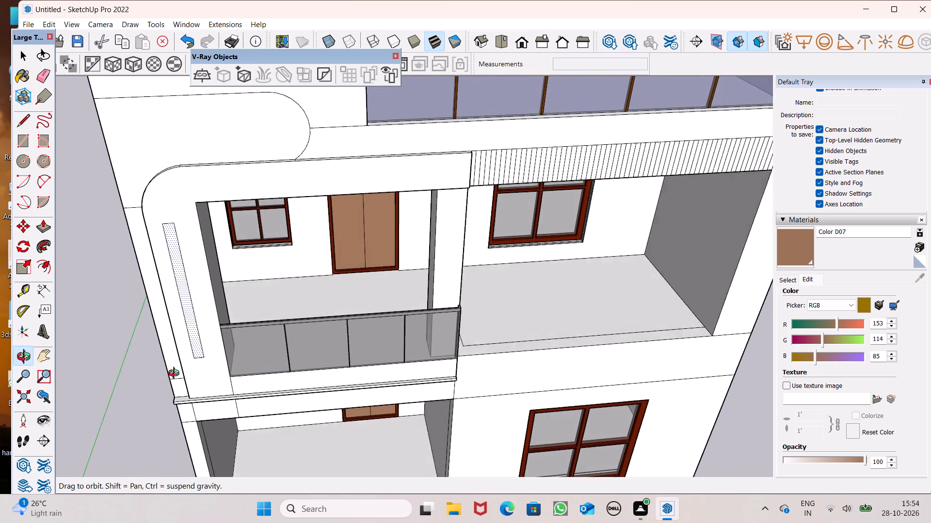
pyautogui.moveTo(176, 374); pyautogui.dragTo(137, 359, button='middle')
pyautogui.scroll(2, 175, 231)
pyautogui.scroll(-3, 175, 238)
pyautogui.moveTo(194, 258); pyautogui.dragTo(197, 282, button='middle')
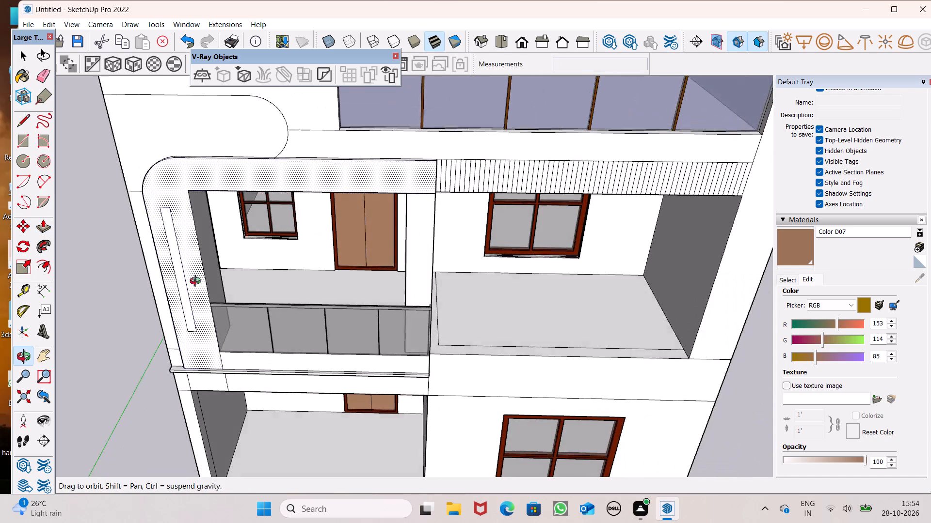
pyautogui.moveTo(197, 282); pyautogui.dragTo(198, 288, button='middle')
pyautogui.scroll(6, 197, 288)
pyautogui.scroll(-2, 180, 294)
pyautogui.scroll(4, 176, 300)
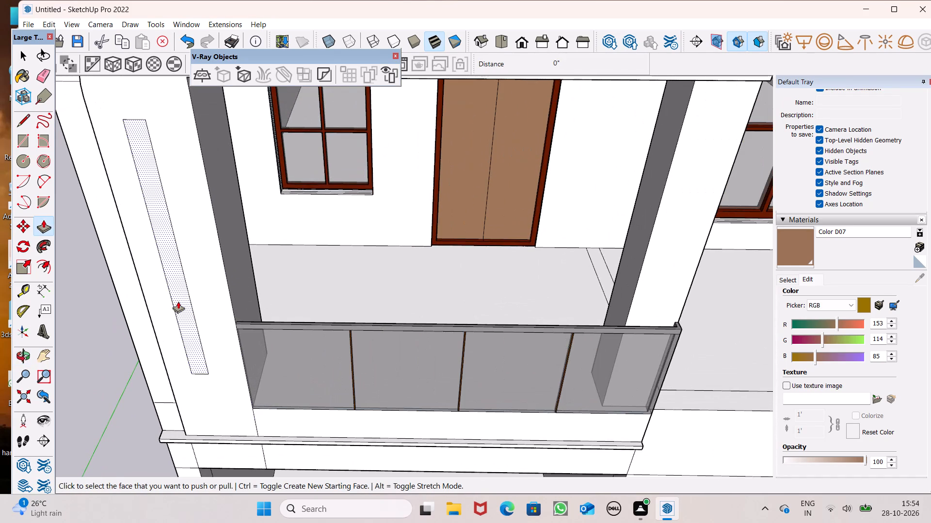
pyautogui.moveTo(178, 301); pyautogui.dragTo(179, 295)
pyautogui.scroll(-4, 175, 293)
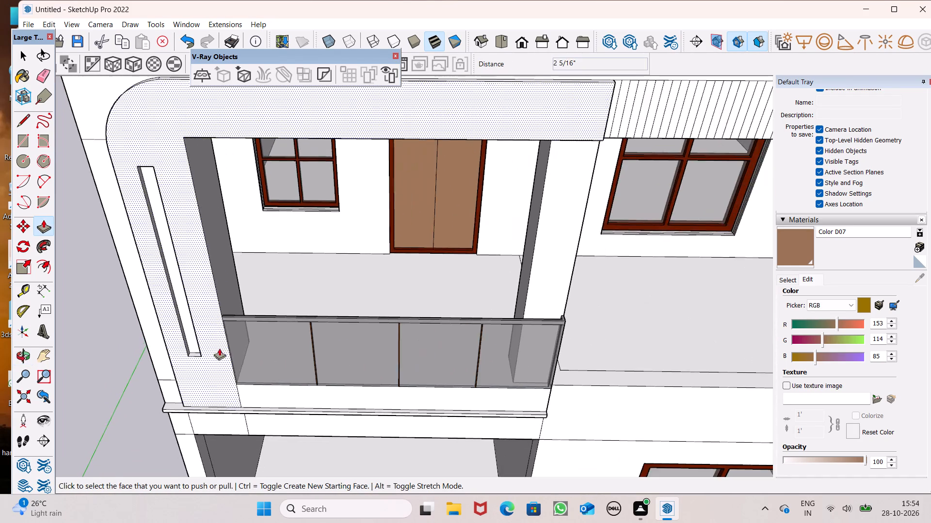
# Erase the short edge between the house's outer corner and the start of the rounded balcony frame's curve.
pyautogui.moveTo(219, 346); pyautogui.dragTo(236, 269, button='middle')
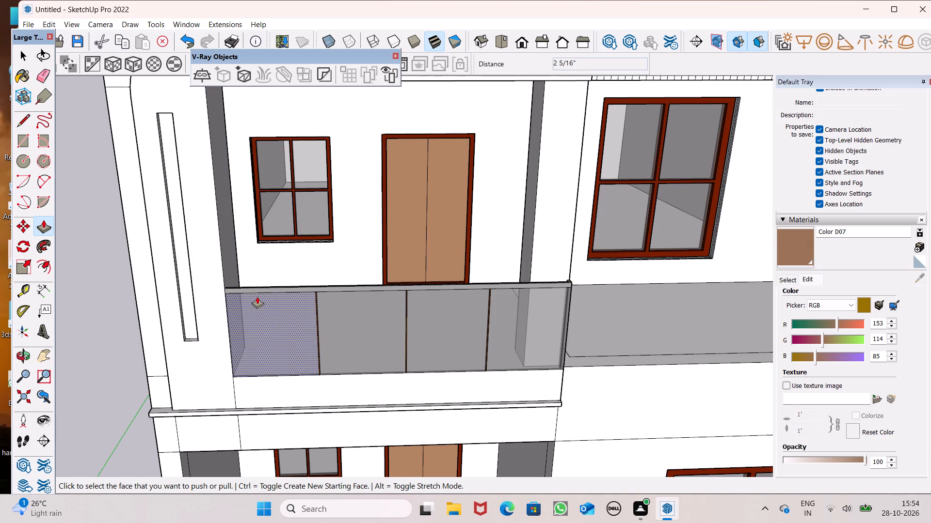
pyautogui.scroll(-3, 324, 236)
pyautogui.moveTo(315, 269); pyautogui.dragTo(257, 326, button='middle')
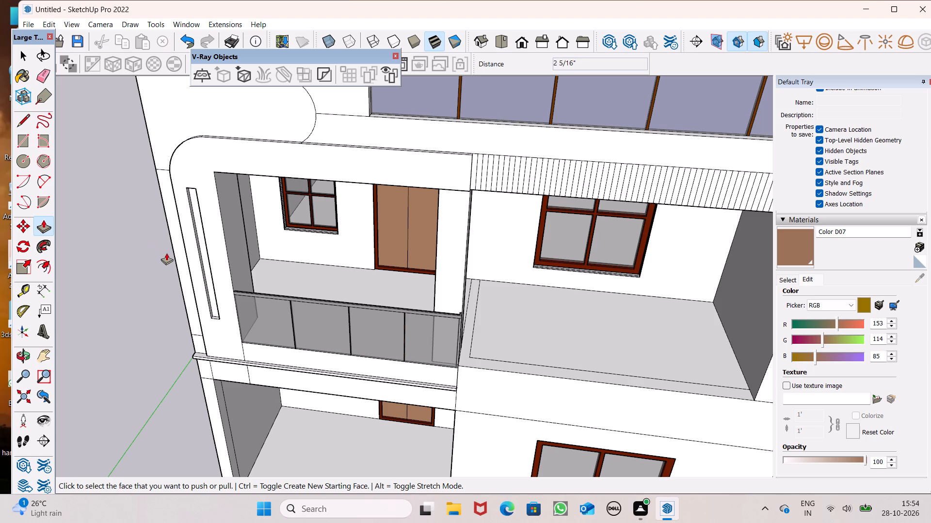
pyautogui.scroll(-1, 192, 254)
pyautogui.moveTo(197, 272); pyautogui.dragTo(443, 322, button='middle')
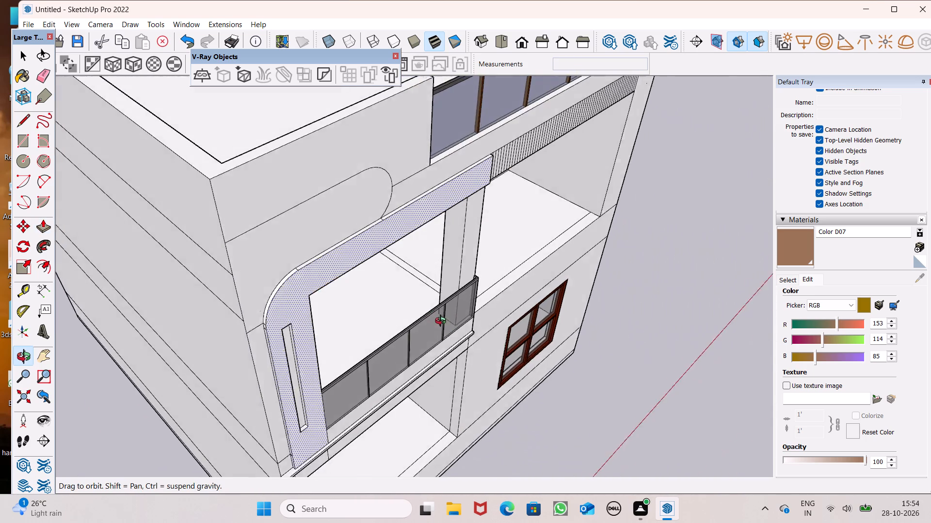
pyautogui.moveTo(443, 322); pyautogui.dragTo(456, 327, button='middle')
pyautogui.scroll(3, 324, 309)
pyautogui.moveTo(284, 350); pyautogui.dragTo(325, 249, button='middle')
pyautogui.scroll(-1, 285, 283)
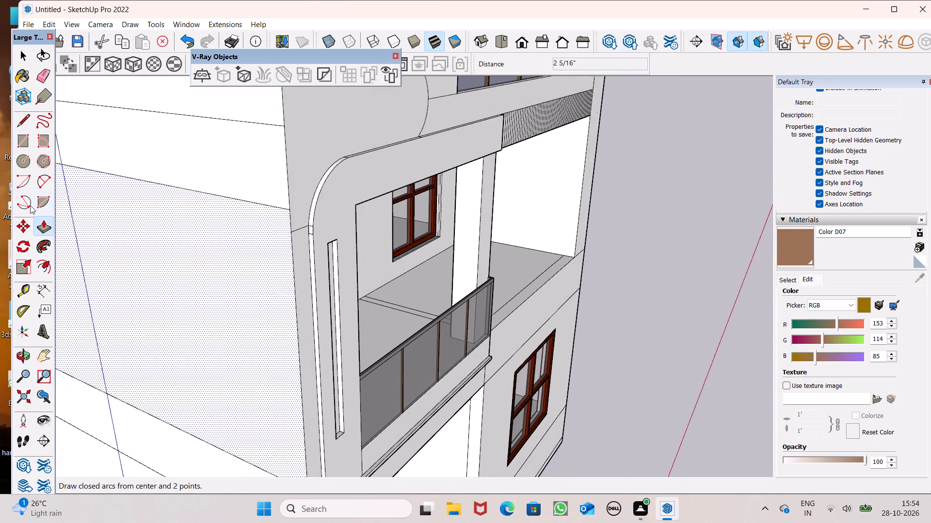
pyautogui.click(46, 80)
pyautogui.scroll(4, 320, 244)
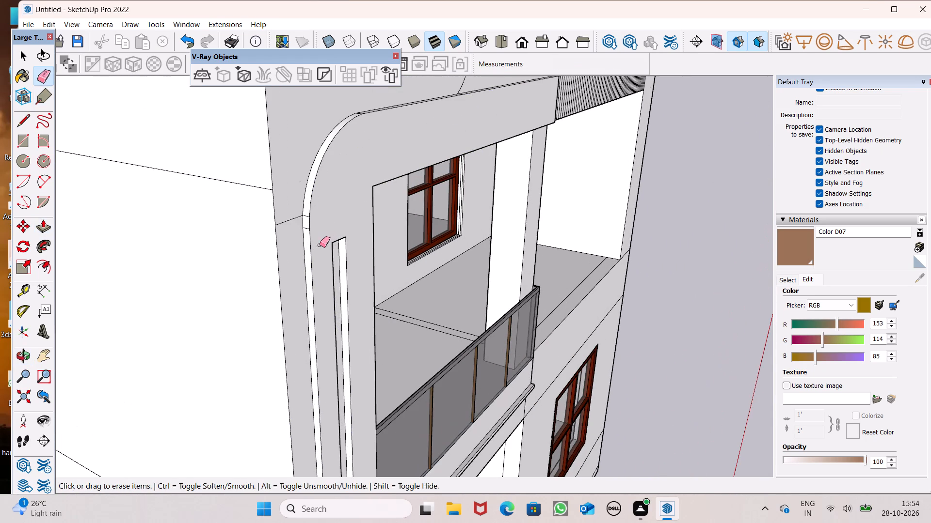
pyautogui.moveTo(283, 216); pyautogui.dragTo(286, 222)
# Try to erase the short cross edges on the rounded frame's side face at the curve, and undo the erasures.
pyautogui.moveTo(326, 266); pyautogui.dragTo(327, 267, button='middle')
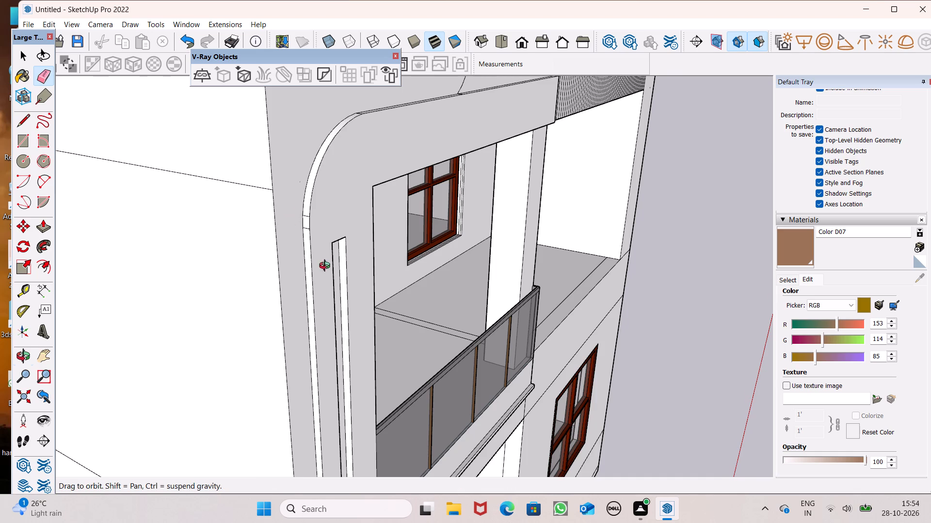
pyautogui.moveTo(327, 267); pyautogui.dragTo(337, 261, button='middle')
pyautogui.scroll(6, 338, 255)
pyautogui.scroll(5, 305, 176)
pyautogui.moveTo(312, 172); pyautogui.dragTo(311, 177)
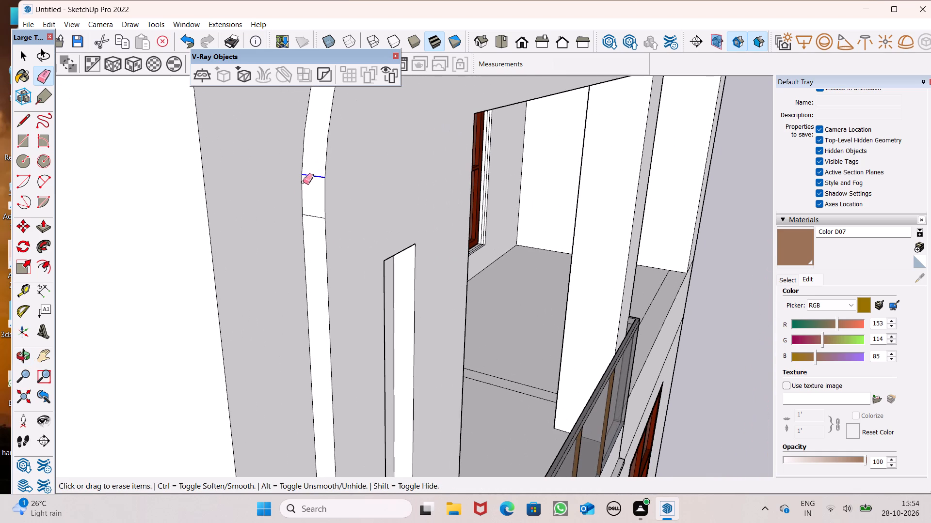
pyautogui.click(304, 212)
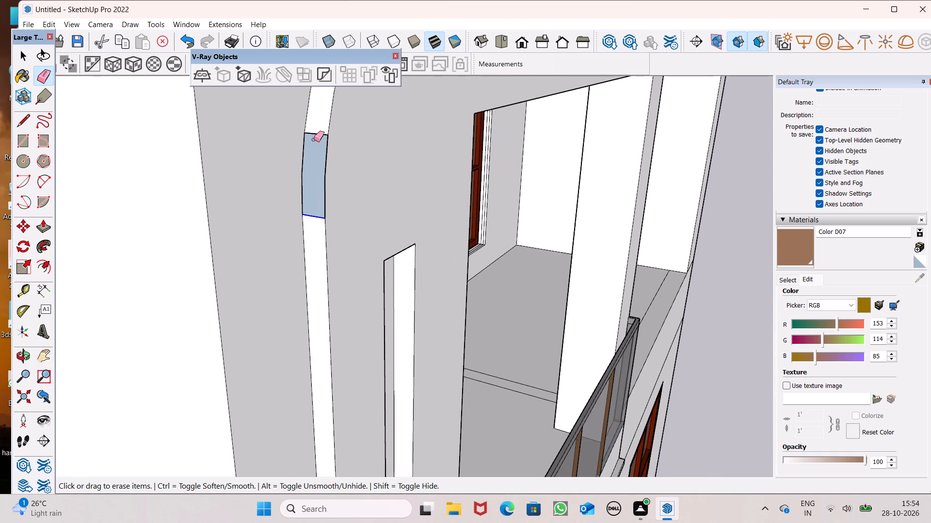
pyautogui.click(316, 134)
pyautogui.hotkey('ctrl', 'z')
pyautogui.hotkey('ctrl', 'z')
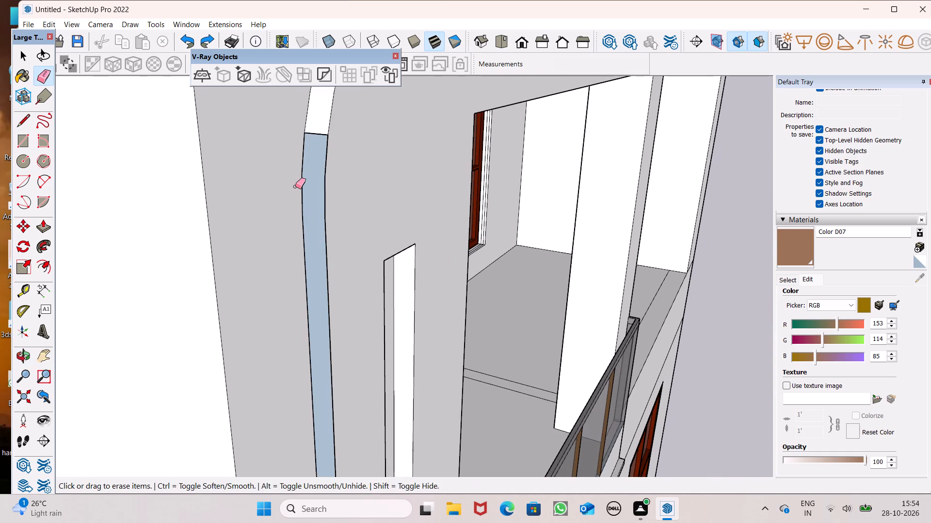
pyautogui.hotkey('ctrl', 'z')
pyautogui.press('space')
# Examine the grooved upright and the rounded balcony frame from the front of the facade.
pyautogui.scroll(-5, 295, 186)
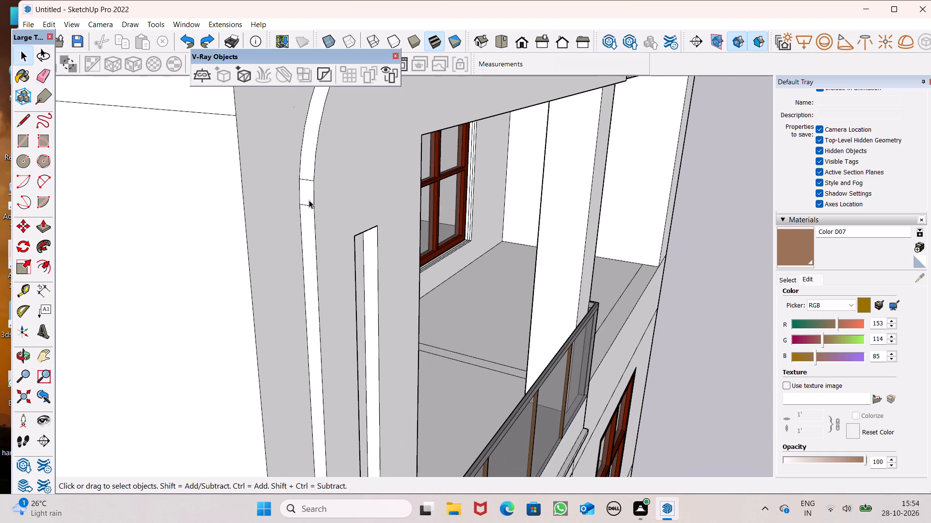
pyautogui.moveTo(359, 224); pyautogui.dragTo(185, 236, button='middle')
pyautogui.scroll(-3, 256, 223)
pyautogui.moveTo(273, 242); pyautogui.dragTo(172, 113, button='middle')
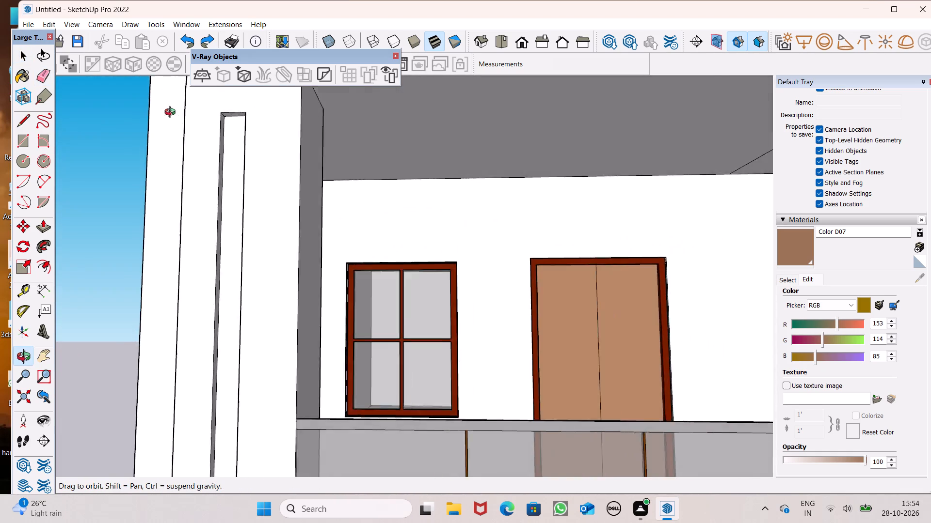
pyautogui.moveTo(172, 113); pyautogui.dragTo(242, 264, button='middle')
pyautogui.scroll(-11, 279, 251)
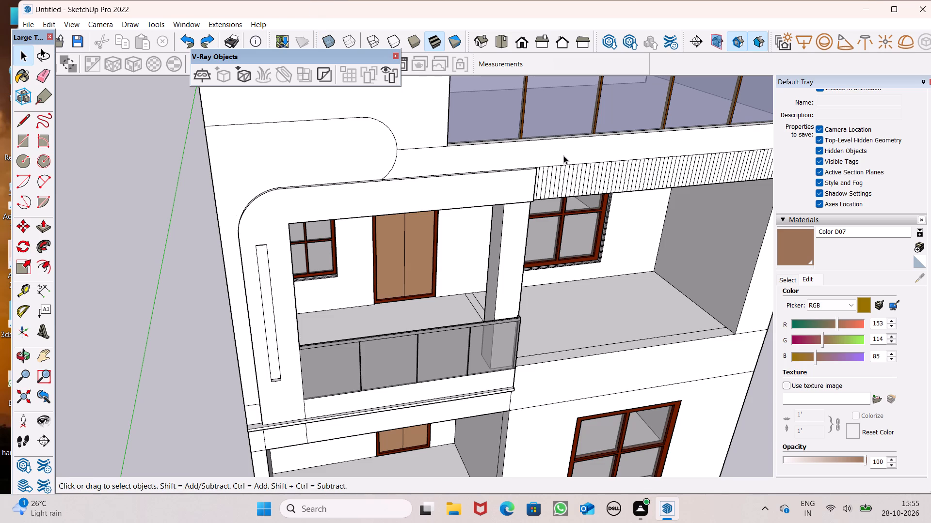
# Examine the whole front facade, including the grooved balcony frame and the terrace above it.
pyautogui.scroll(-1, 454, 213)
pyautogui.scroll(-4, 361, 291)
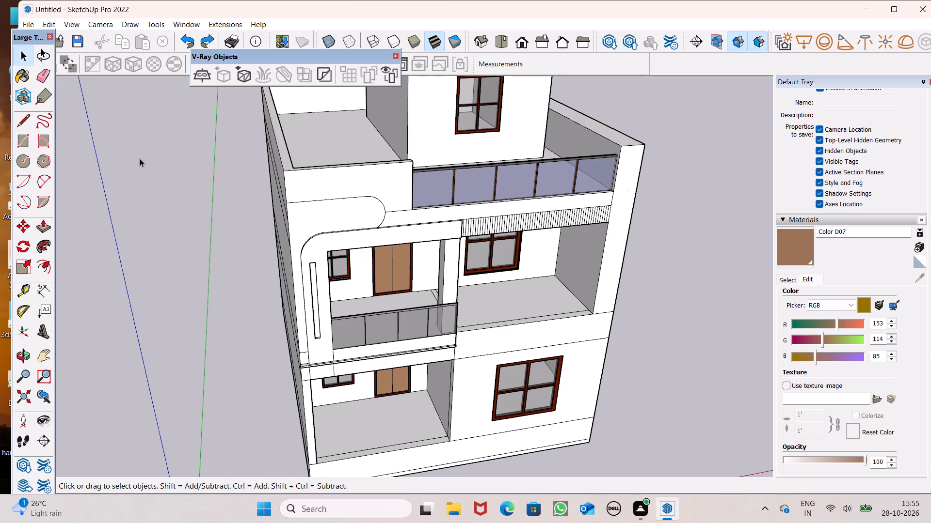
pyautogui.scroll(-3, 74, 158)
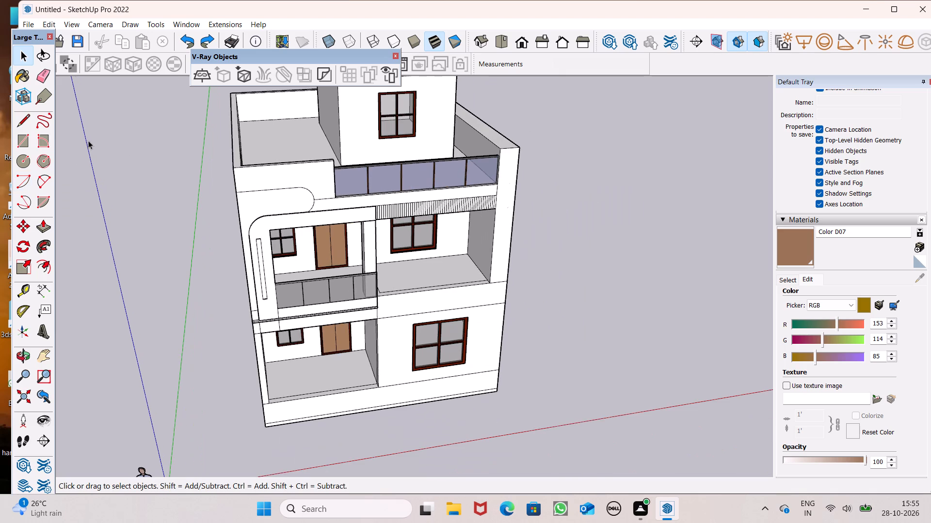
pyautogui.scroll(5, 119, 181)
pyautogui.scroll(-1, 118, 184)
pyautogui.moveTo(137, 212); pyautogui.dragTo(126, 184, button='middle')
pyautogui.scroll(-2, 126, 183)
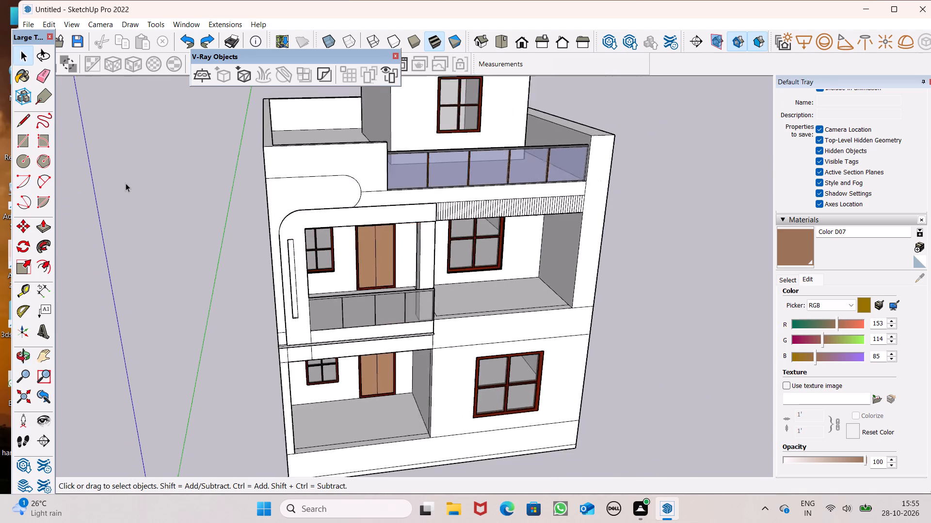
pyautogui.scroll(-2, 126, 183)
pyautogui.moveTo(135, 220); pyautogui.dragTo(111, 193, button='middle')
pyautogui.scroll(1, 136, 220)
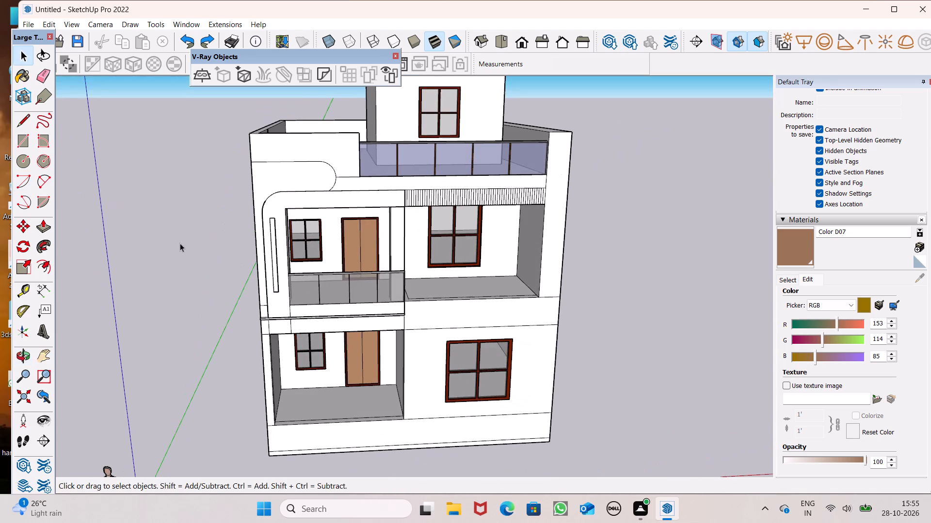
# Erase the short vertical edges on the inner face of the roof terrace parapet on the rounded frame's side.
pyautogui.moveTo(180, 243); pyautogui.dragTo(145, 318, button='middle')
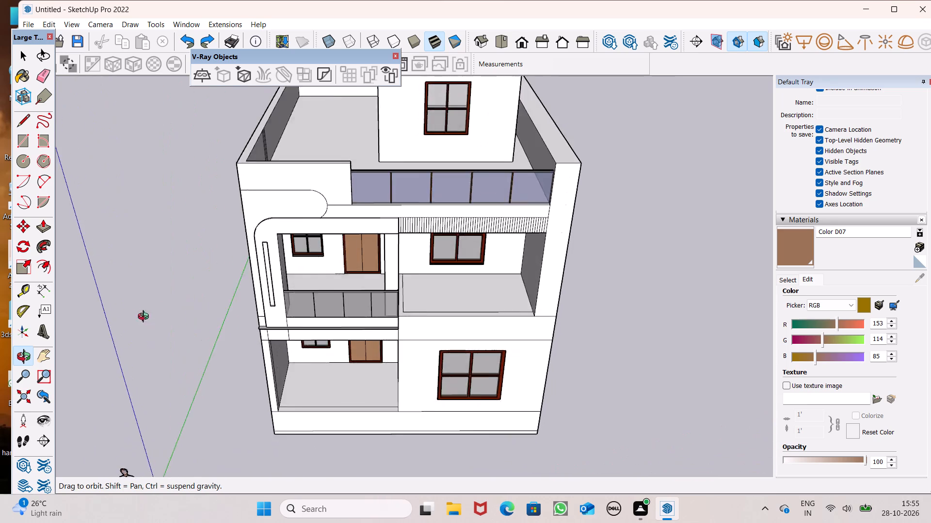
pyautogui.moveTo(145, 318); pyautogui.dragTo(60, 359, button='middle')
pyautogui.scroll(6, 177, 206)
pyautogui.scroll(-6, 279, 176)
pyautogui.scroll(10, 279, 118)
pyautogui.click(40, 66)
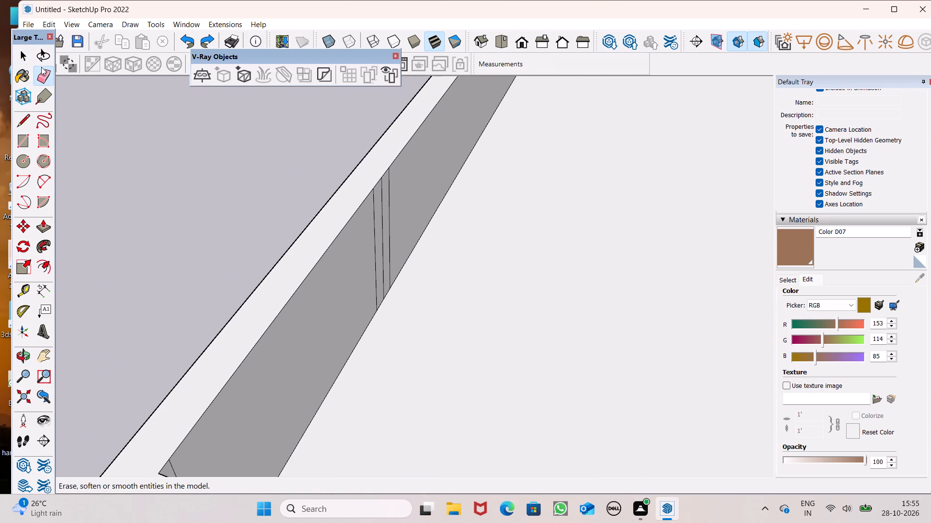
pyautogui.scroll(3, 451, 193)
pyautogui.moveTo(384, 199); pyautogui.dragTo(323, 271)
pyautogui.moveTo(366, 230); pyautogui.dragTo(348, 250)
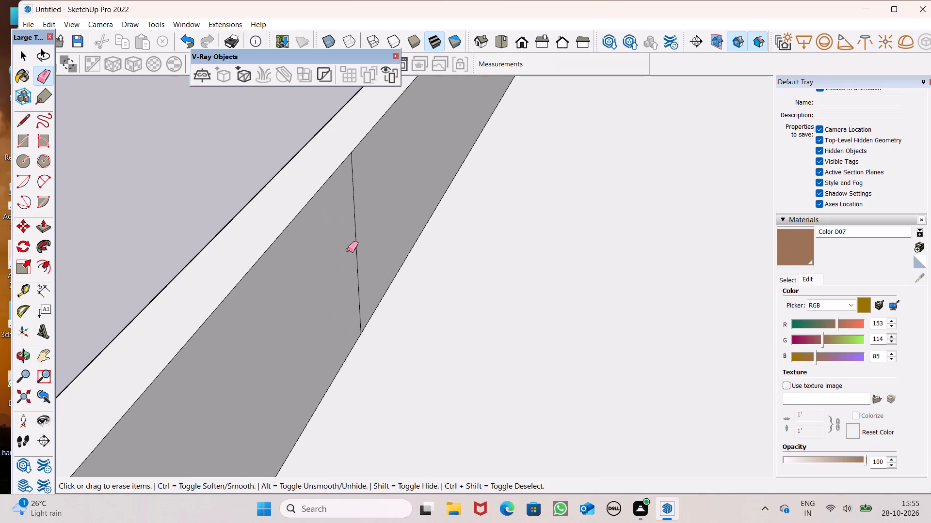
pyautogui.moveTo(348, 250); pyautogui.dragTo(349, 246)
# Examine the house from the front, back, side and above to check the parapet, balconies and facade.
pyautogui.scroll(-15, 358, 249)
pyautogui.scroll(1, 364, 332)
pyautogui.moveTo(365, 332); pyautogui.dragTo(280, 213, button='middle')
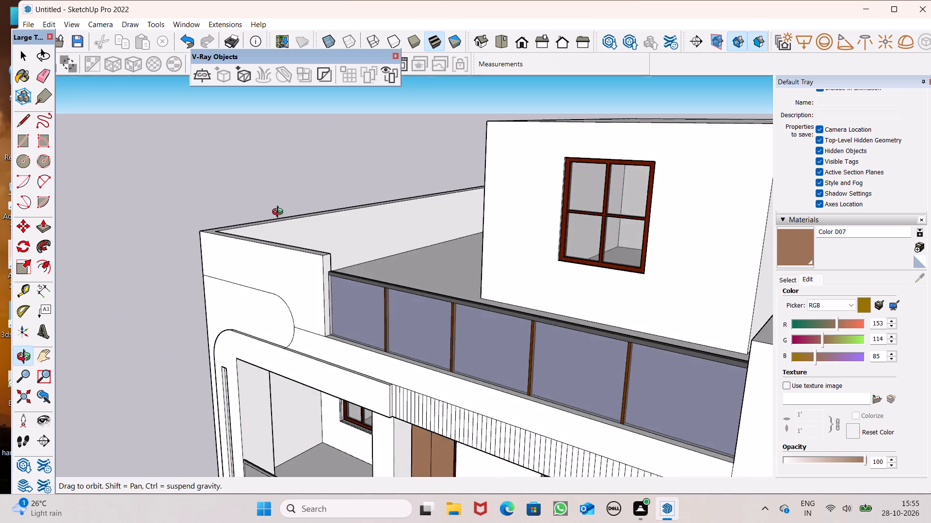
pyautogui.moveTo(280, 213); pyautogui.dragTo(760, 214, button='middle')
pyautogui.moveTo(100, 232); pyautogui.dragTo(229, 324, button='middle')
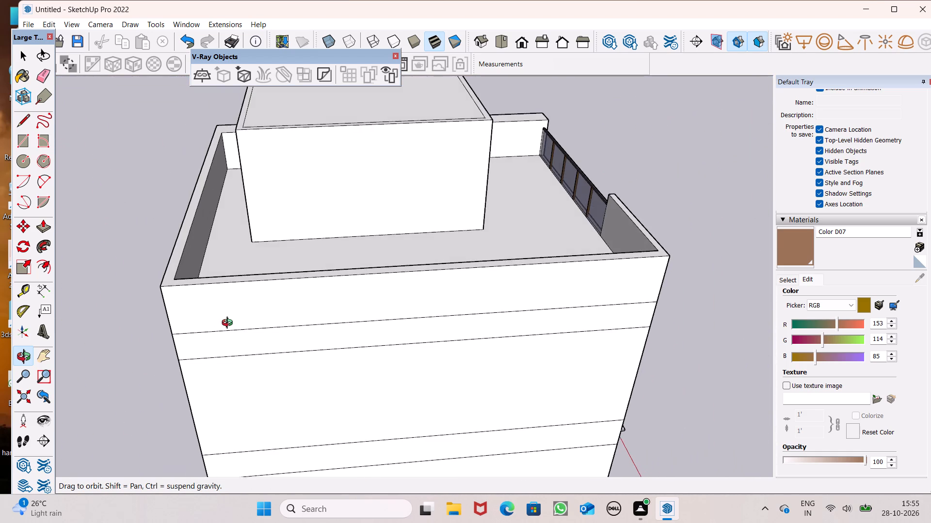
pyautogui.moveTo(229, 324); pyautogui.dragTo(0, 170, button='middle')
pyautogui.scroll(-2, 471, 224)
pyautogui.moveTo(511, 242); pyautogui.dragTo(287, 284, button='middle')
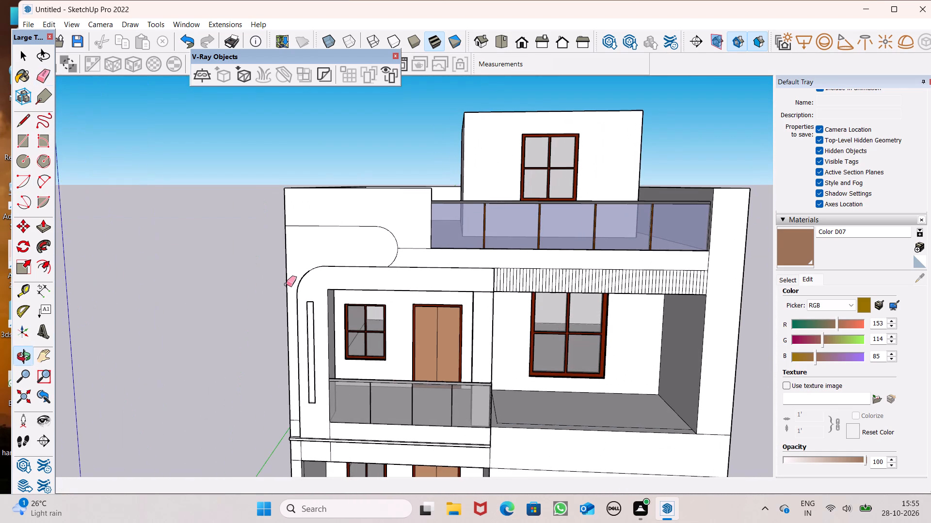
pyautogui.scroll(-2, 292, 251)
pyautogui.moveTo(353, 260); pyautogui.dragTo(179, 246, button='middle')
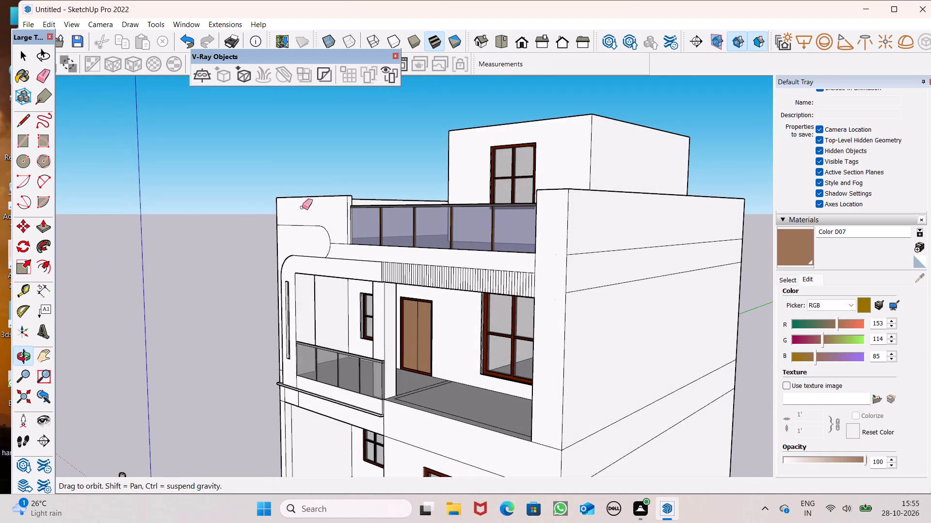
pyautogui.scroll(-3, 391, 210)
pyautogui.moveTo(415, 226); pyautogui.dragTo(578, 224, button='middle')
pyautogui.press('space')
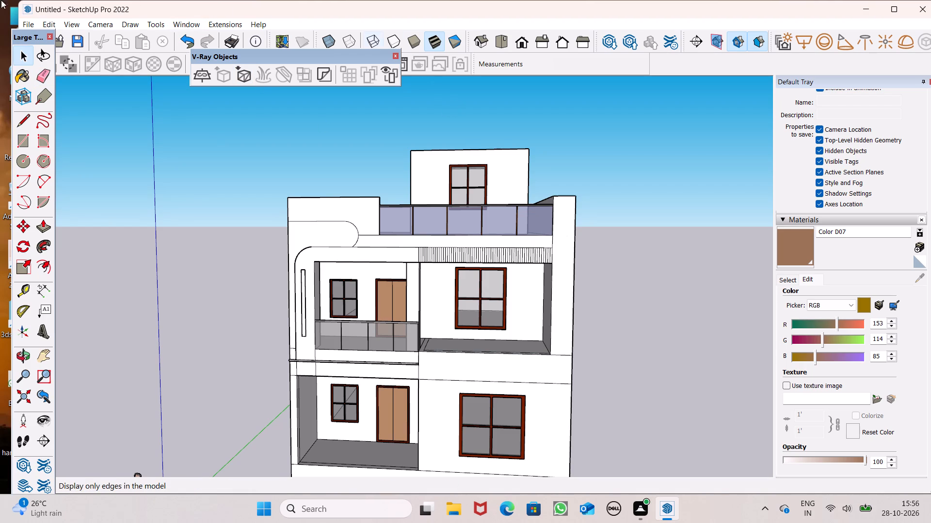
pyautogui.scroll(-5, 5, 21)
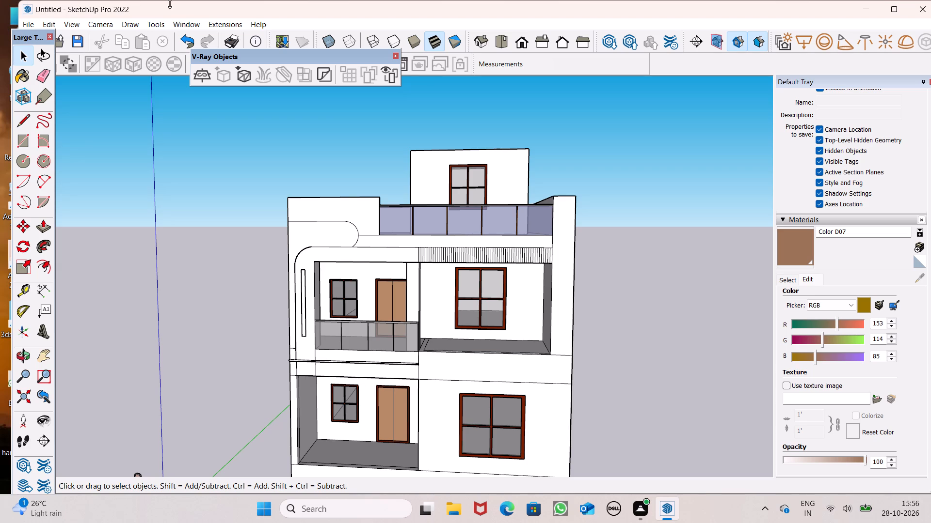
pyautogui.scroll(-2, 415, 263)
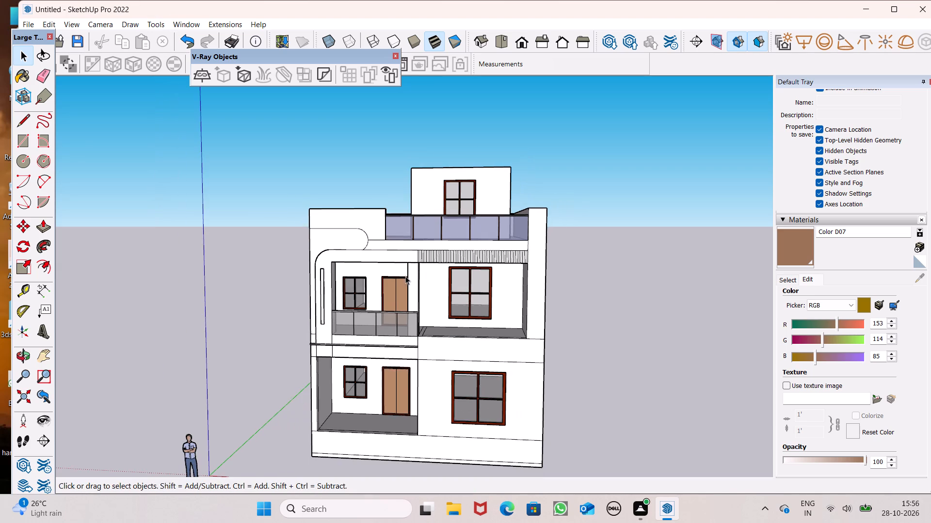
pyautogui.moveTo(405, 282); pyautogui.dragTo(388, 417, button='middle')
pyautogui.scroll(1, 389, 416)
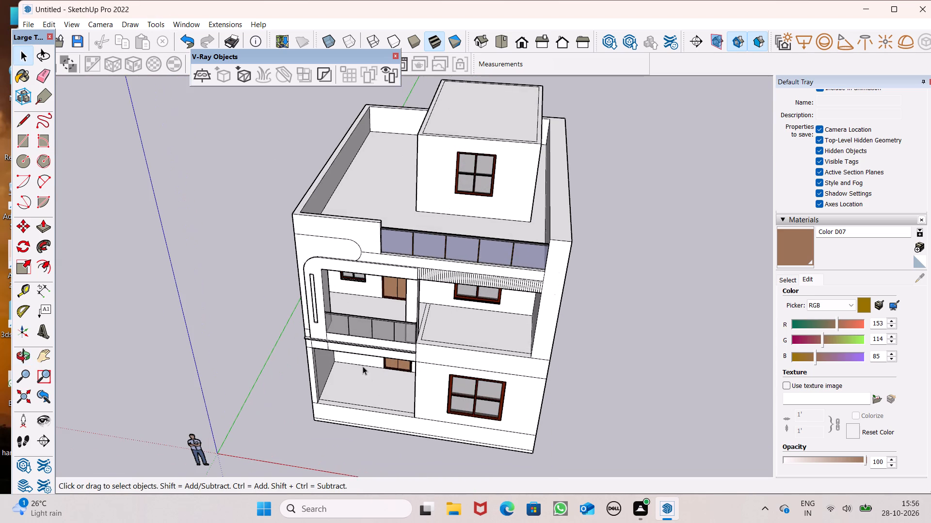
pyautogui.scroll(2, 428, 378)
pyautogui.moveTo(445, 343); pyautogui.dragTo(413, 189, button='middle')
pyautogui.scroll(1, 444, 305)
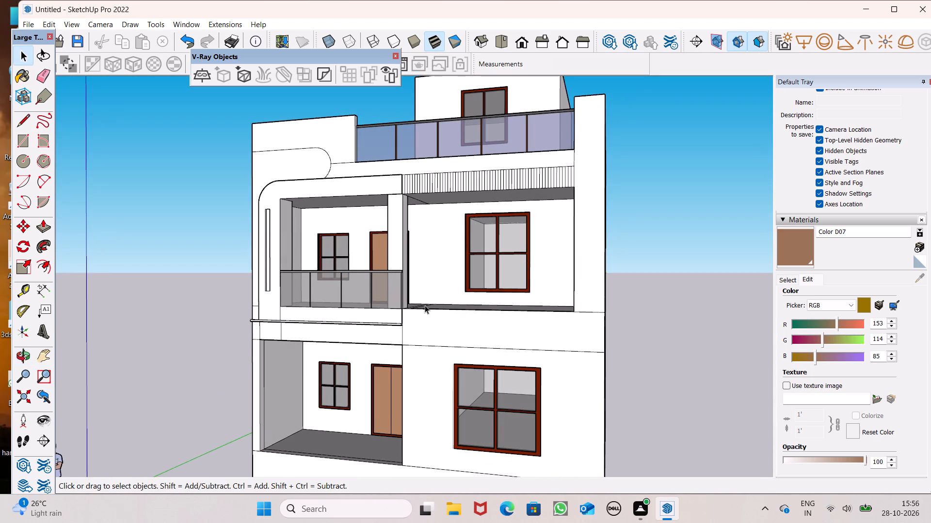
pyautogui.scroll(-2, 428, 306)
pyautogui.moveTo(444, 325); pyautogui.dragTo(452, 303, button='middle')
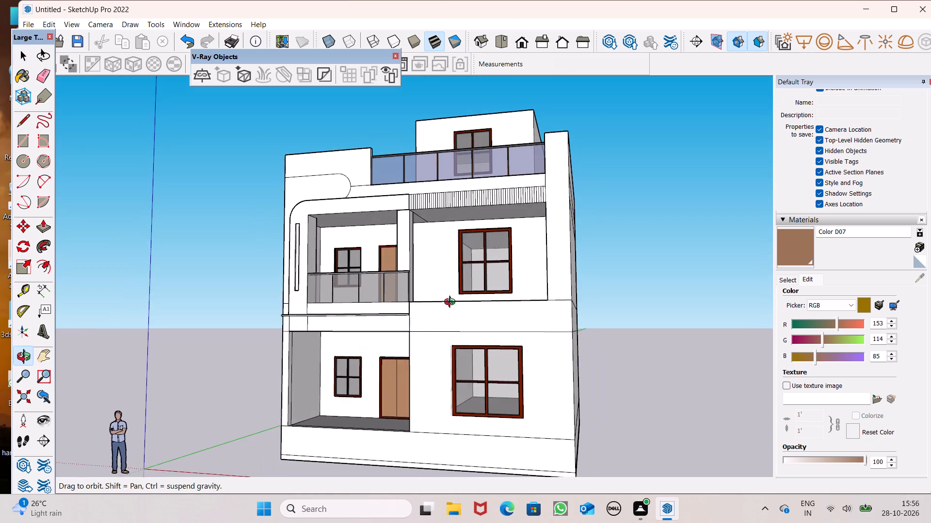
pyautogui.moveTo(452, 303); pyautogui.dragTo(410, 423, button='middle')
pyautogui.moveTo(419, 445); pyautogui.dragTo(450, 471, button='middle')
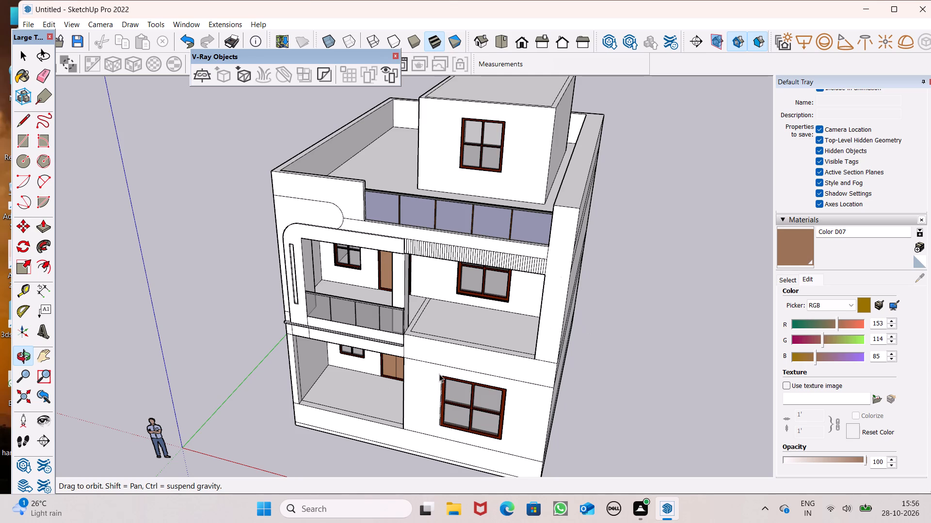
# Erase the two parallel edges running across the upper open balcony's floor beside the column.
pyautogui.click(41, 72)
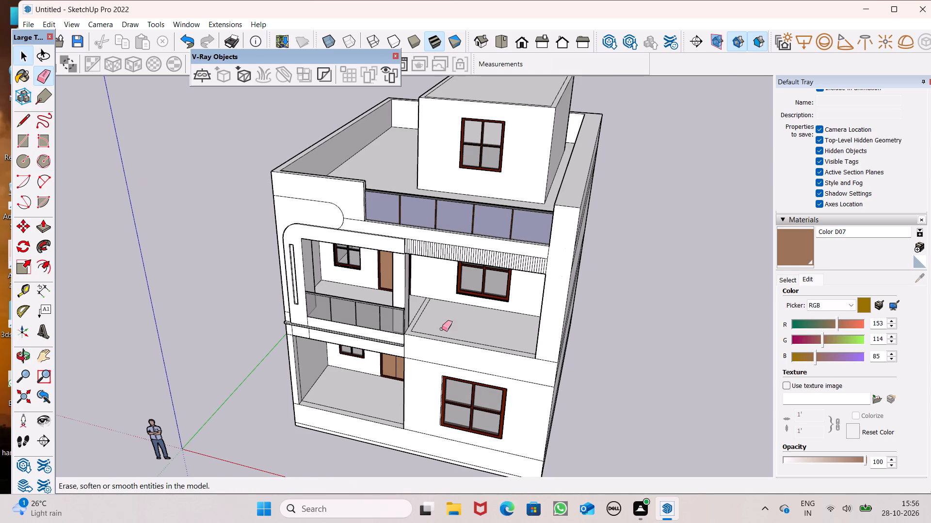
pyautogui.scroll(6, 458, 344)
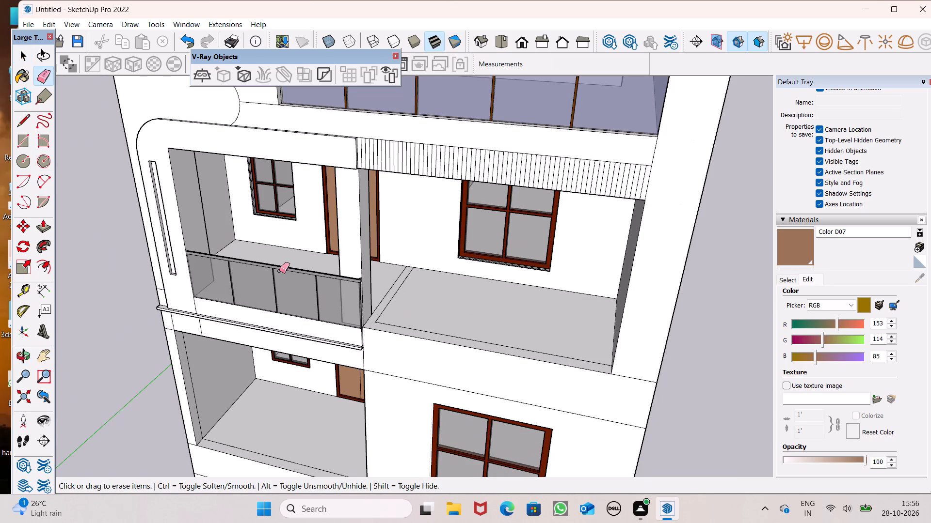
pyautogui.scroll(4, 353, 305)
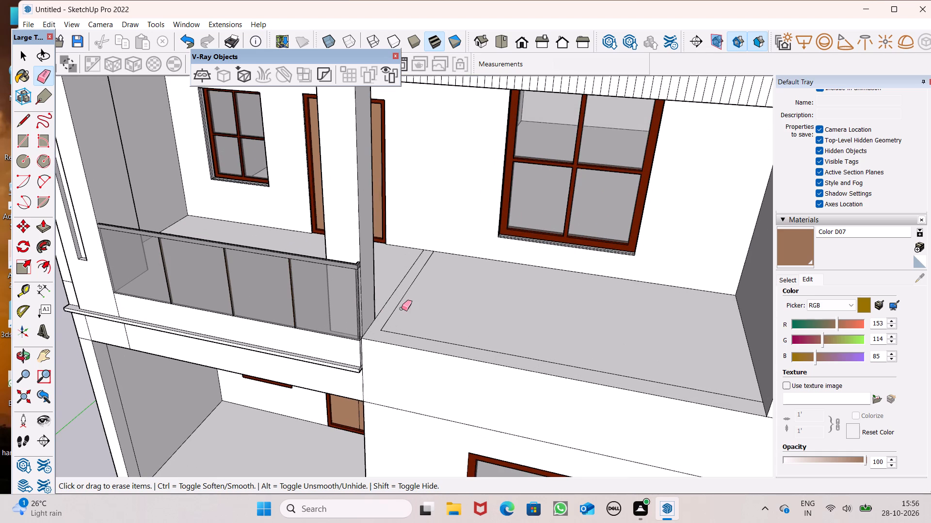
pyautogui.moveTo(401, 308); pyautogui.dragTo(385, 297)
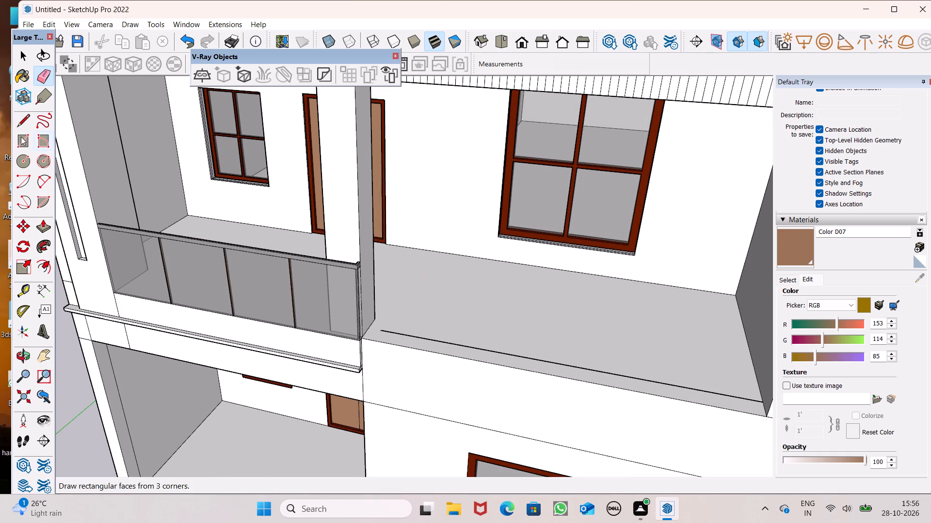
# Draw a line extending the open balcony's front floor edge line to the side of the column.
pyautogui.click(20, 121)
pyautogui.scroll(1, 467, 407)
pyautogui.scroll(3, 488, 457)
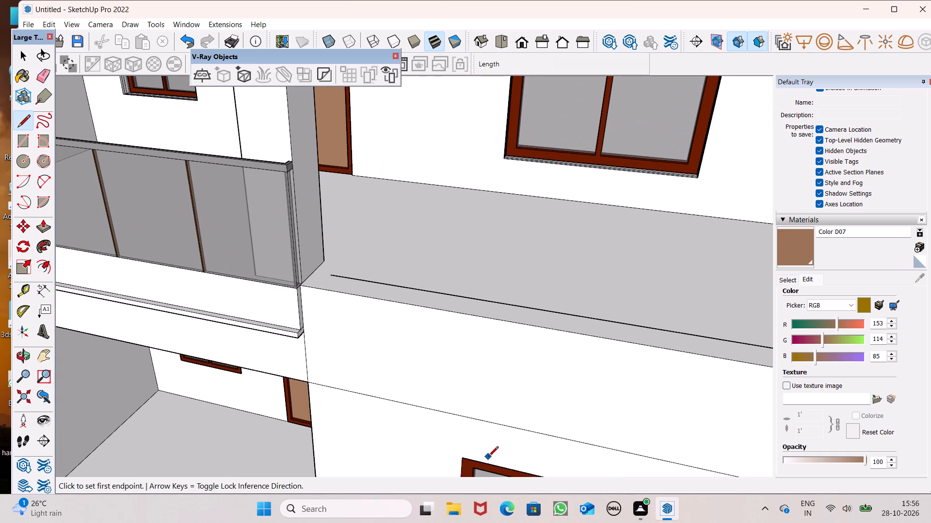
pyautogui.scroll(6, 403, 290)
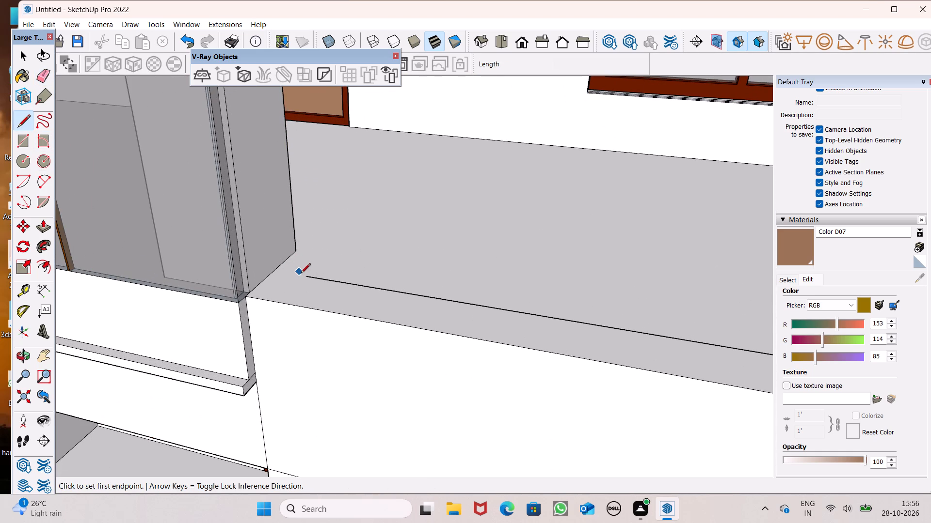
pyautogui.click(308, 274)
pyautogui.click(272, 275)
# Draw a short line across the narrow front floor strip of the open balcony, about a third of its length from the column.
pyautogui.scroll(-5, 334, 246)
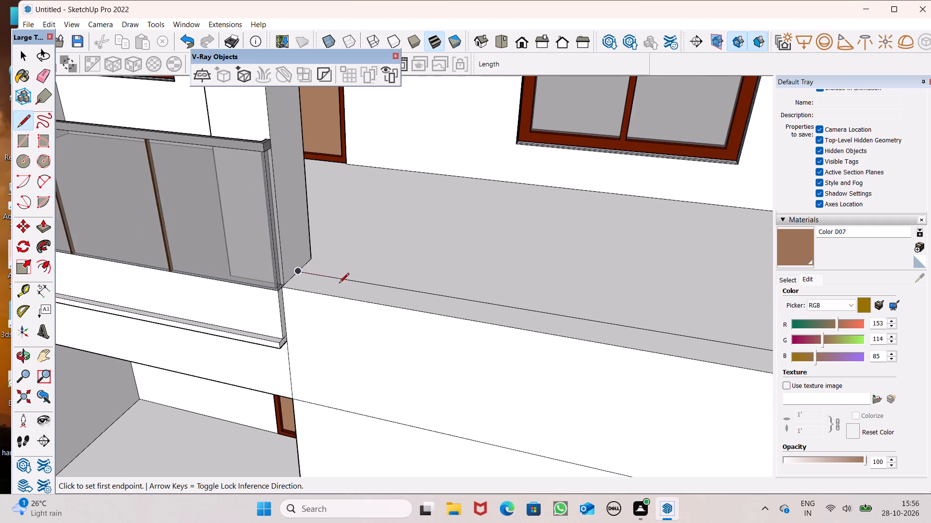
pyautogui.scroll(-6, 339, 283)
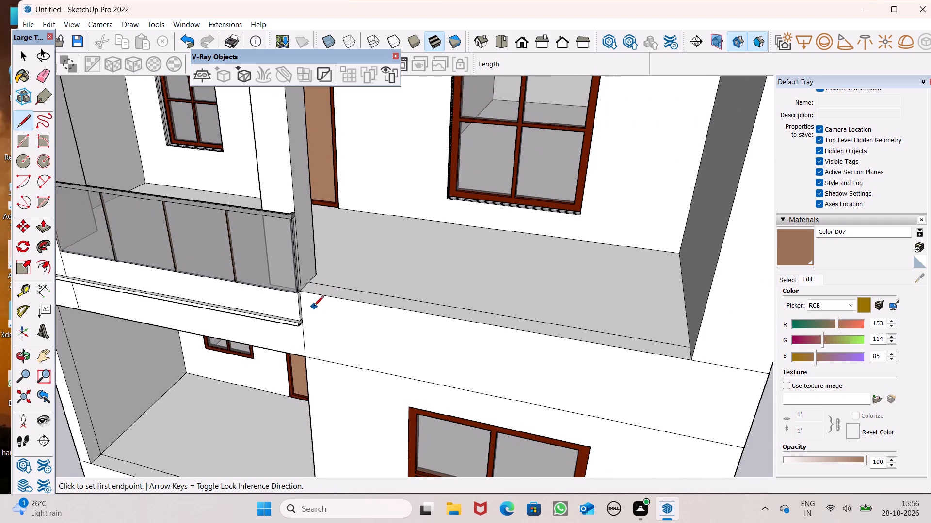
pyautogui.scroll(-3, 314, 307)
pyautogui.scroll(-3, 357, 282)
pyautogui.moveTo(372, 297); pyautogui.dragTo(417, 384, button='middle')
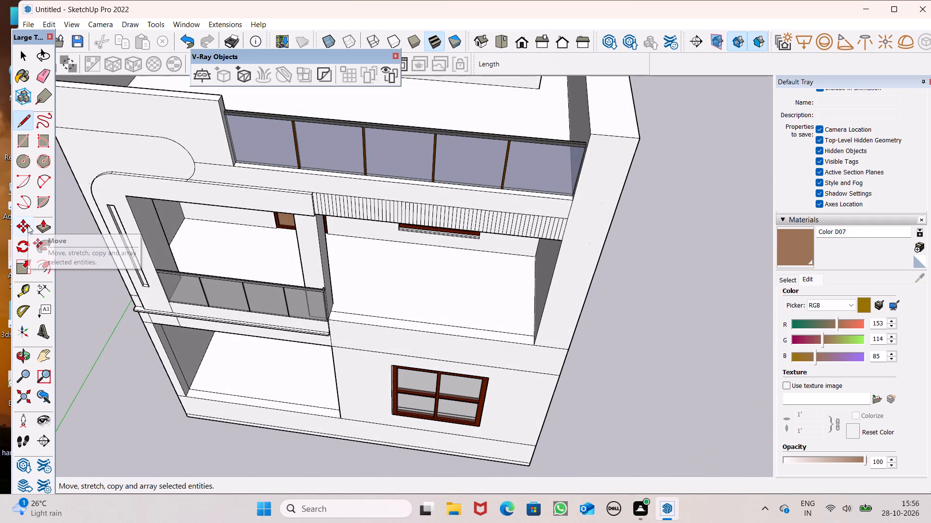
pyautogui.moveTo(414, 321); pyautogui.dragTo(410, 301, button='middle')
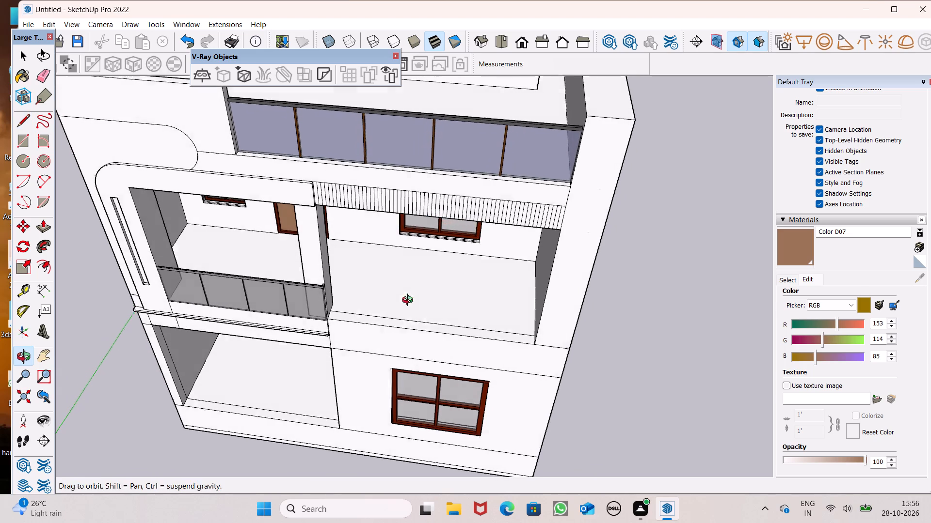
pyautogui.moveTo(410, 301); pyautogui.dragTo(410, 300, button='middle')
pyautogui.scroll(-2, 372, 329)
pyautogui.scroll(1, 371, 321)
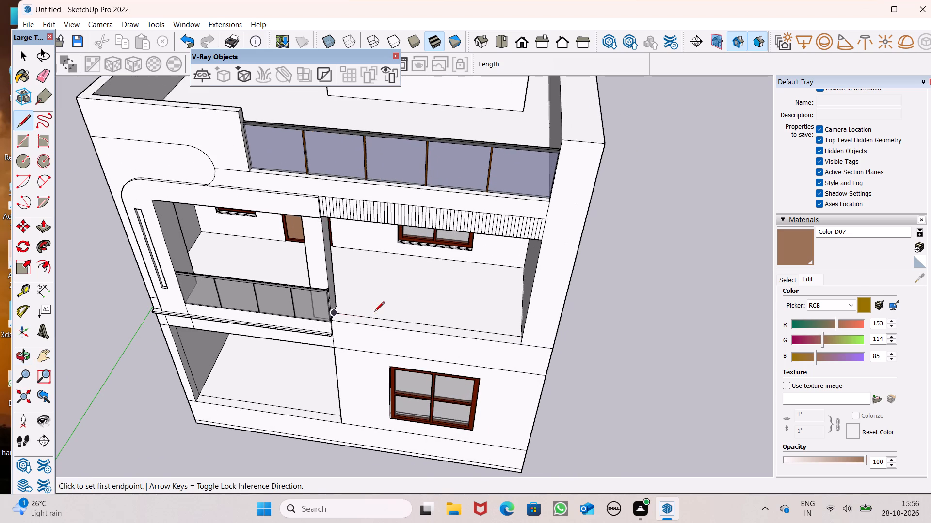
pyautogui.scroll(7, 374, 312)
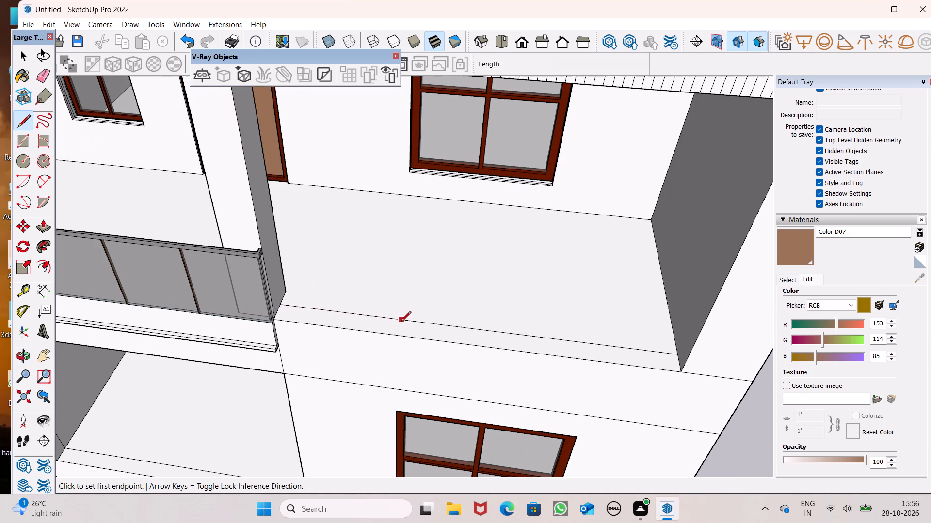
pyautogui.scroll(1, 413, 331)
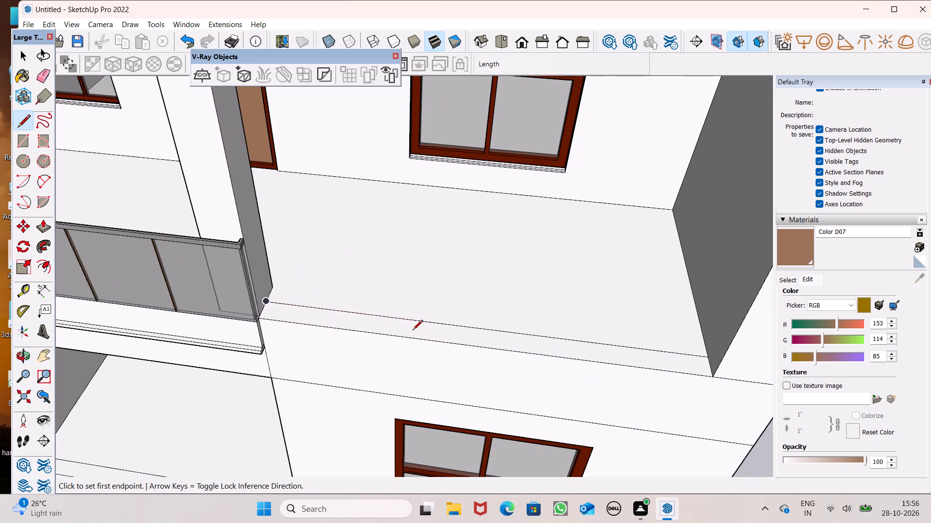
pyautogui.click(417, 321)
pyautogui.click(413, 342)
pyautogui.scroll(-6, 377, 318)
# Push/Pull the floor strip section beside the column up about 9' 5 15/16" to the underside of the grooved beam.
pyautogui.click(44, 232)
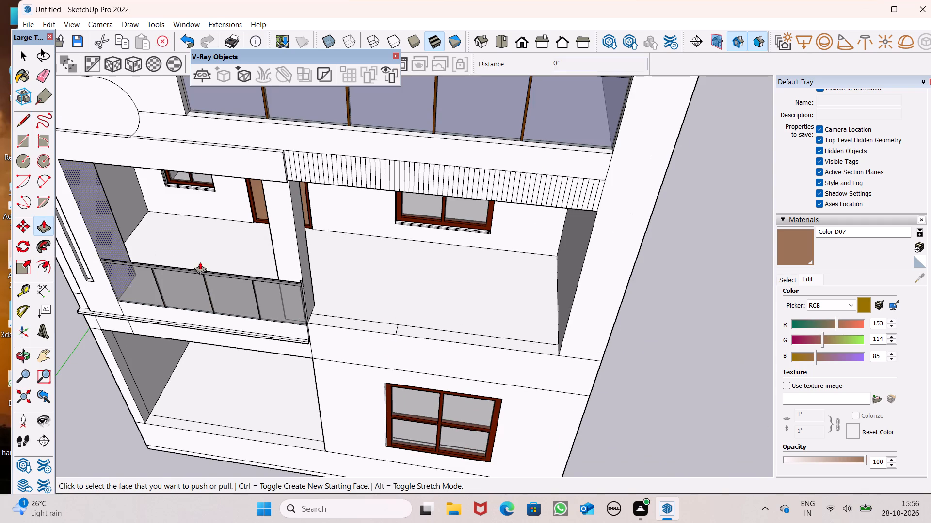
pyautogui.scroll(-5, 474, 395)
pyautogui.moveTo(479, 410); pyautogui.dragTo(553, 277, button='middle')
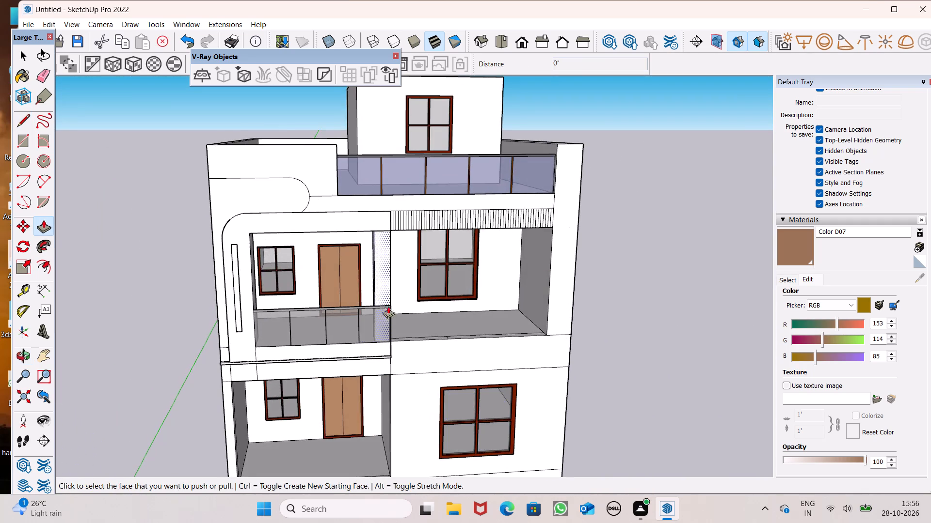
pyautogui.scroll(2, 387, 314)
pyautogui.scroll(-3, 433, 375)
pyautogui.moveTo(572, 460); pyautogui.dragTo(620, 481, button='middle')
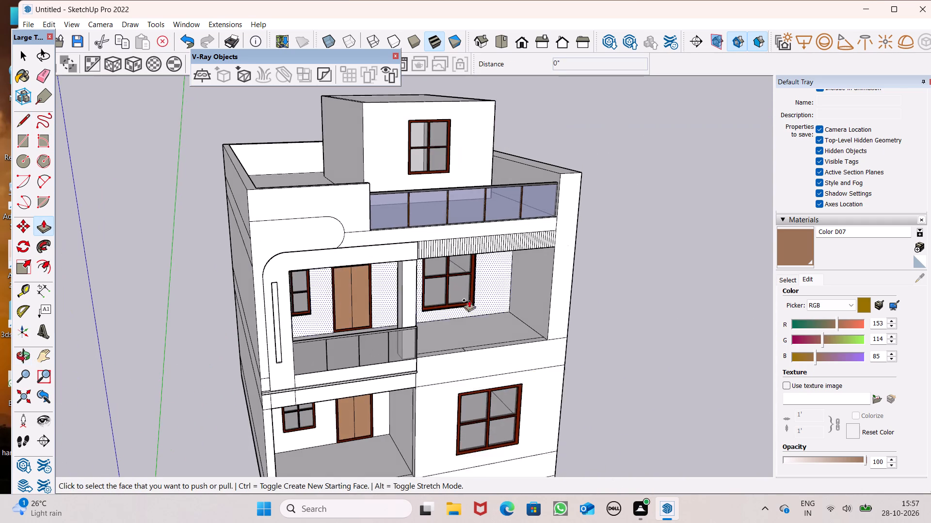
pyautogui.scroll(8, 435, 261)
pyautogui.scroll(-4, 491, 425)
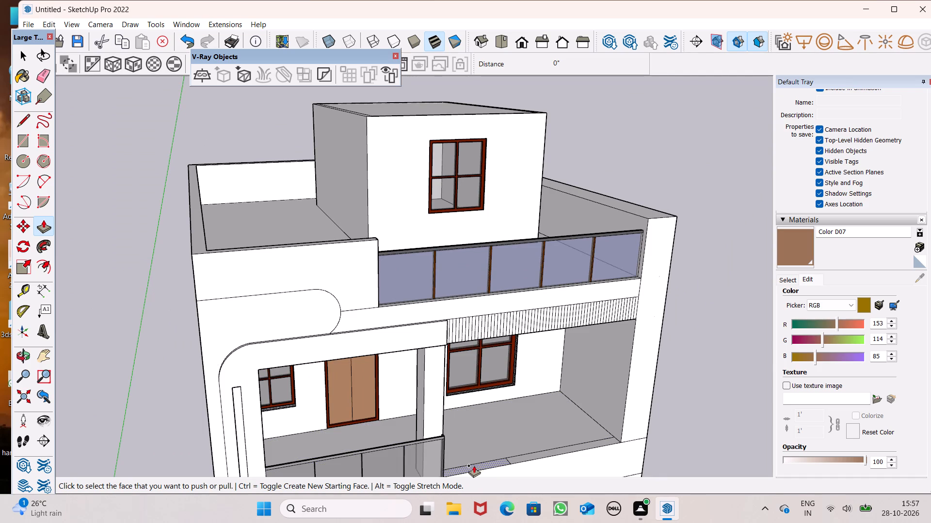
pyautogui.moveTo(472, 466); pyautogui.dragTo(474, 347)
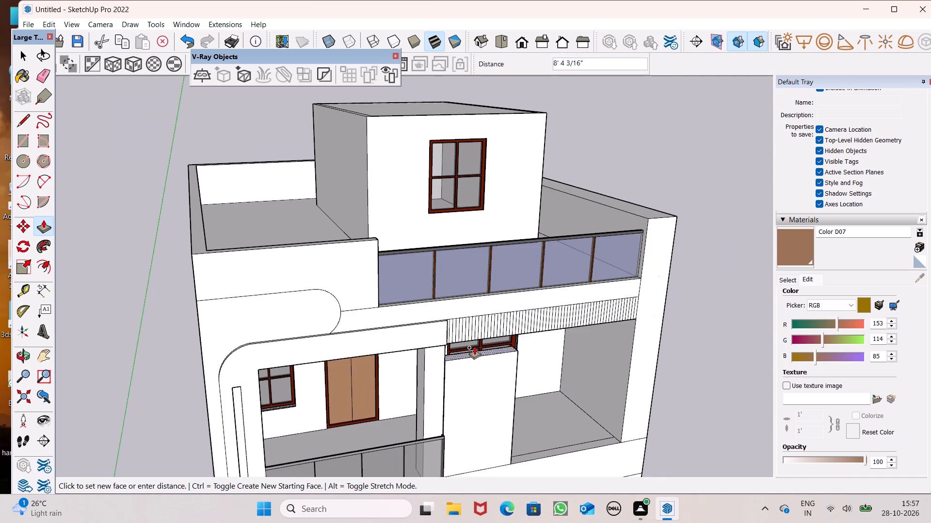
pyautogui.moveTo(474, 347); pyautogui.dragTo(472, 340)
# Examine the raised wall section and the open balcony from below, the side, the front and above.
pyautogui.moveTo(481, 384); pyautogui.dragTo(386, 214, button='middle')
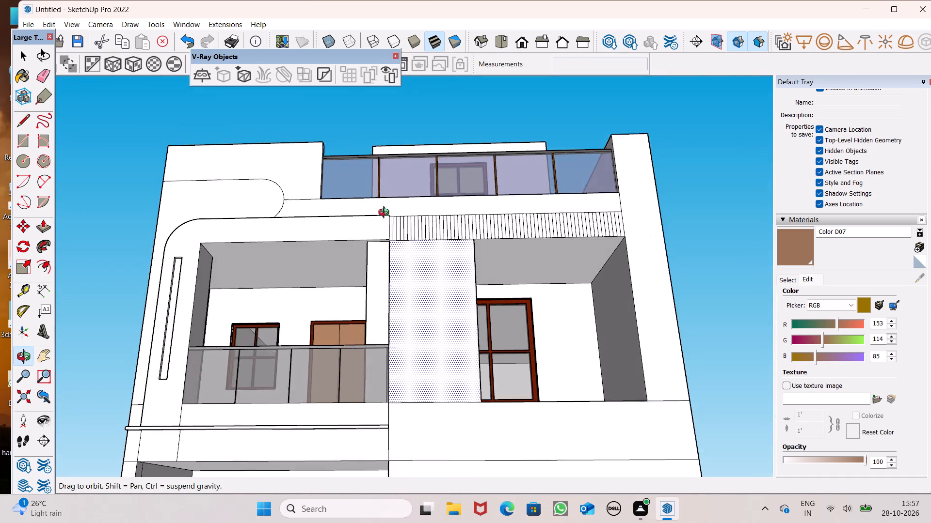
pyautogui.moveTo(386, 214); pyautogui.dragTo(383, 213, button='middle')
pyautogui.moveTo(422, 330); pyautogui.dragTo(216, 399, button='middle')
pyautogui.scroll(-1, 375, 372)
pyautogui.moveTo(396, 325); pyautogui.dragTo(337, 232, button='middle')
pyautogui.scroll(4, 347, 250)
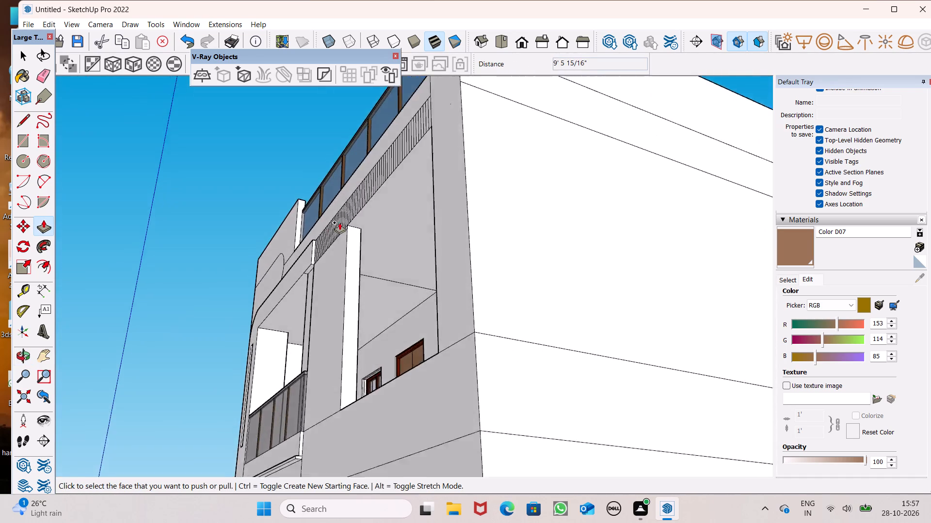
pyautogui.scroll(4, 339, 222)
pyautogui.scroll(-5, 367, 216)
pyautogui.moveTo(375, 237); pyautogui.dragTo(508, 328, button='middle')
pyautogui.scroll(1, 508, 328)
pyautogui.scroll(-5, 457, 188)
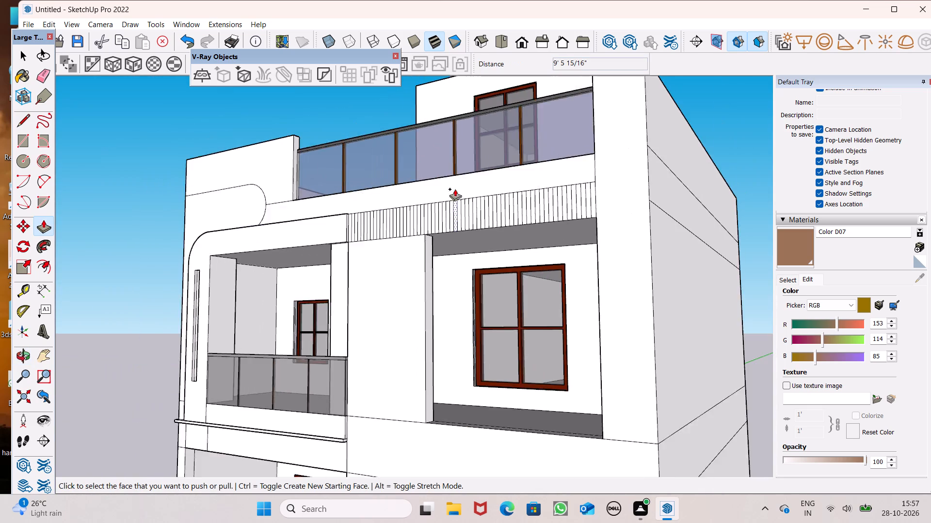
pyautogui.scroll(-4, 455, 189)
pyautogui.moveTo(468, 198); pyautogui.dragTo(503, 376, button='middle')
pyautogui.scroll(-1, 449, 398)
pyautogui.moveTo(413, 382); pyautogui.dragTo(419, 384, button='middle')
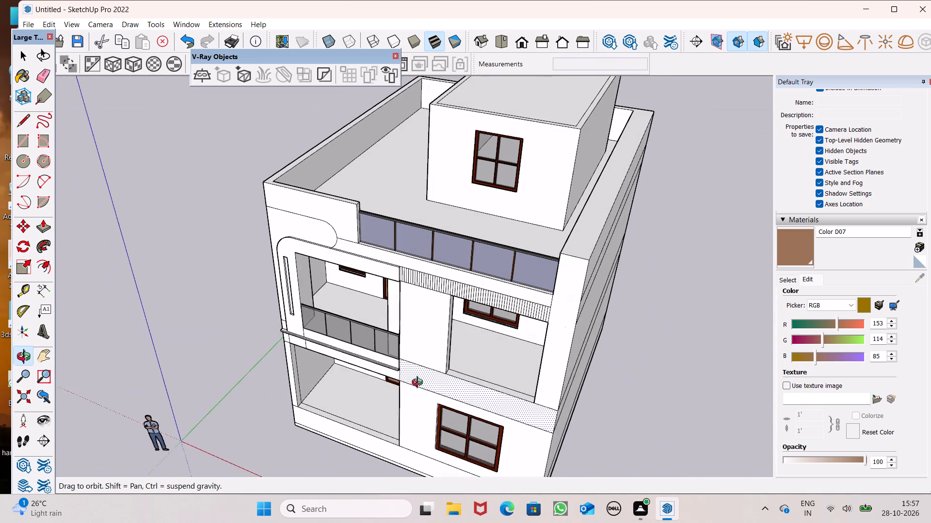
pyautogui.moveTo(419, 384); pyautogui.dragTo(314, 357, button='middle')
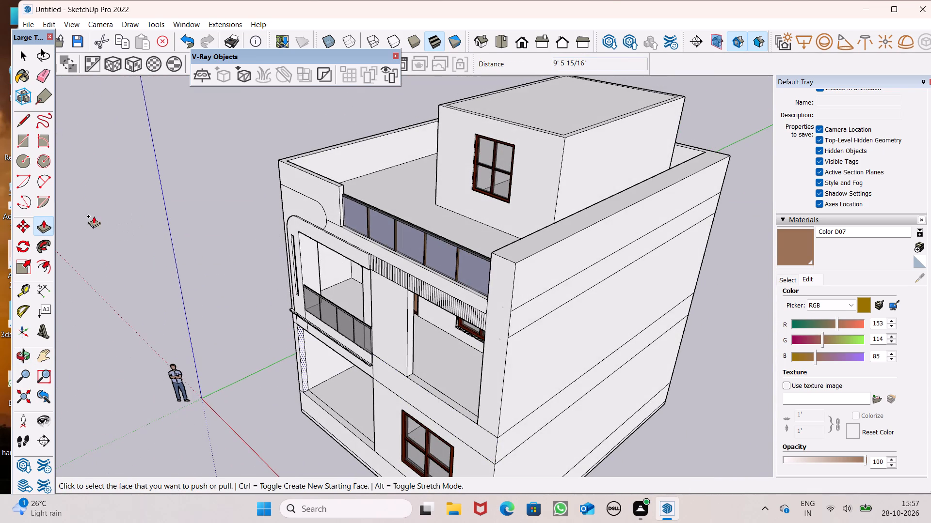
# Place a guide 4' above the bottom edge of the new wall's side face, using the Tape Measure tool.
pyautogui.click(48, 287)
pyautogui.click(16, 291)
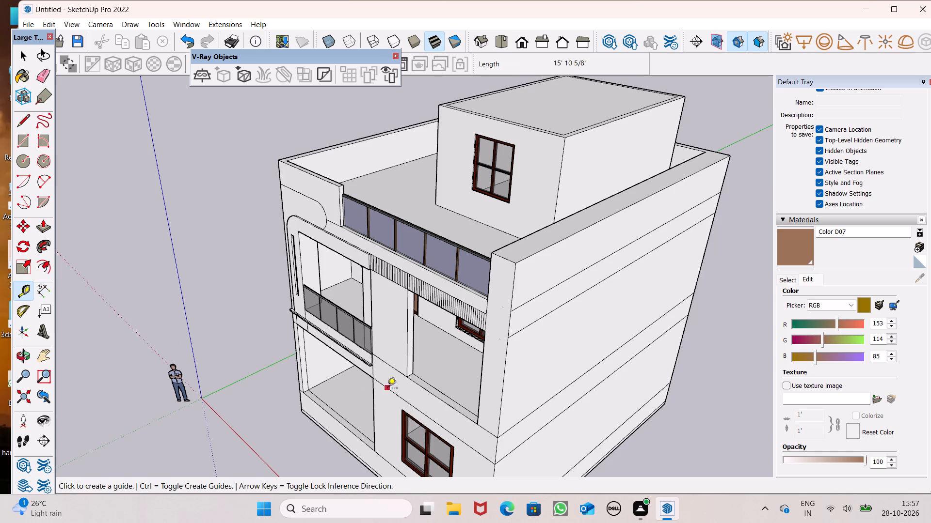
pyautogui.scroll(7, 401, 391)
pyautogui.scroll(-3, 326, 372)
pyautogui.scroll(7, 315, 325)
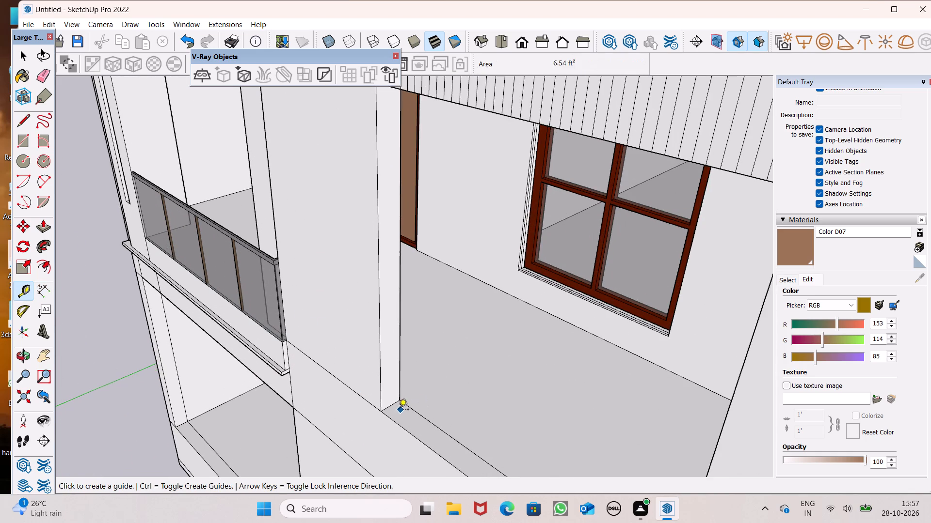
pyautogui.click(389, 406)
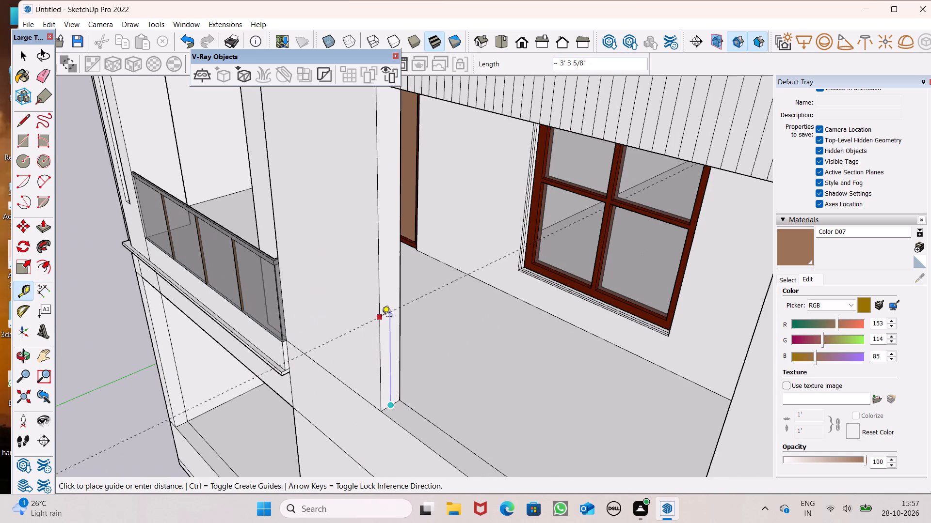
pyautogui.write("4'")
pyautogui.press('Return')
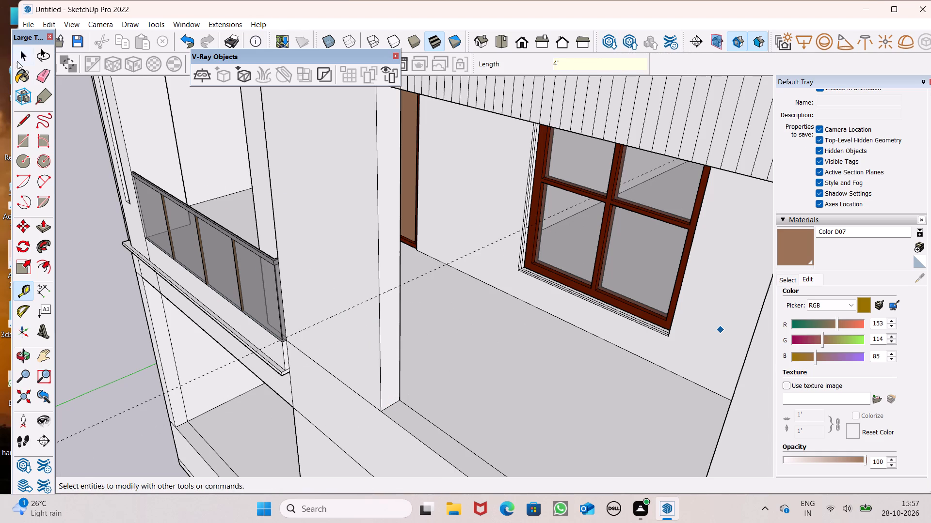
# Draw a 9" line along the guide across the side face of the new wall.
pyautogui.click(21, 118)
pyautogui.scroll(-1, 192, 97)
pyautogui.moveTo(261, 157); pyautogui.dragTo(251, 141, button='middle')
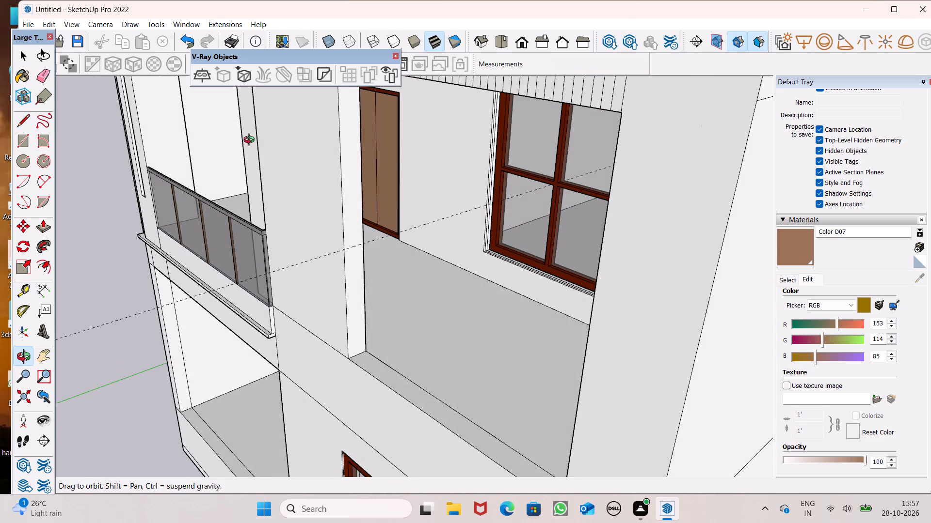
pyautogui.moveTo(251, 141); pyautogui.dragTo(250, 141, button='middle')
pyautogui.scroll(2, 302, 206)
pyautogui.scroll(2, 361, 268)
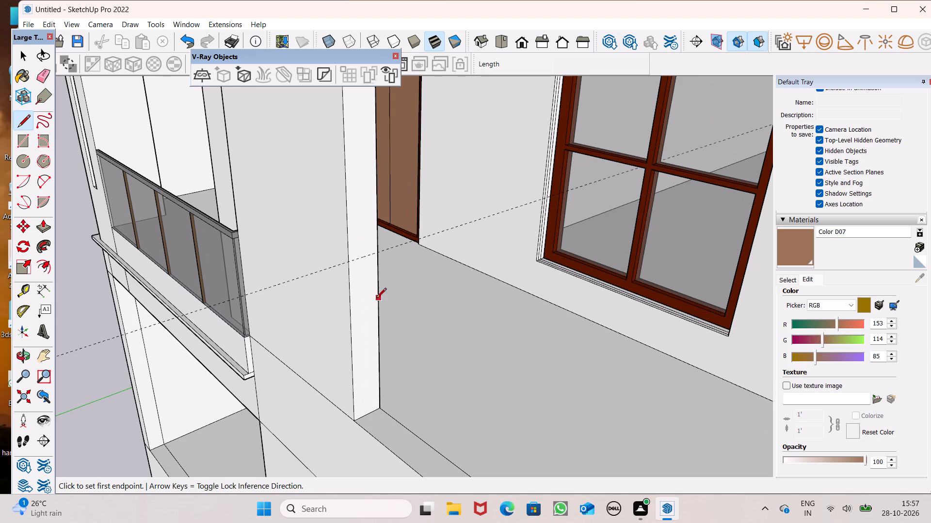
pyautogui.scroll(4, 376, 299)
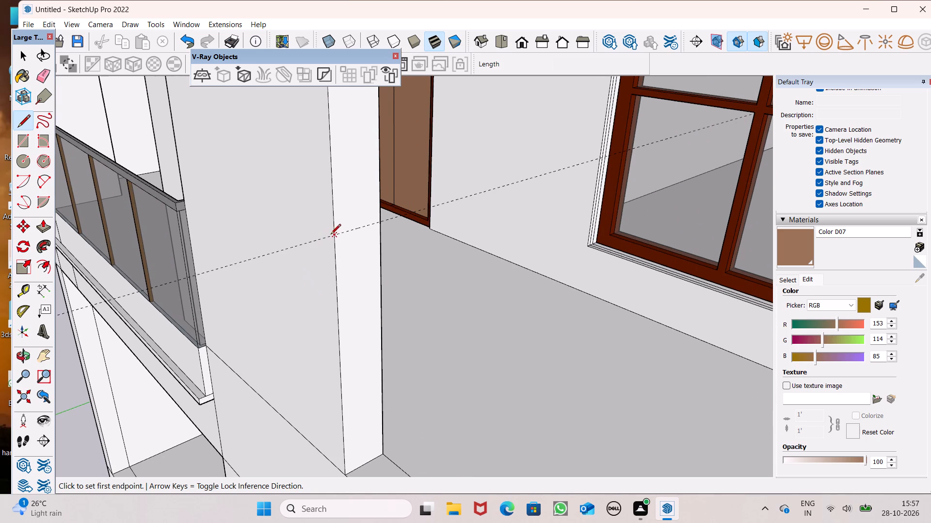
pyautogui.click(331, 235)
pyautogui.click(383, 224)
pyautogui.press('space')
# Erase the dashed guide line crossing the new wall's side face.
pyautogui.scroll(-10, 323, 219)
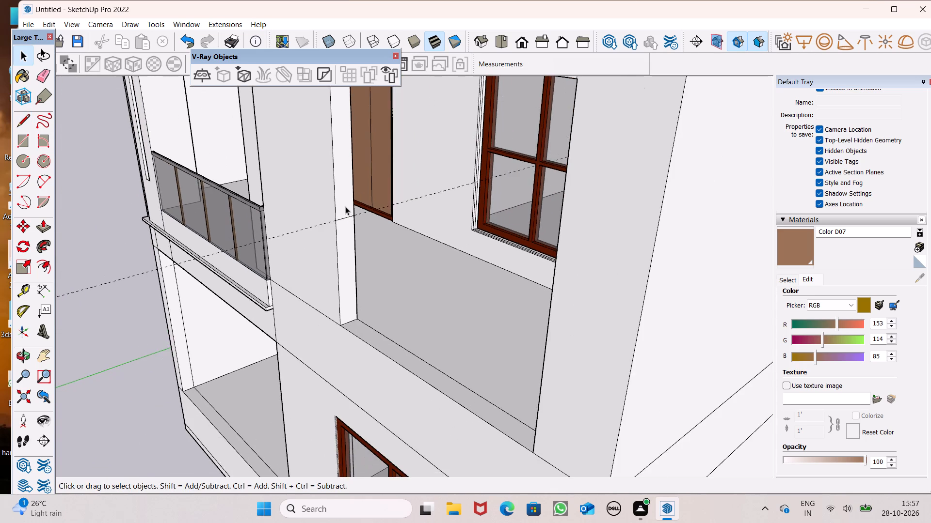
pyautogui.scroll(-4, 351, 221)
pyautogui.click(39, 84)
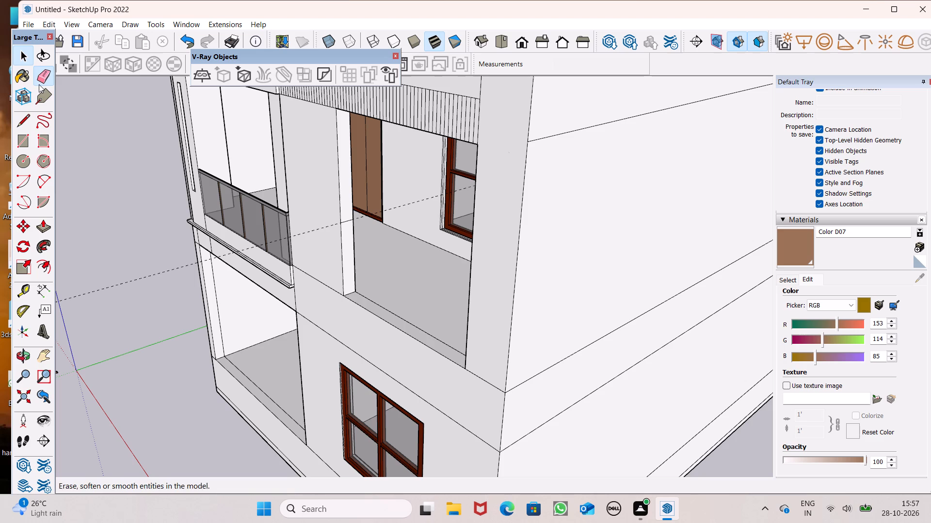
pyautogui.moveTo(107, 296); pyautogui.dragTo(110, 277)
pyautogui.scroll(-3, 114, 263)
pyautogui.moveTo(179, 277); pyautogui.dragTo(198, 246, button='middle')
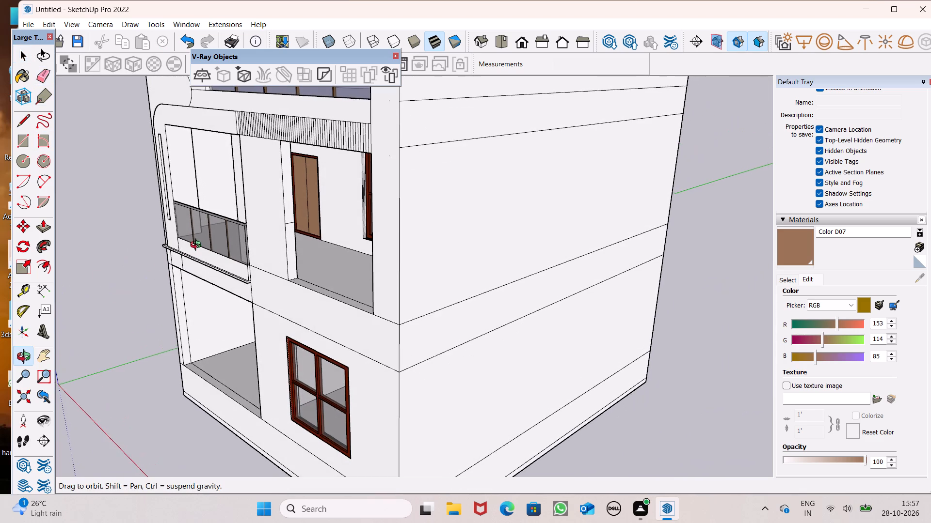
pyautogui.moveTo(198, 246); pyautogui.dragTo(198, 245, button='middle')
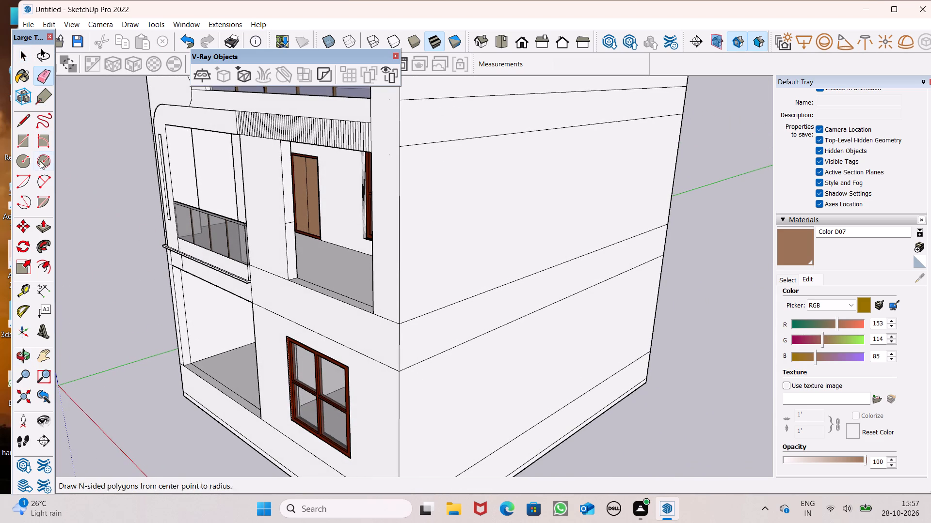
# Draw a second line across the new wall's side face, parallel to and slightly below the first.
pyautogui.click(19, 123)
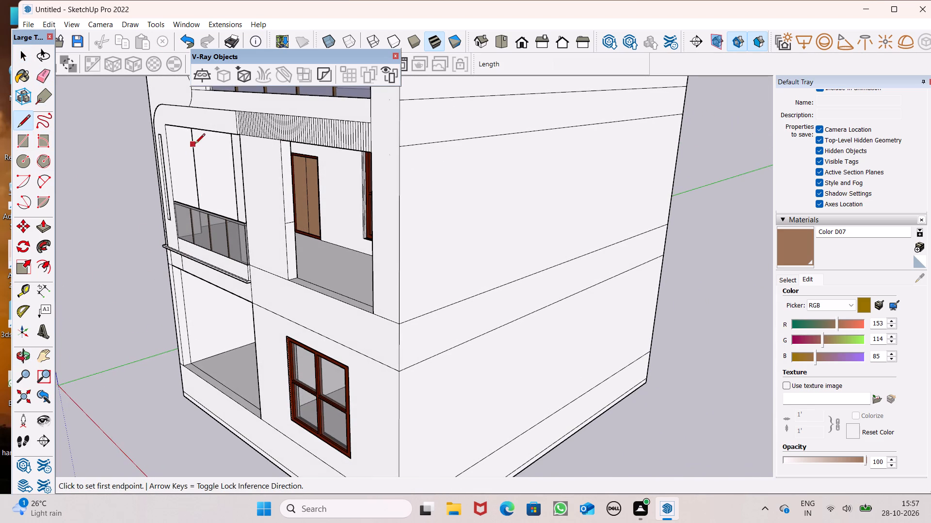
pyautogui.scroll(7, 286, 193)
pyautogui.scroll(6, 309, 249)
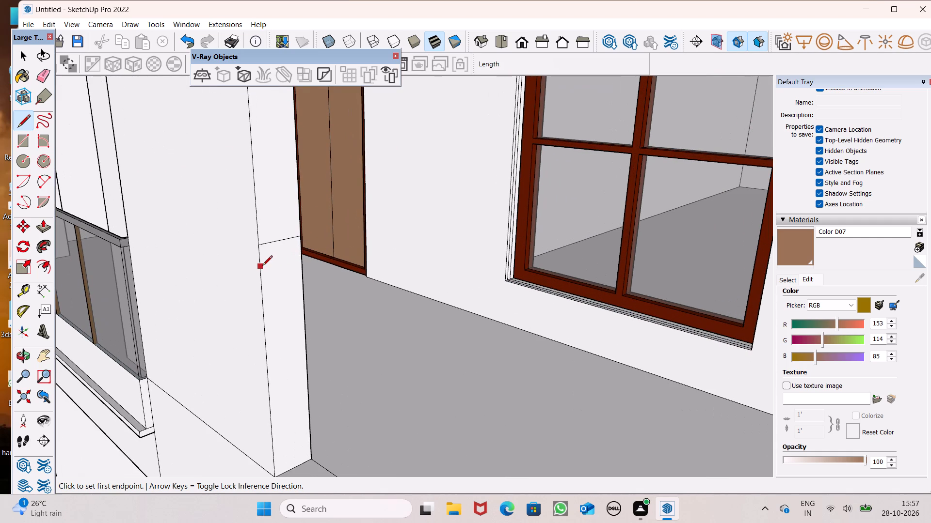
pyautogui.click(263, 272)
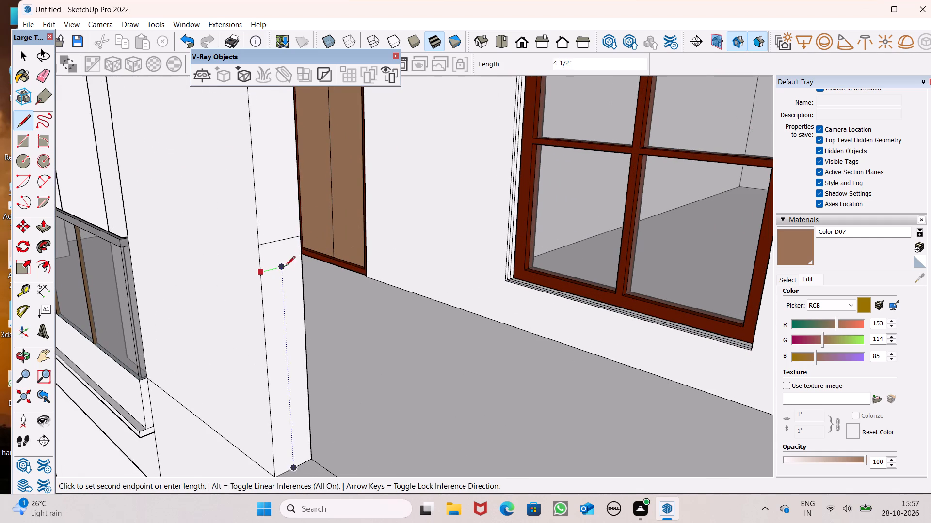
pyautogui.click(300, 260)
pyautogui.scroll(-6, 252, 191)
pyautogui.moveTo(236, 256); pyautogui.dragTo(488, 411, button='middle')
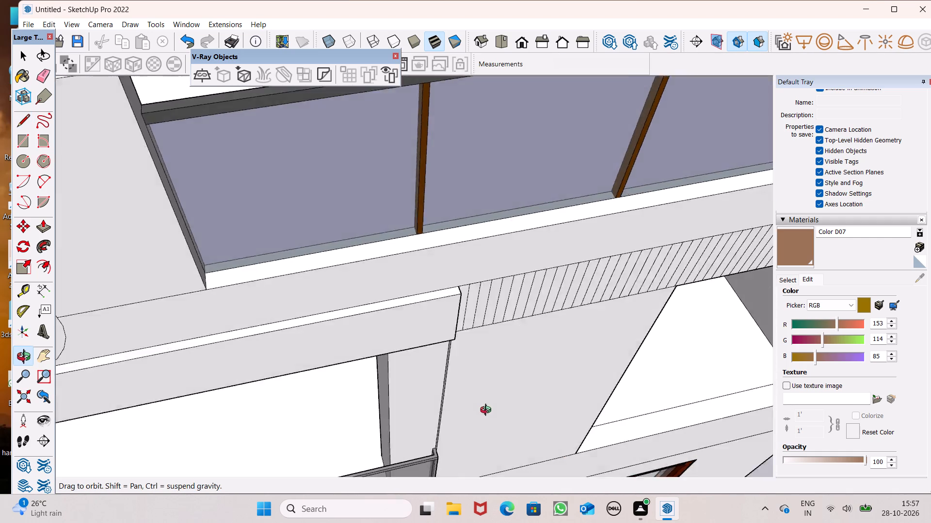
pyautogui.moveTo(488, 411); pyautogui.dragTo(456, 383, button='middle')
pyautogui.scroll(-5, 413, 313)
pyautogui.scroll(-6, 260, 252)
pyautogui.press('space')
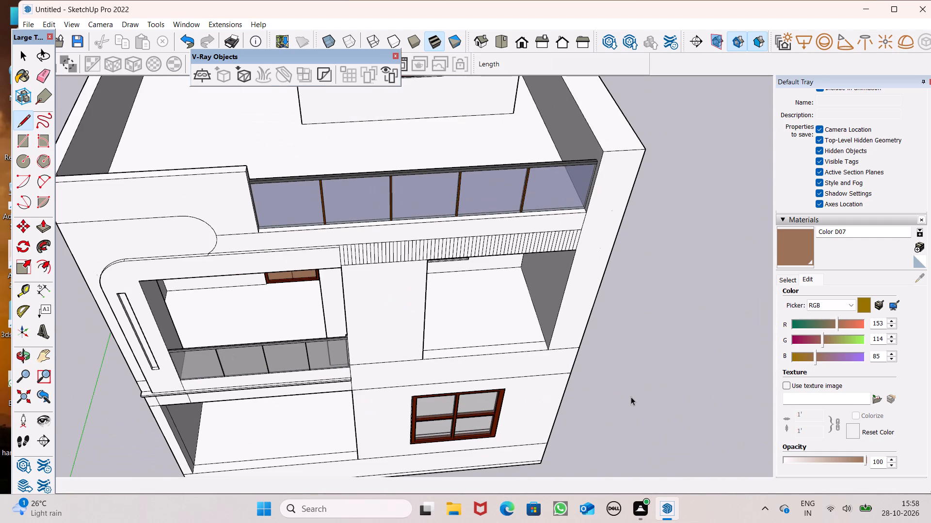
# Draw two parallel 9" lines close together across the open balcony's front floor strip, about a quarter of its length from the new wall.
pyautogui.scroll(6, 631, 397)
pyautogui.moveTo(598, 374); pyautogui.dragTo(554, 349, button='middle')
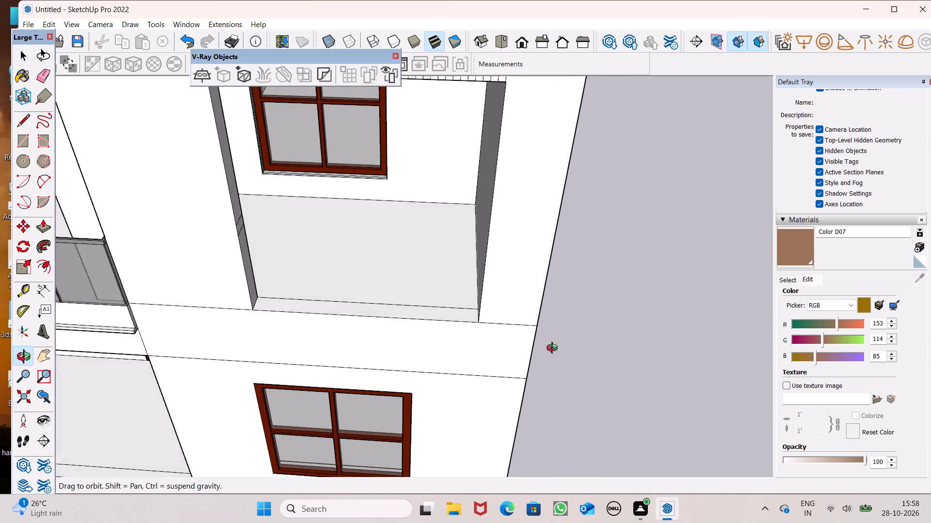
pyautogui.moveTo(554, 349); pyautogui.dragTo(557, 388, button='middle')
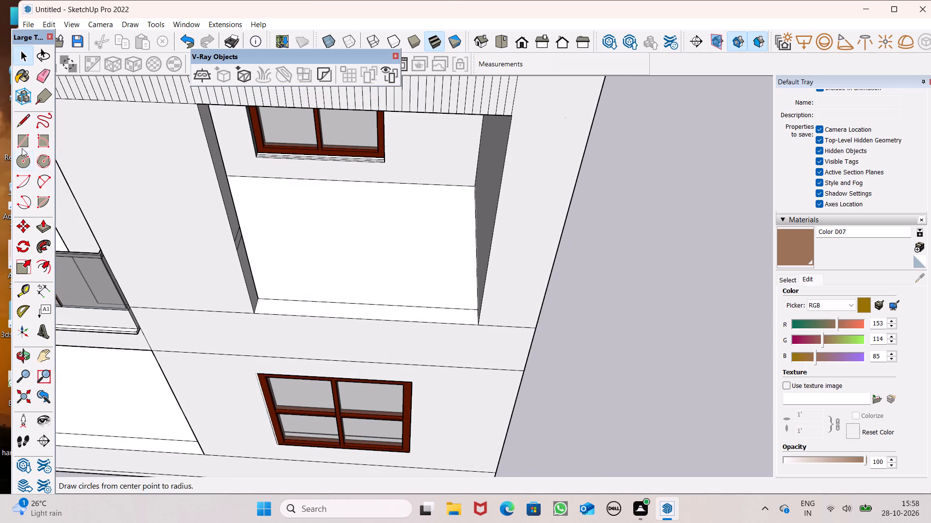
pyautogui.click(19, 123)
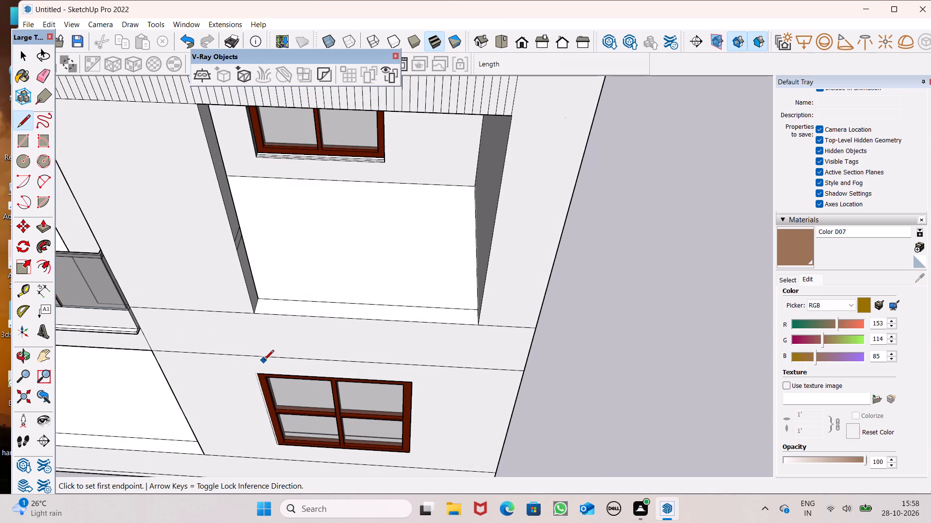
pyautogui.scroll(7, 300, 292)
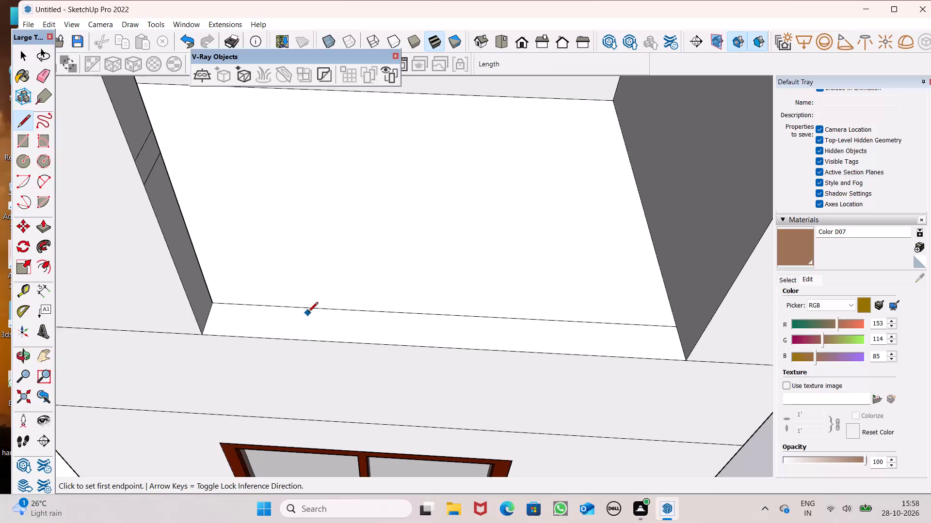
pyautogui.scroll(1, 304, 318)
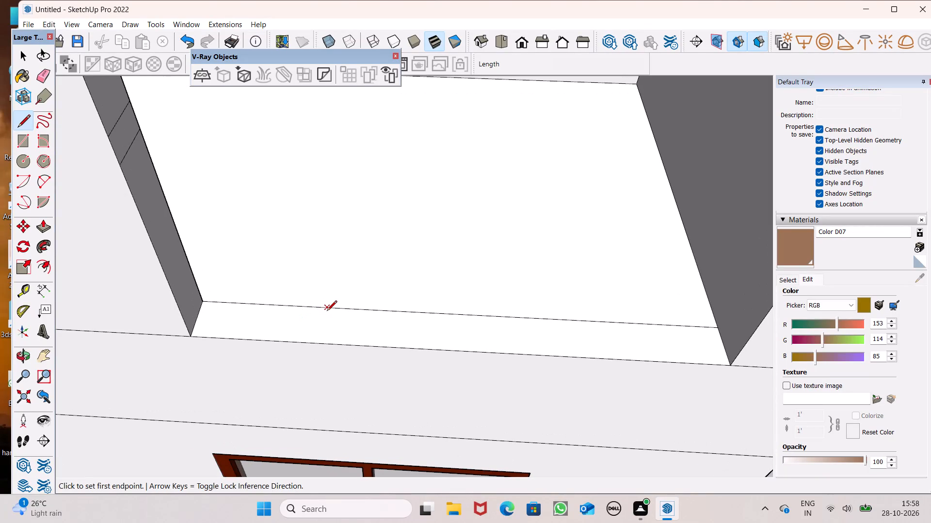
pyautogui.click(327, 311)
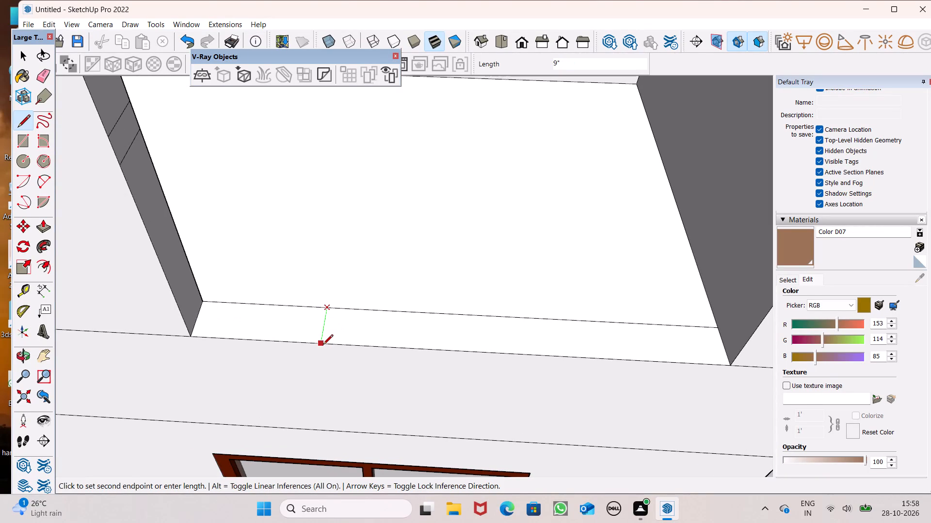
pyautogui.click(323, 345)
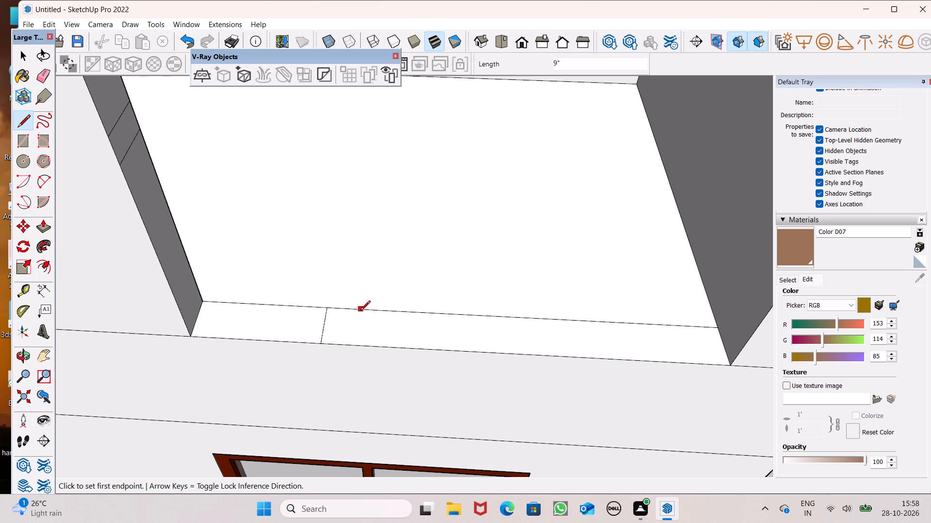
pyautogui.click(360, 311)
pyautogui.click(356, 342)
pyautogui.press('space')
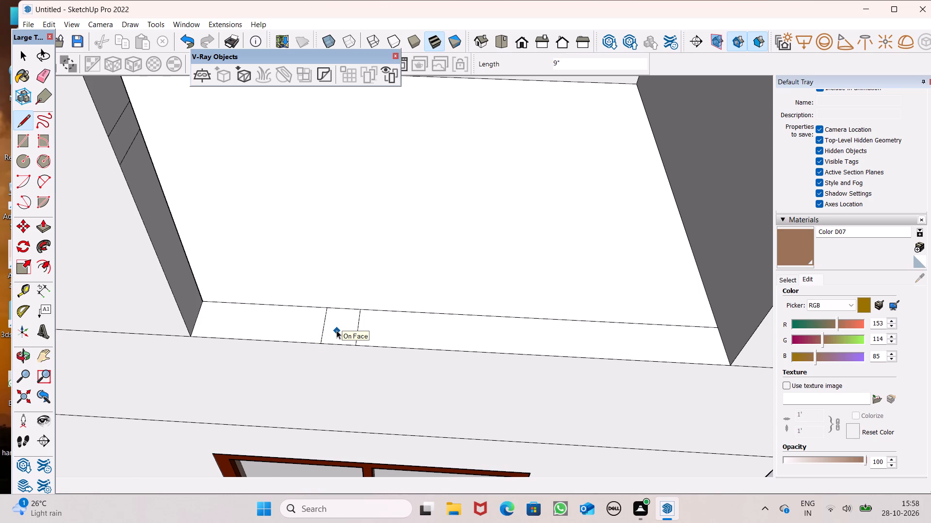
# Copy the small rectangle on the open balcony's front floor strip further along the strip, away from the new wall.
pyautogui.doubleClick(337, 330)
pyautogui.press('m')
pyautogui.press('Return')
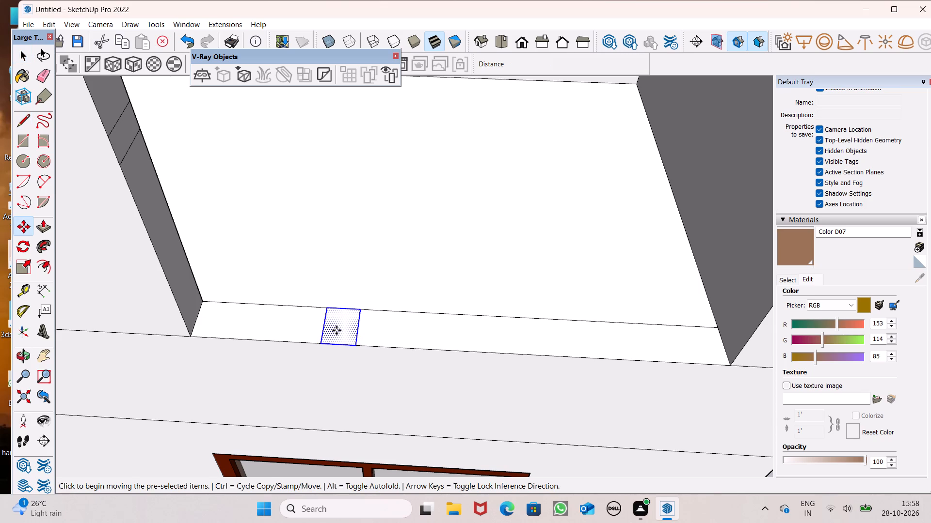
pyautogui.moveTo(336, 330); pyautogui.dragTo(352, 332)
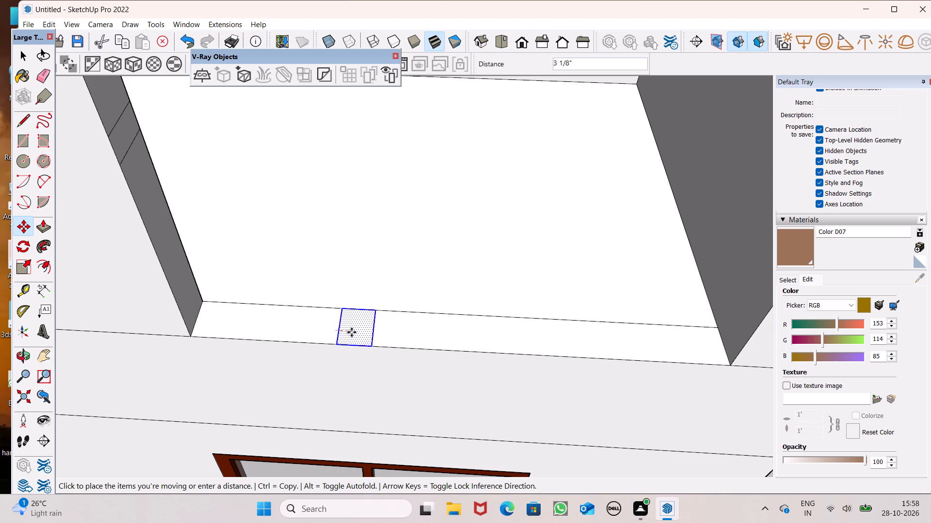
pyautogui.moveTo(352, 332); pyautogui.dragTo(509, 338)
pyautogui.scroll(-7, 388, 297)
pyautogui.press('space')
pyautogui.click(705, 403)
pyautogui.scroll(-4, 417, 325)
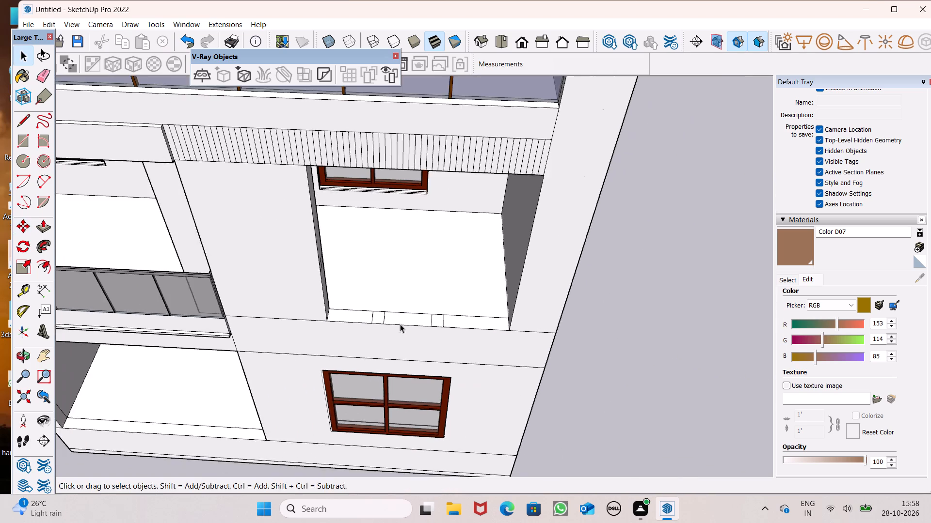
# Paint both small floor-strip rectangles and the matching patch on the new wall's side face with Color M08.
pyautogui.moveTo(401, 321); pyautogui.dragTo(283, 283, button='middle')
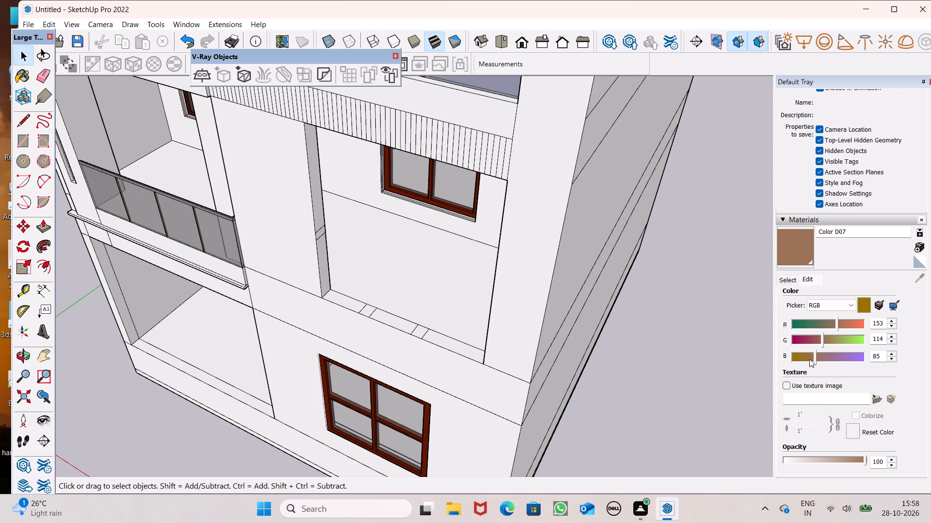
pyautogui.scroll(-6, 809, 364)
pyautogui.click(784, 141)
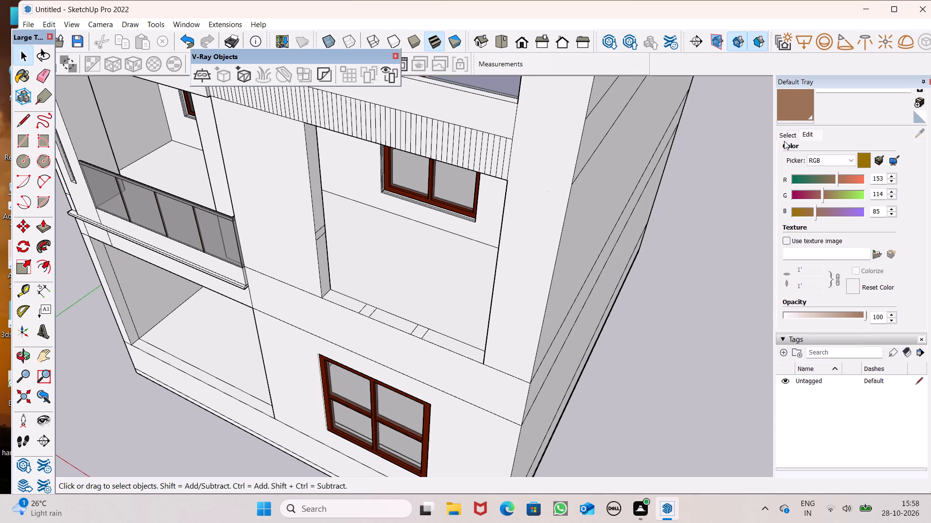
pyautogui.click(784, 133)
pyautogui.scroll(-8, 865, 288)
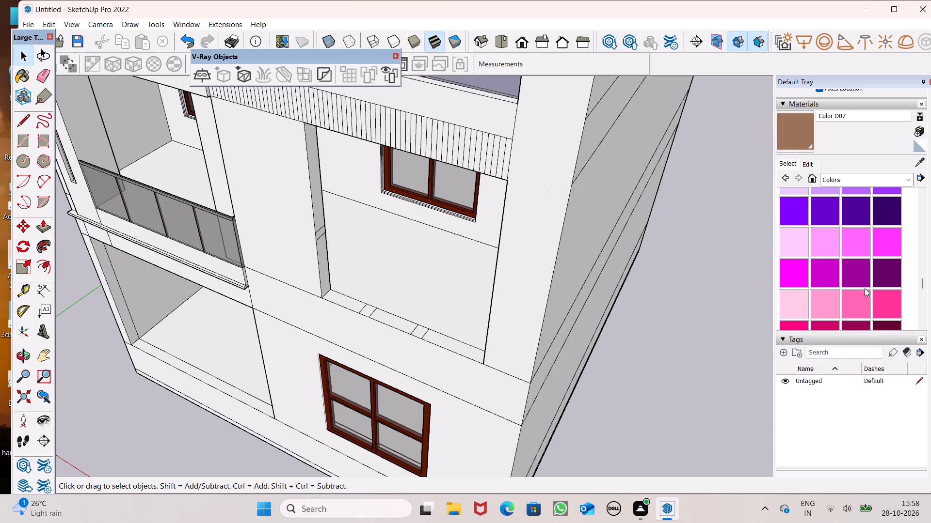
pyautogui.scroll(-4, 865, 288)
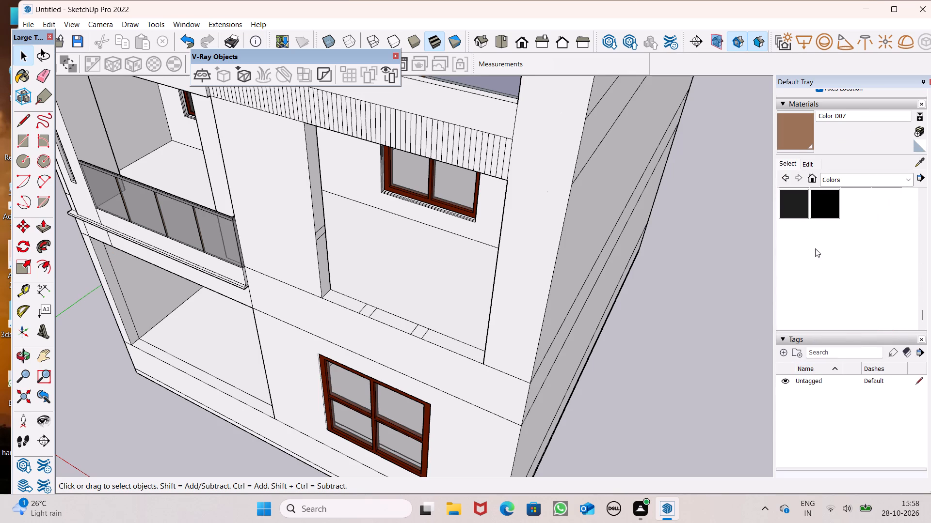
pyautogui.click(789, 200)
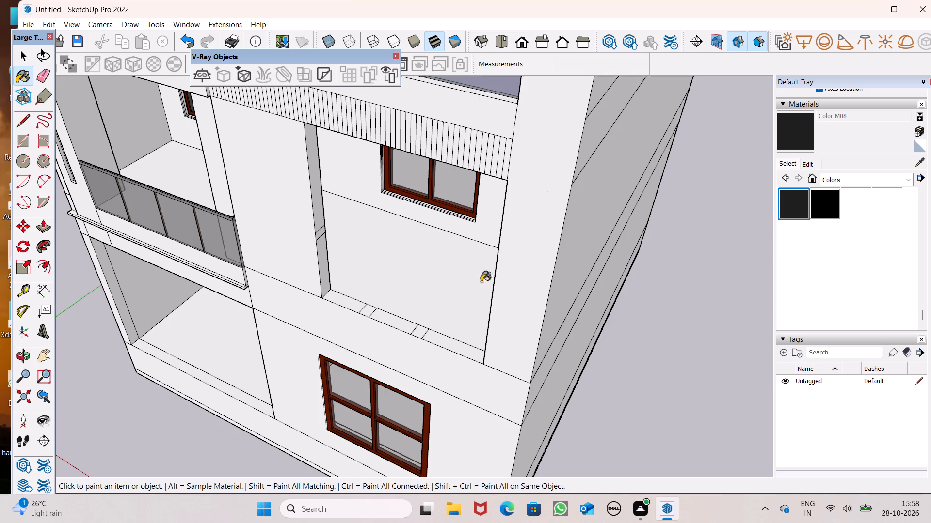
pyautogui.scroll(7, 352, 287)
pyautogui.click(386, 340)
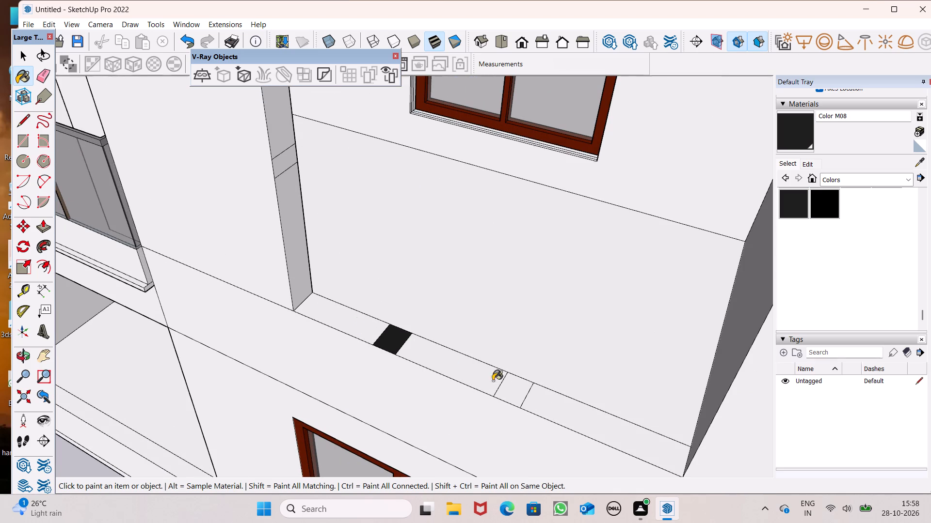
pyautogui.click(514, 396)
pyautogui.scroll(3, 284, 210)
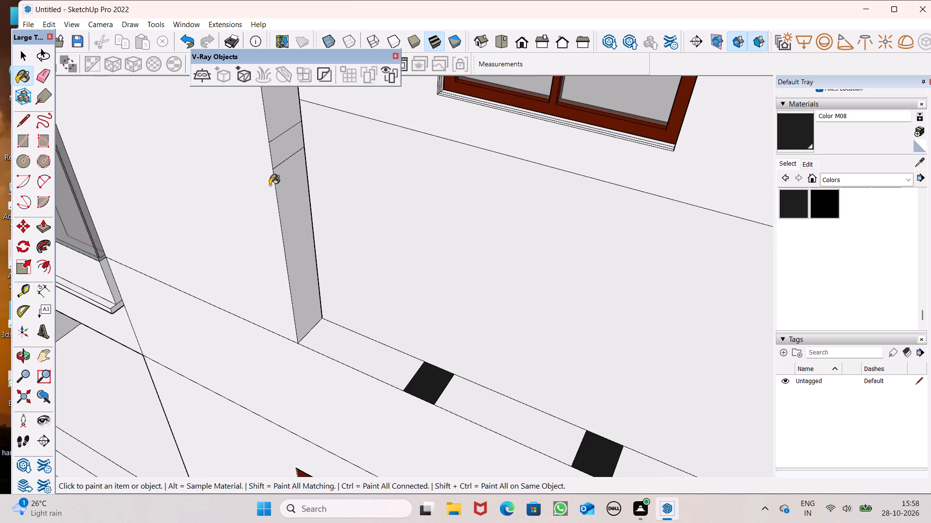
pyautogui.click(279, 152)
pyautogui.scroll(-4, 243, 174)
pyautogui.press('space')
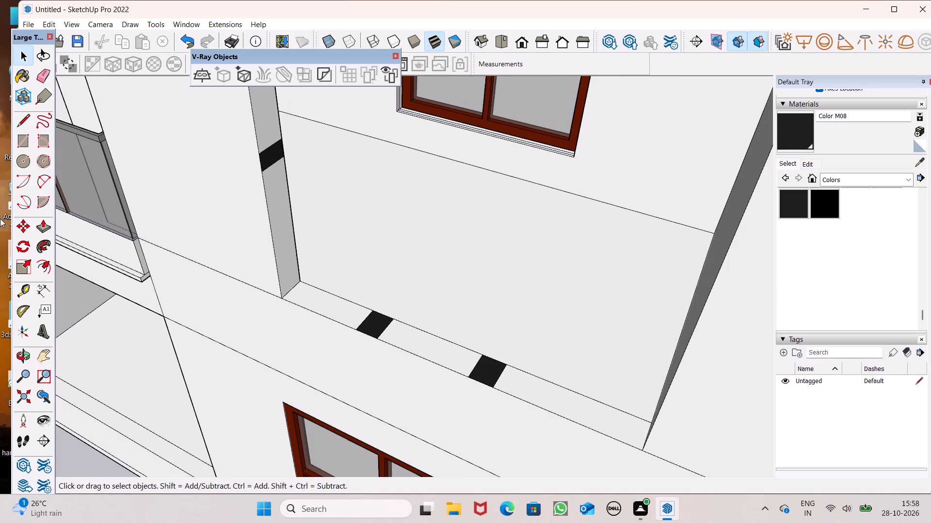
# Push/Pull the dark patch on the wall's side face across the balcony opening to the opposite wall, about 8' 8 11/16", as a top rail.
pyautogui.click(47, 224)
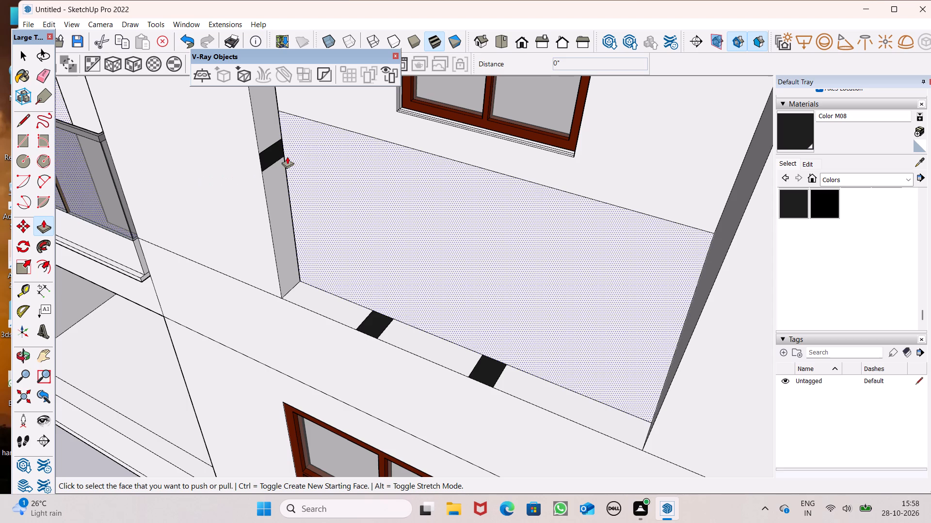
pyautogui.scroll(-1, 230, 150)
pyautogui.moveTo(223, 190); pyautogui.dragTo(234, 207, button='middle')
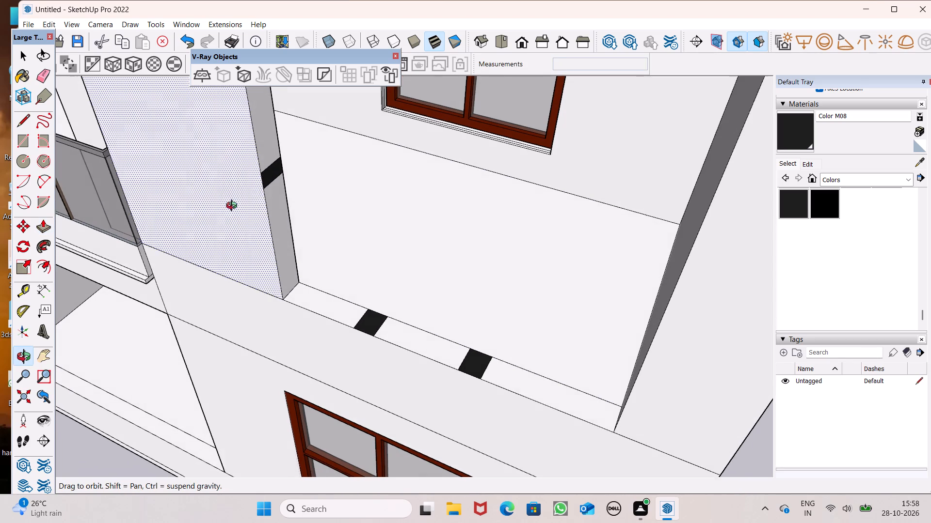
pyautogui.moveTo(234, 207); pyautogui.dragTo(234, 208, button='middle')
pyautogui.moveTo(273, 178); pyautogui.dragTo(302, 185)
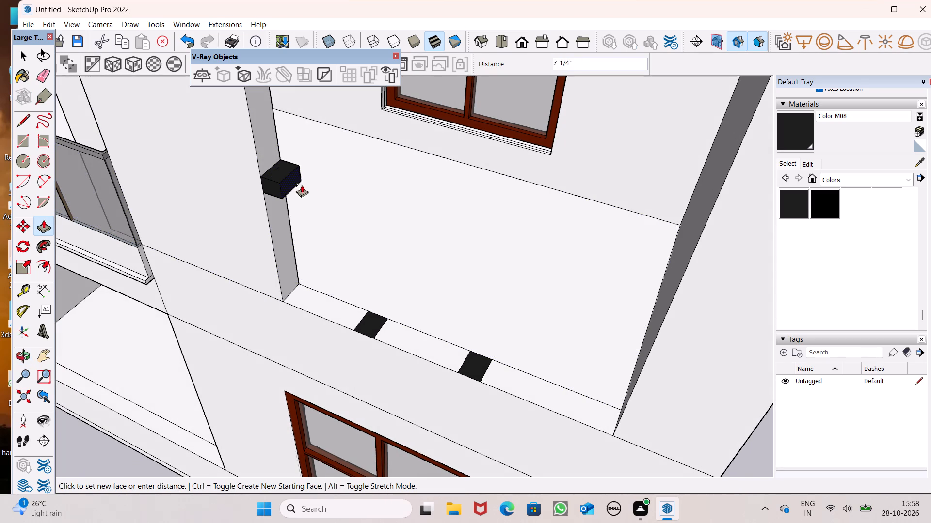
pyautogui.moveTo(302, 185); pyautogui.dragTo(693, 308)
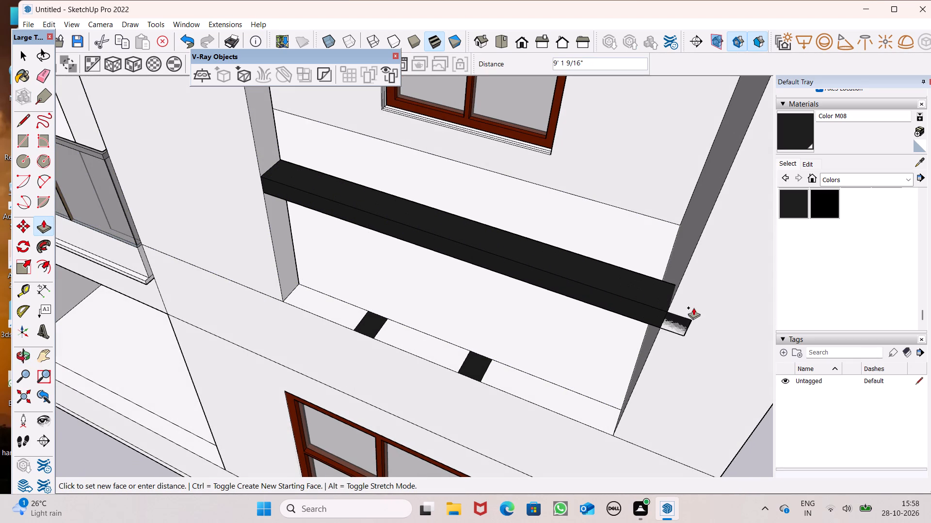
pyautogui.moveTo(693, 308); pyautogui.dragTo(656, 337)
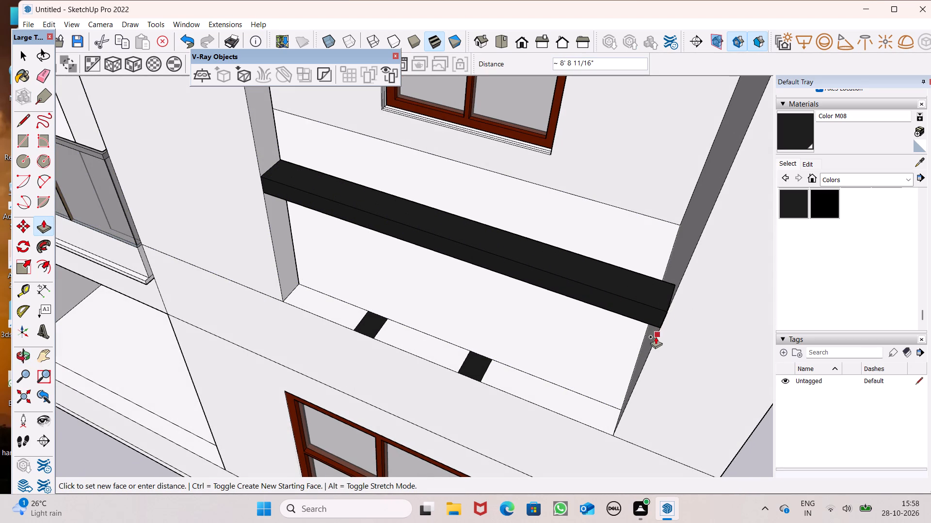
pyautogui.moveTo(656, 337); pyautogui.dragTo(651, 338)
pyautogui.scroll(-3, 574, 288)
# Pull both dark floor-strip rectangles up to the underside of the top rail, about 3' 6 15/16", as railing posts.
pyautogui.moveTo(531, 360); pyautogui.dragTo(570, 340, button='middle')
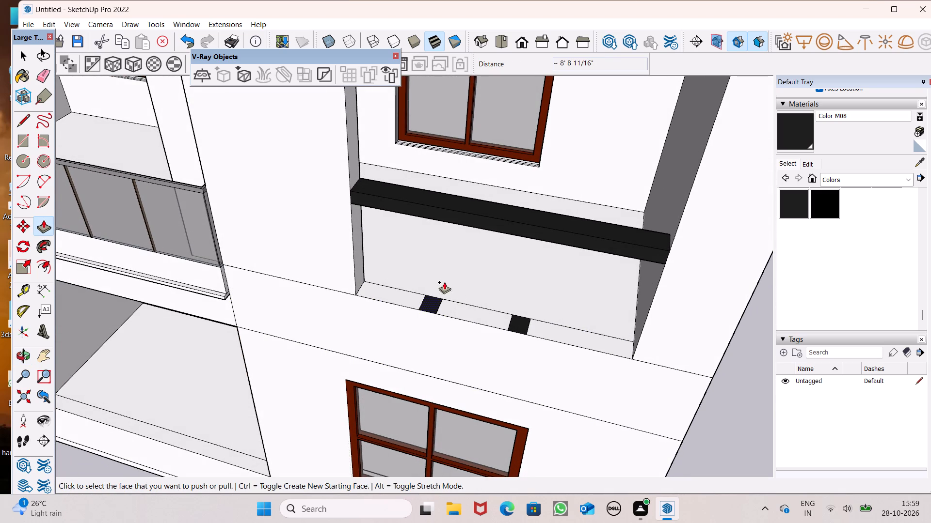
pyautogui.moveTo(430, 307); pyautogui.dragTo(441, 223)
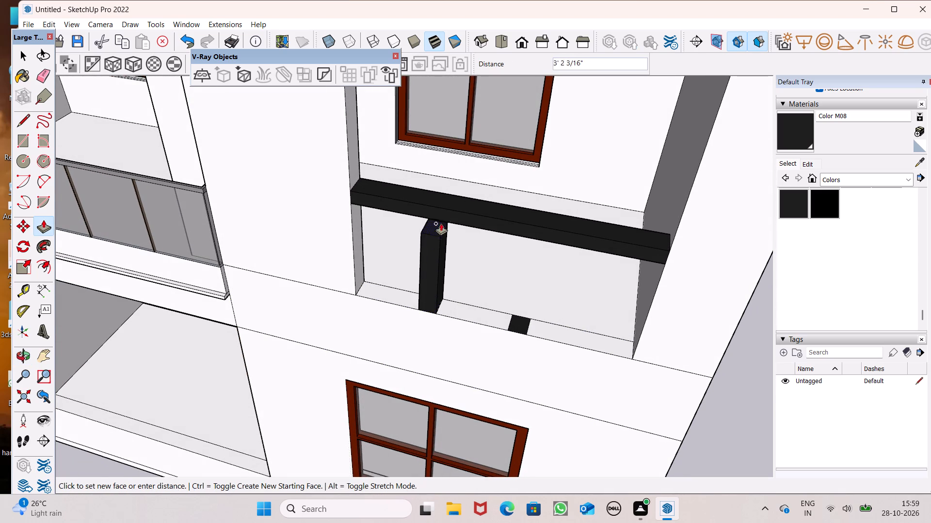
pyautogui.moveTo(441, 223); pyautogui.dragTo(456, 222)
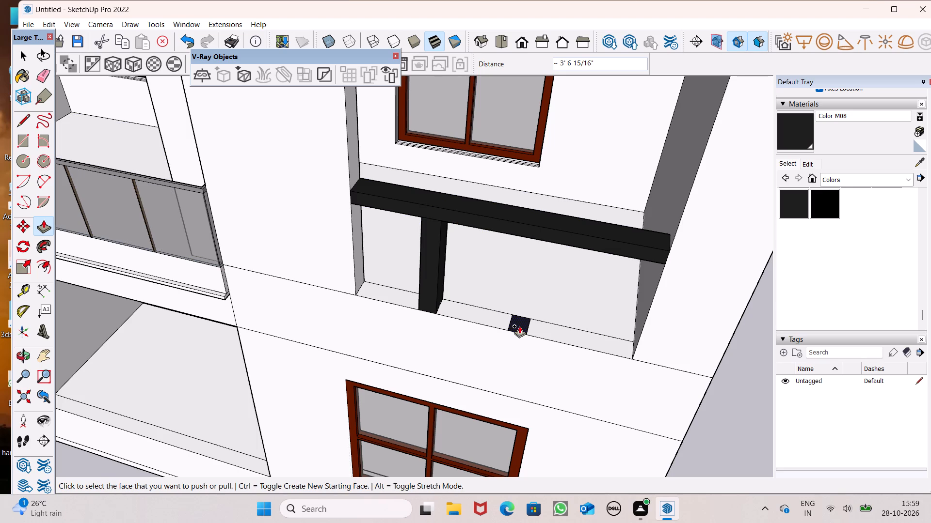
pyautogui.moveTo(519, 326); pyautogui.dragTo(563, 240)
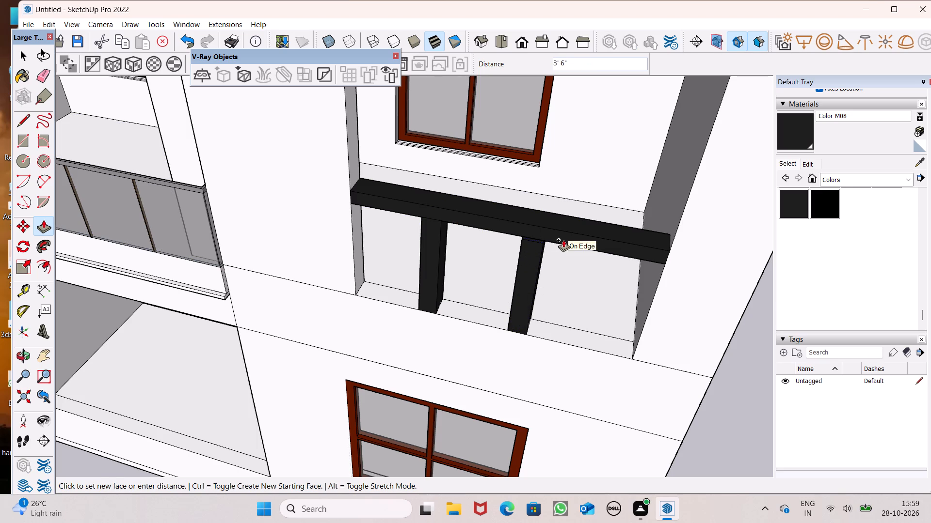
pyautogui.moveTo(563, 240); pyautogui.dragTo(562, 244)
# Examine the balcony railing's top rail and two posts from several angles.
pyautogui.moveTo(554, 254); pyautogui.dragTo(496, 112, button='middle')
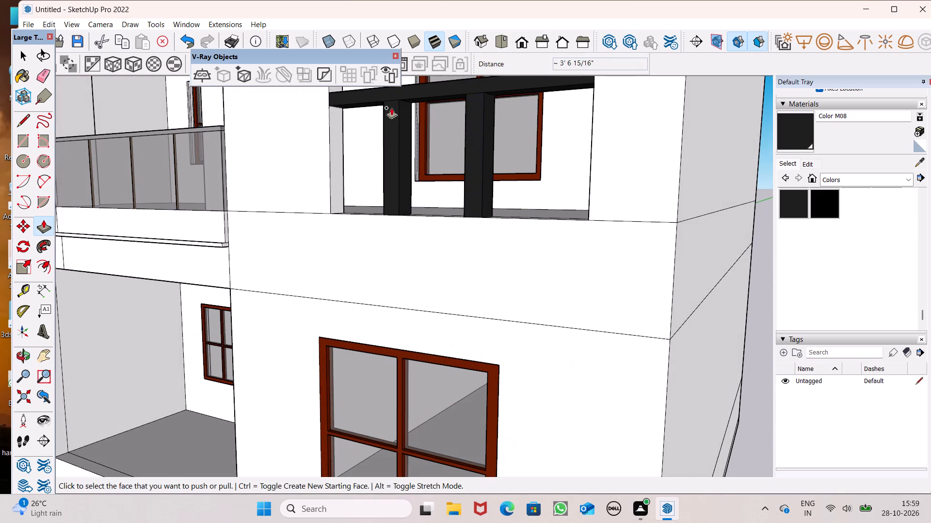
pyautogui.press('space')
pyautogui.scroll(15, 462, 67)
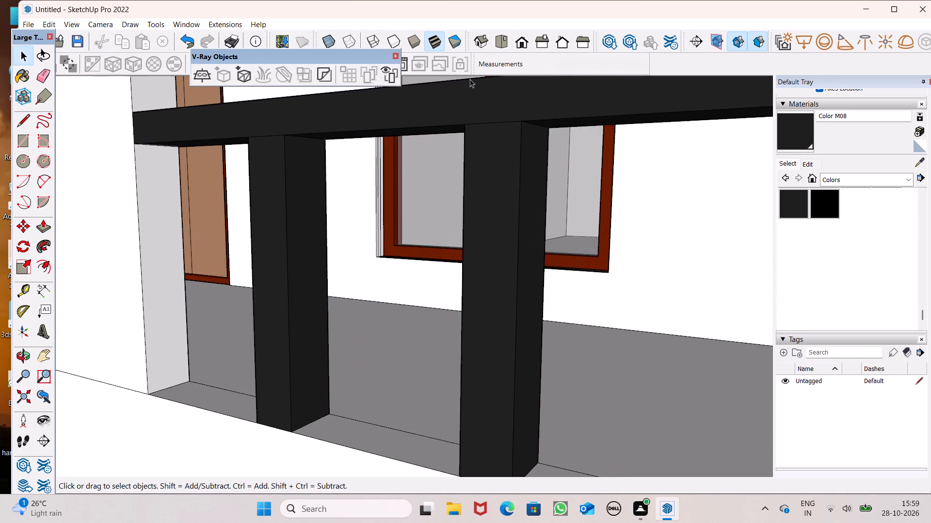
pyautogui.moveTo(473, 107); pyautogui.dragTo(494, 176, button='middle')
pyautogui.scroll(2, 525, 211)
pyautogui.scroll(-9, 547, 172)
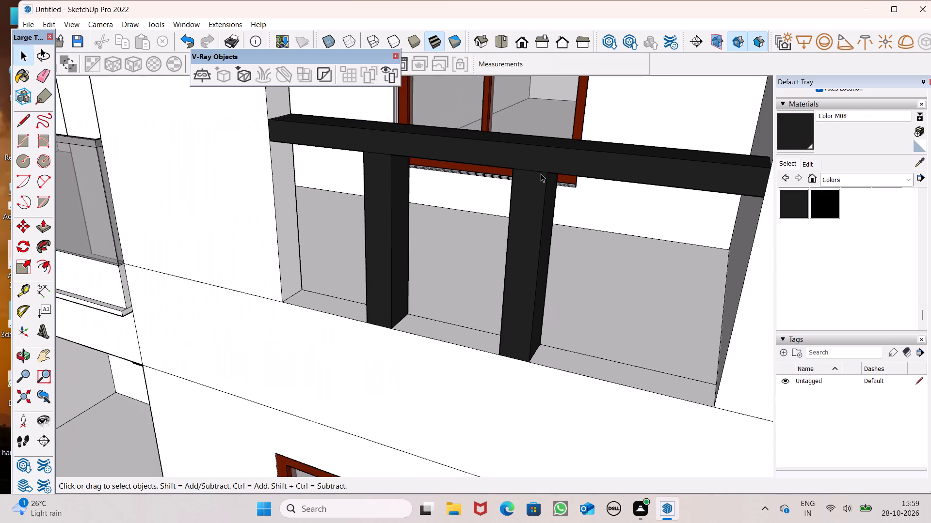
pyautogui.moveTo(538, 197); pyautogui.dragTo(386, 196, button='middle')
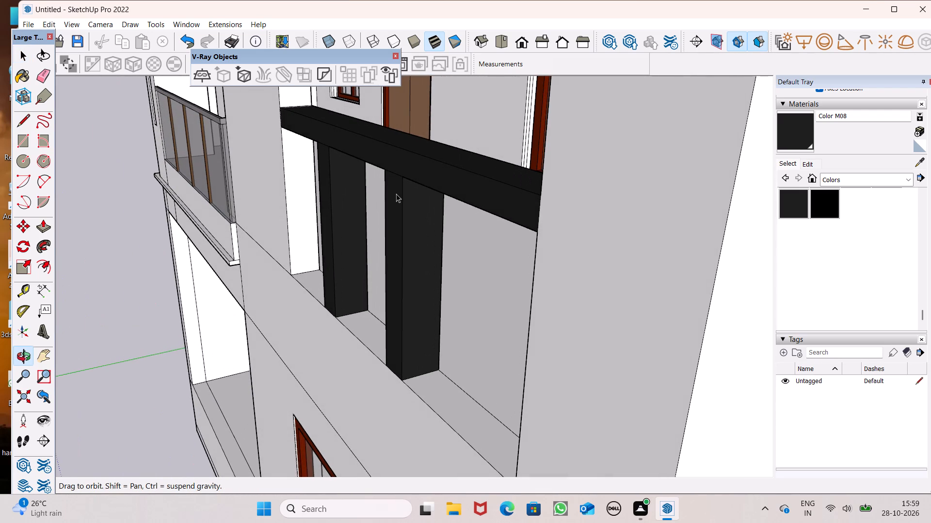
pyautogui.moveTo(394, 189); pyautogui.dragTo(453, 166, button='middle')
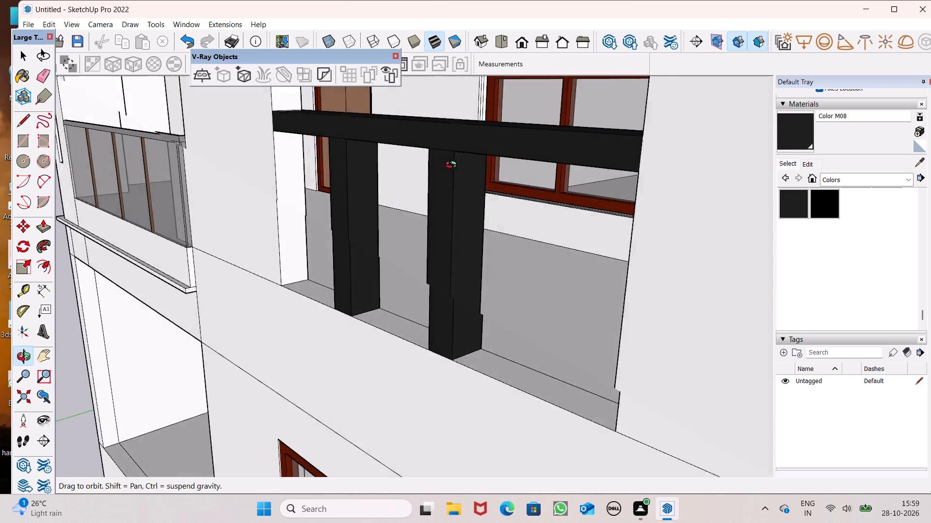
pyautogui.moveTo(453, 166); pyautogui.dragTo(443, 168, button='middle')
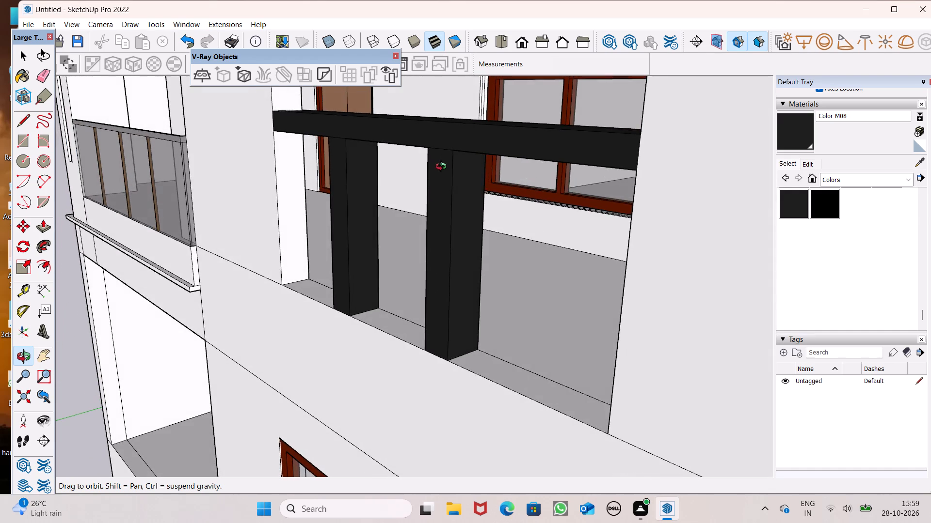
pyautogui.moveTo(443, 168); pyautogui.dragTo(443, 167, button='middle')
pyautogui.scroll(2, 147, 146)
pyautogui.click(23, 143)
pyautogui.moveTo(303, 259); pyautogui.dragTo(303, 260, button='middle')
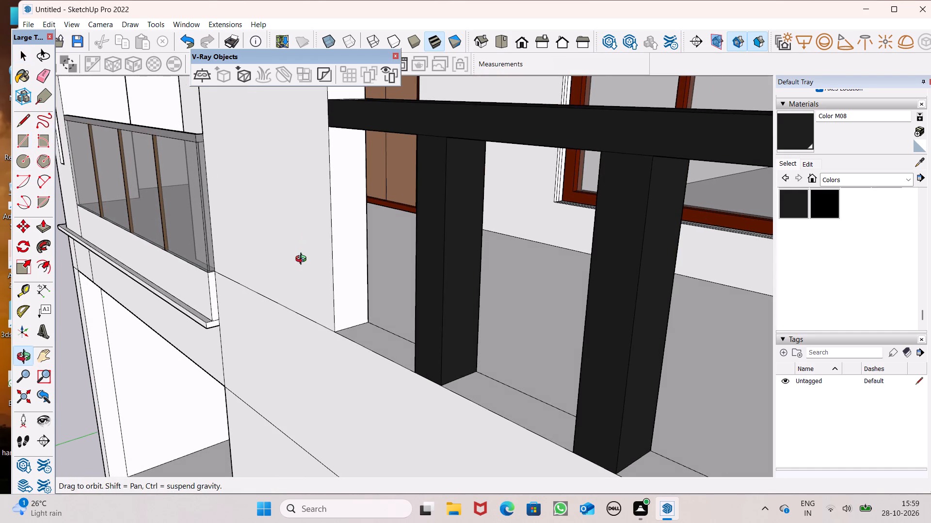
pyautogui.moveTo(303, 260); pyautogui.dragTo(289, 244, button='middle')
pyautogui.scroll(1, 349, 269)
pyautogui.scroll(-3, 348, 273)
pyautogui.moveTo(343, 280); pyautogui.dragTo(401, 322, button='middle')
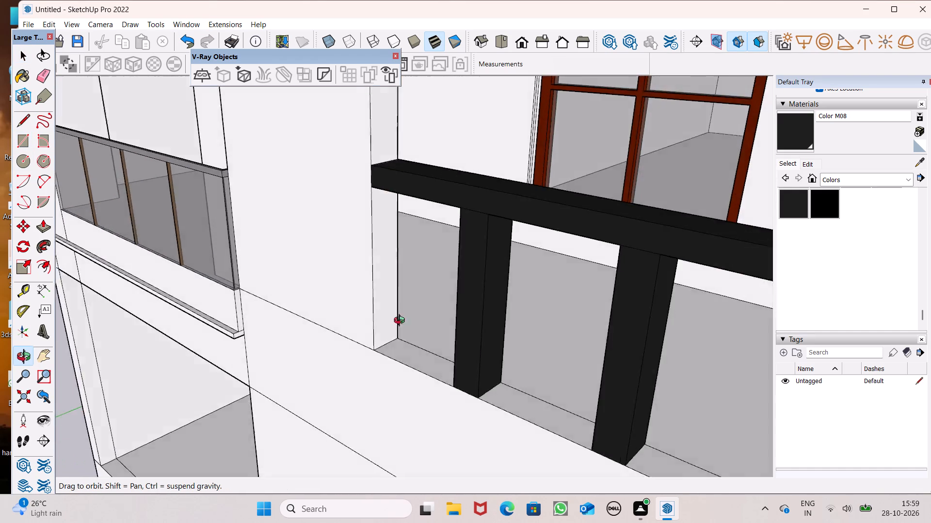
pyautogui.moveTo(401, 322); pyautogui.dragTo(475, 316, button='middle')
pyautogui.scroll(-4, 270, 228)
pyautogui.moveTo(271, 252); pyautogui.dragTo(302, 290, button='middle')
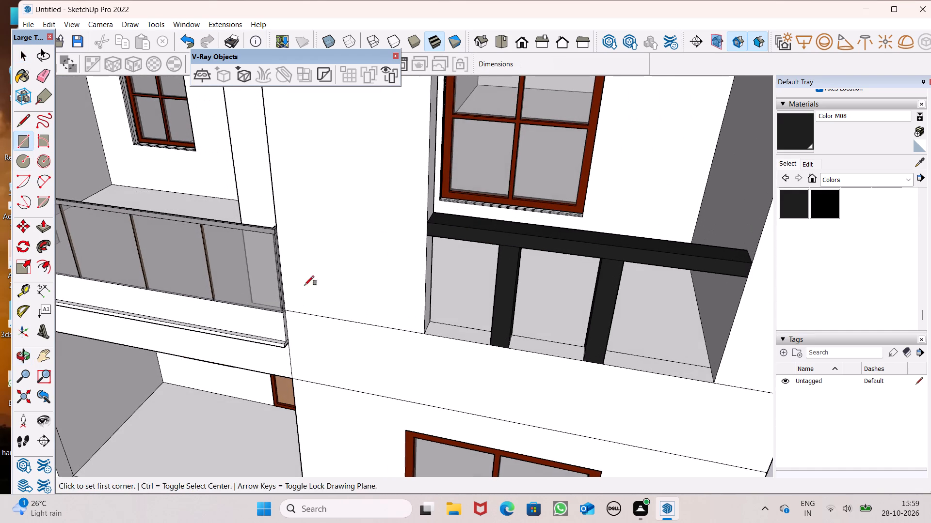
# Push the front faces of both railing posts inward by about 2 3/4".
pyautogui.click(39, 229)
pyautogui.scroll(-4, 128, 179)
pyautogui.moveTo(231, 273); pyautogui.dragTo(247, 310, button='middle')
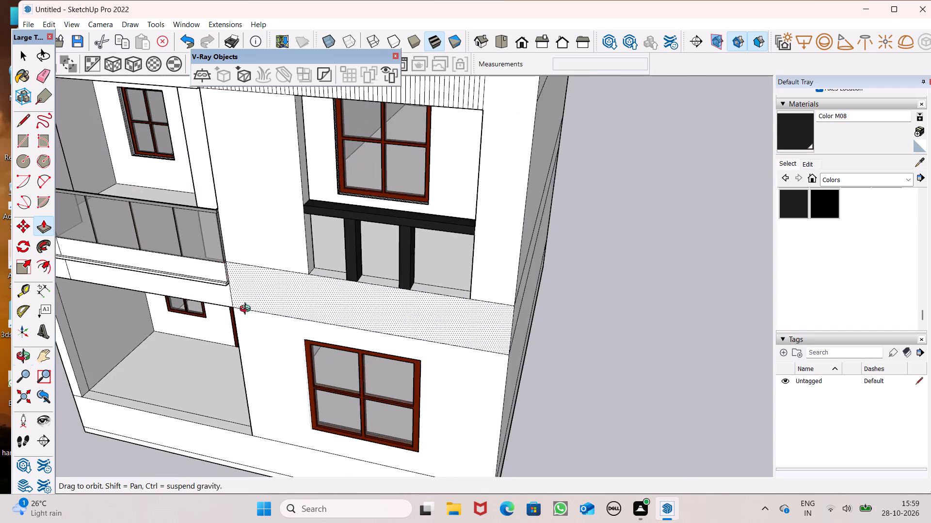
pyautogui.moveTo(247, 310); pyautogui.dragTo(404, 380, button='middle')
pyautogui.scroll(1, 422, 377)
pyautogui.scroll(6, 522, 368)
pyautogui.scroll(5, 354, 273)
pyautogui.moveTo(344, 274); pyautogui.dragTo(337, 265)
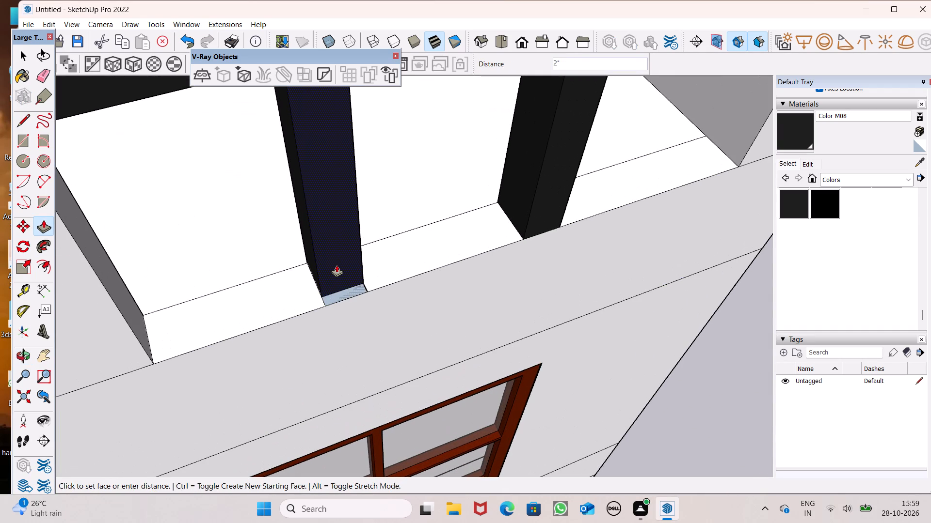
pyautogui.moveTo(337, 265); pyautogui.dragTo(336, 261)
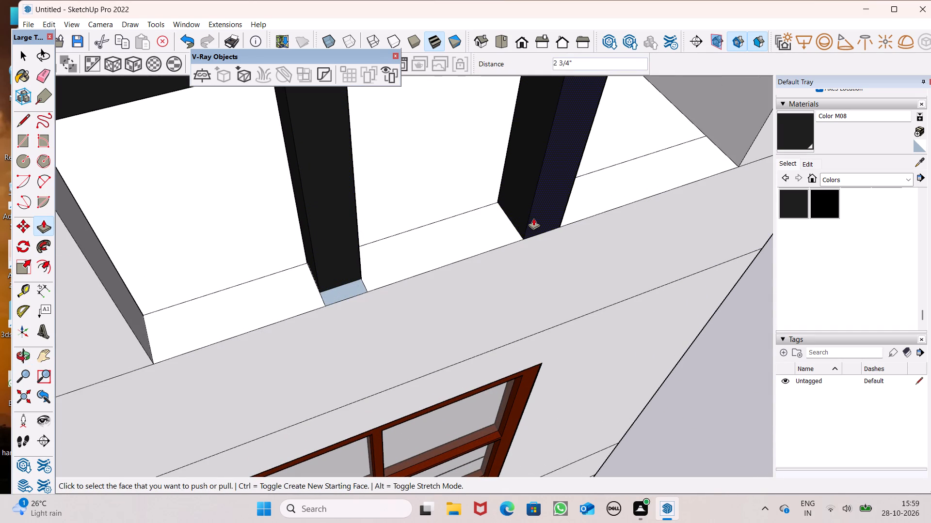
pyautogui.moveTo(533, 218); pyautogui.dragTo(363, 269)
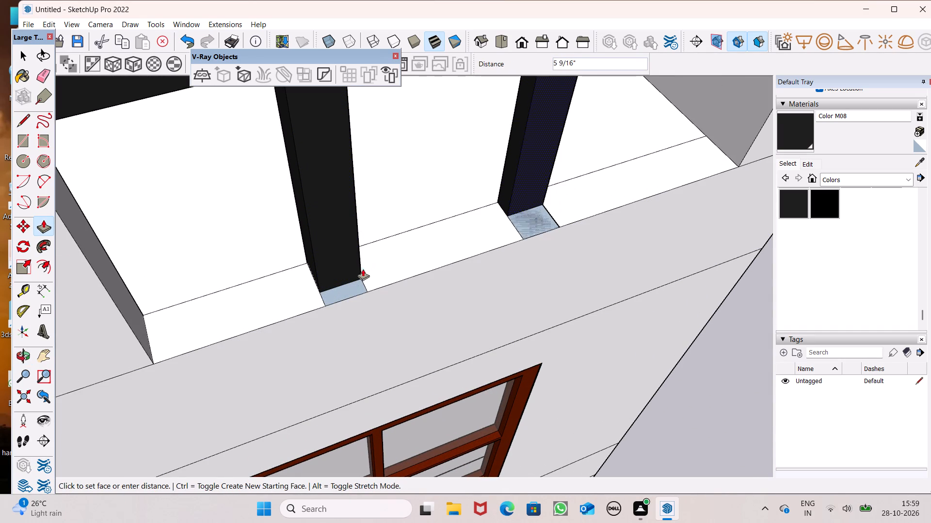
pyautogui.moveTo(363, 269); pyautogui.dragTo(359, 269)
# Push the room-side and lateral faces of both railing posts inward by about 1 5/8" to 1 7/8" to slim them.
pyautogui.moveTo(336, 270); pyautogui.dragTo(760, 192, button='middle')
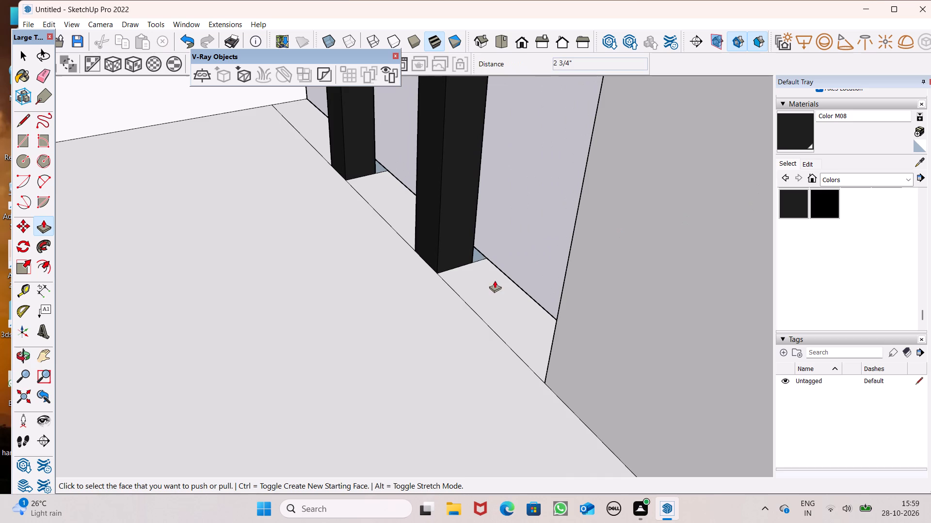
pyautogui.moveTo(433, 257); pyautogui.dragTo(441, 253)
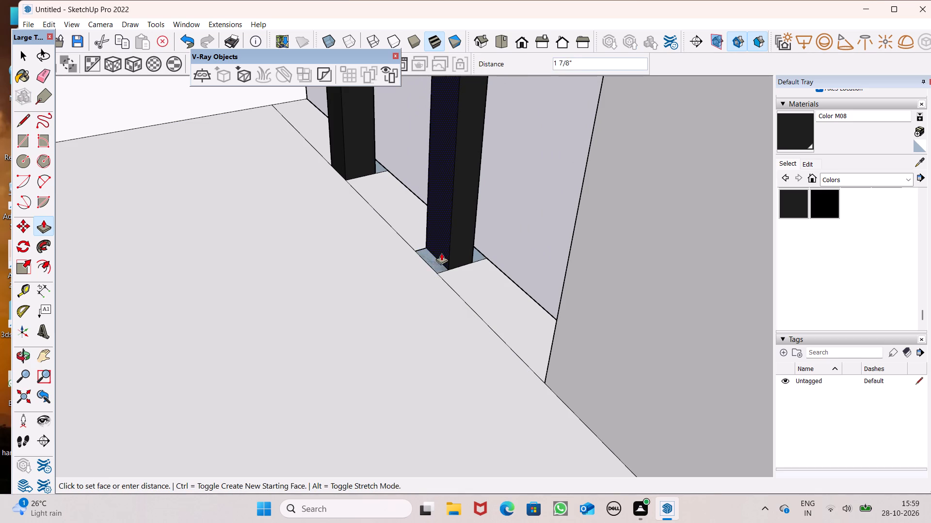
pyautogui.moveTo(441, 253); pyautogui.dragTo(441, 253)
pyautogui.moveTo(456, 258); pyautogui.dragTo(452, 250)
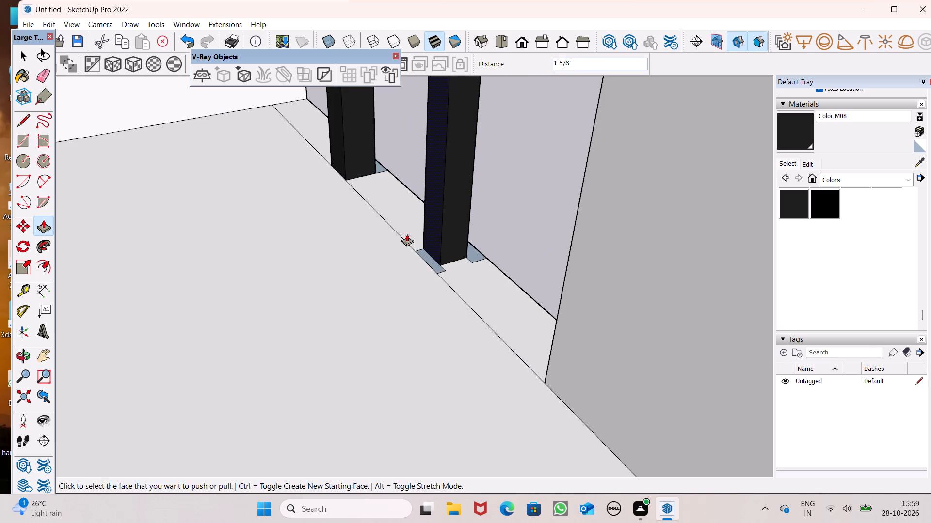
pyautogui.moveTo(338, 158); pyautogui.dragTo(420, 230)
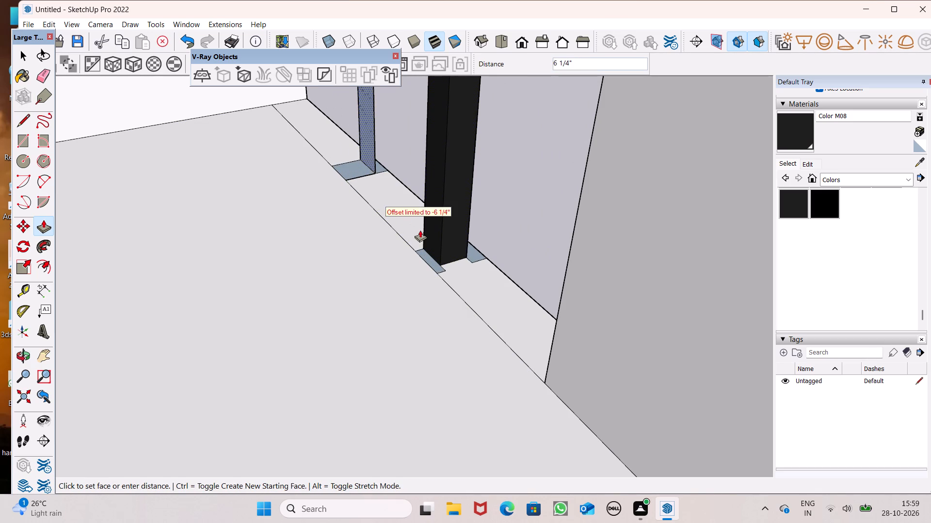
pyautogui.moveTo(420, 230); pyautogui.dragTo(424, 239)
pyautogui.moveTo(373, 164); pyautogui.dragTo(371, 157)
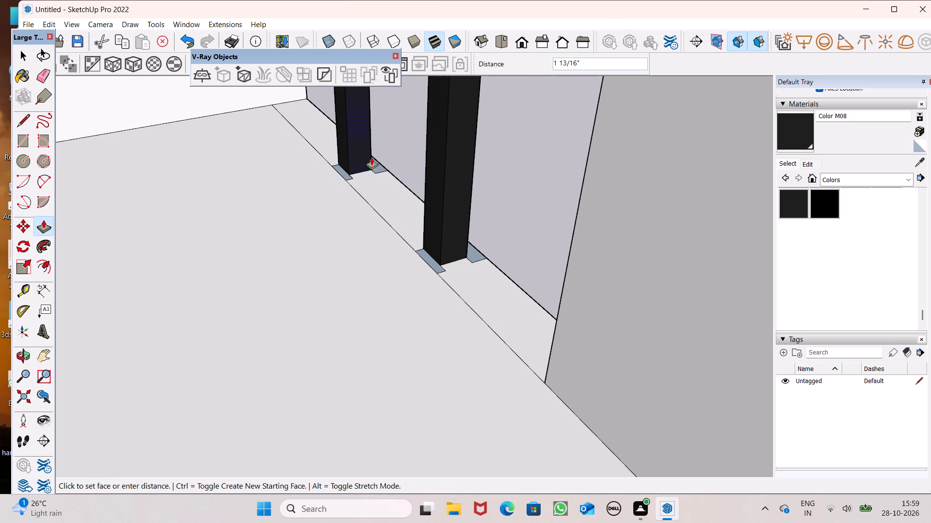
pyautogui.moveTo(371, 157); pyautogui.dragTo(371, 157)
# Draw a small rectangle, about 4 5/16" by 3 3/8", low on the wall's side face beside the balcony railing.
pyautogui.moveTo(398, 264); pyautogui.dragTo(70, 257, button='middle')
pyautogui.scroll(-3, 606, 364)
pyautogui.moveTo(631, 399); pyautogui.dragTo(484, 448, button='middle')
pyautogui.press('space')
pyautogui.scroll(-3, 438, 317)
pyautogui.moveTo(436, 338); pyautogui.dragTo(182, 209, button='middle')
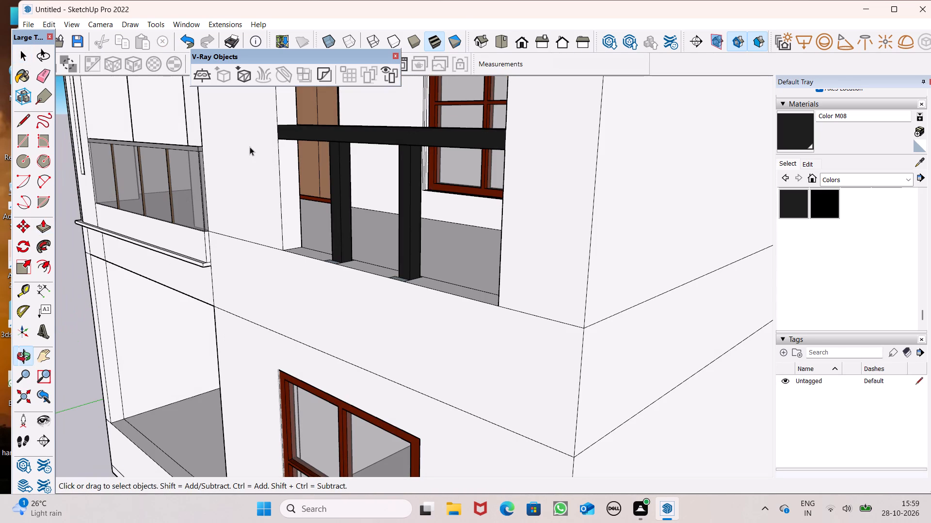
pyautogui.click(31, 136)
pyautogui.moveTo(291, 264); pyautogui.dragTo(252, 234, button='middle')
pyautogui.scroll(1, 288, 257)
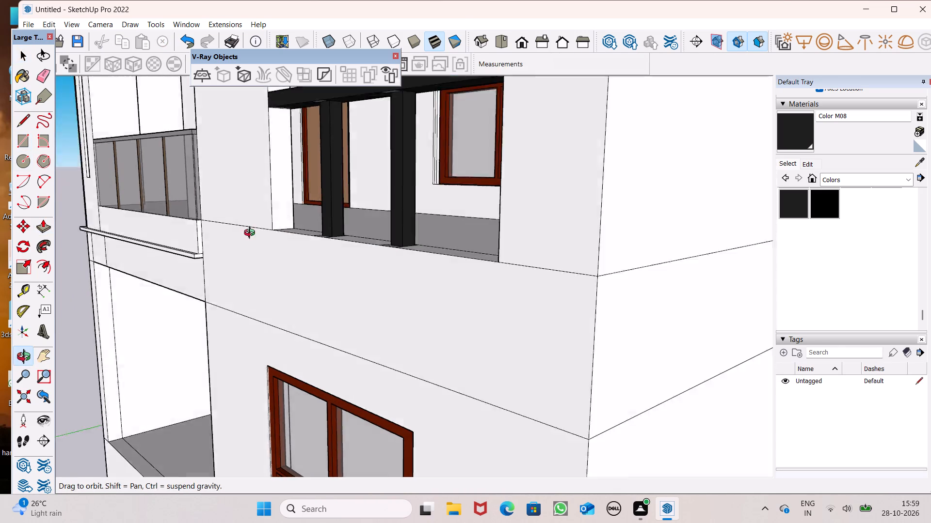
pyautogui.moveTo(252, 234); pyautogui.dragTo(241, 230, button='middle')
pyautogui.scroll(2, 257, 158)
pyautogui.scroll(-3, 265, 277)
pyautogui.scroll(7, 274, 120)
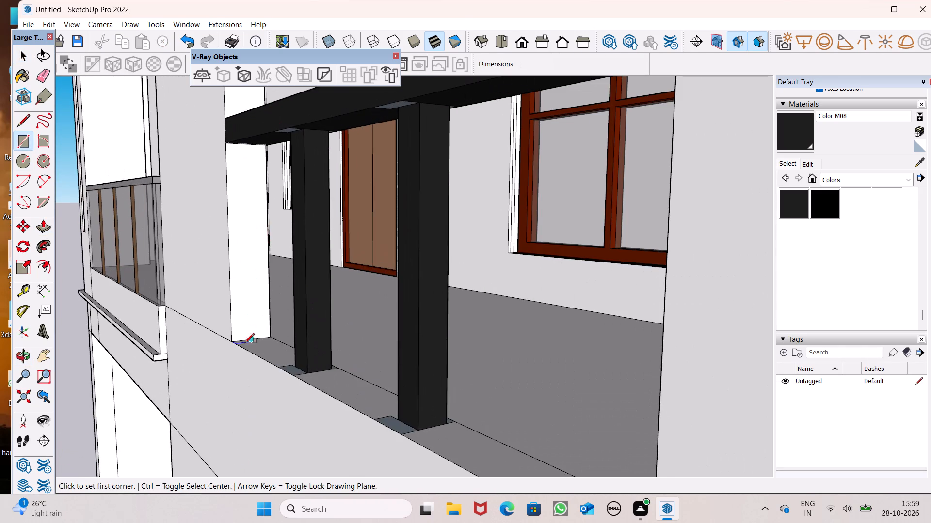
pyautogui.scroll(4, 259, 326)
pyautogui.click(228, 287)
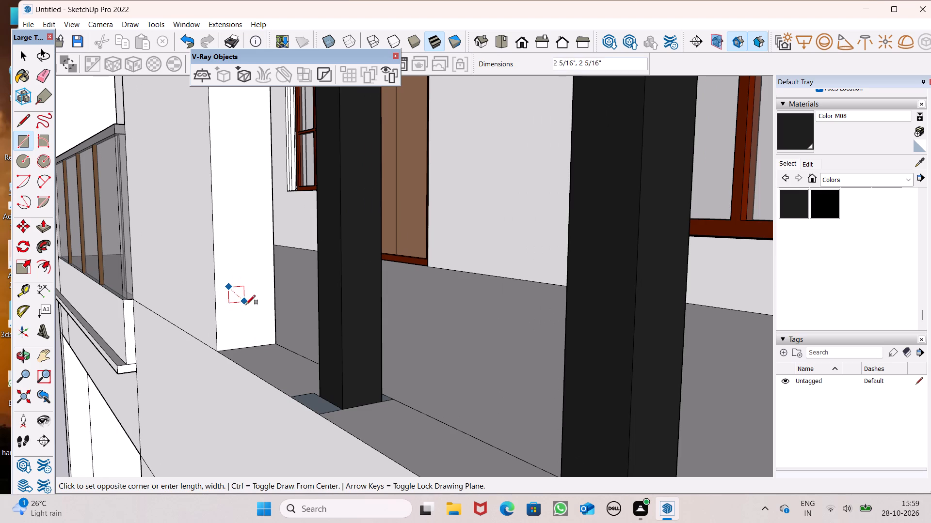
pyautogui.scroll(3, 257, 308)
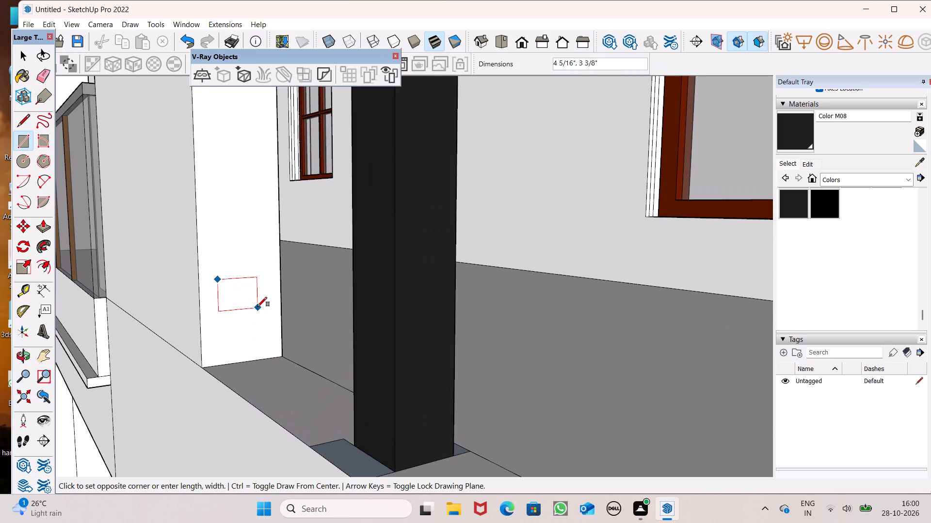
pyautogui.click(257, 307)
# Select the small rectangle with its edges and shift it by about 11/16" on the wall's side face.
pyautogui.press('space')
pyautogui.doubleClick(248, 297)
pyautogui.press('m')
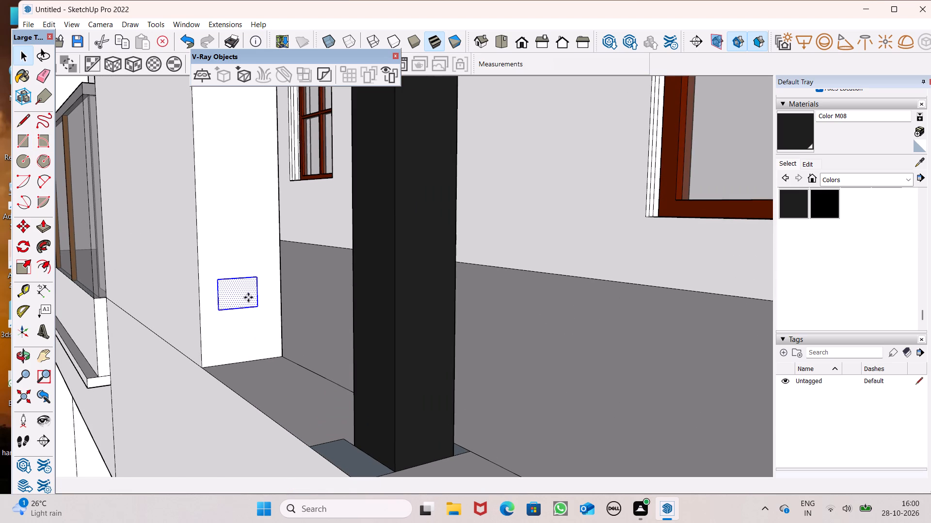
pyautogui.press('Return')
pyautogui.moveTo(246, 297); pyautogui.dragTo(256, 292)
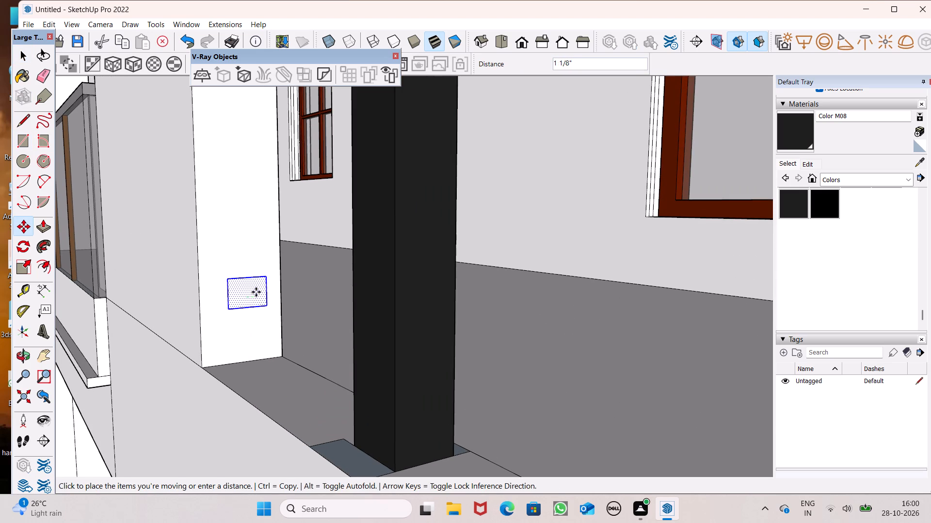
pyautogui.moveTo(256, 292); pyautogui.dragTo(250, 292)
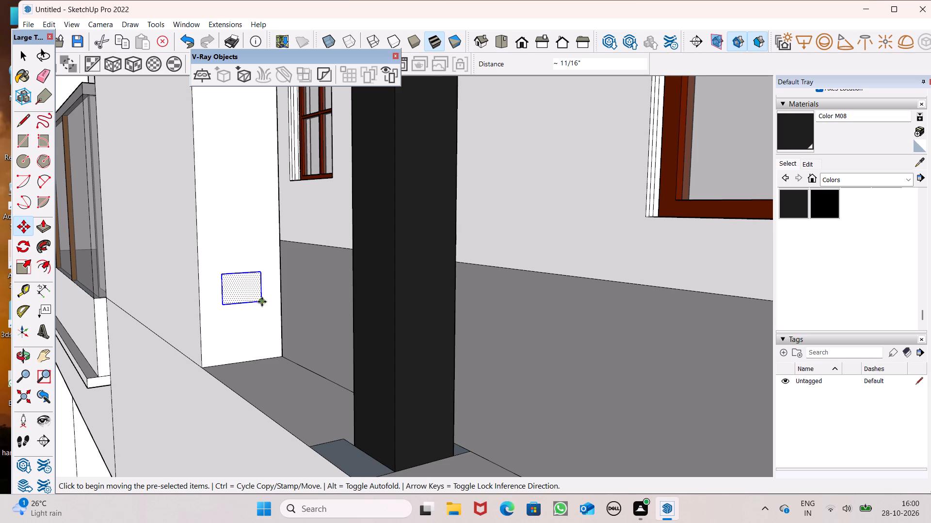
# Copy the small rectangle upward three times on the wall's side face, making a column of four below the top rail.
pyautogui.moveTo(262, 300); pyautogui.dragTo(254, 215)
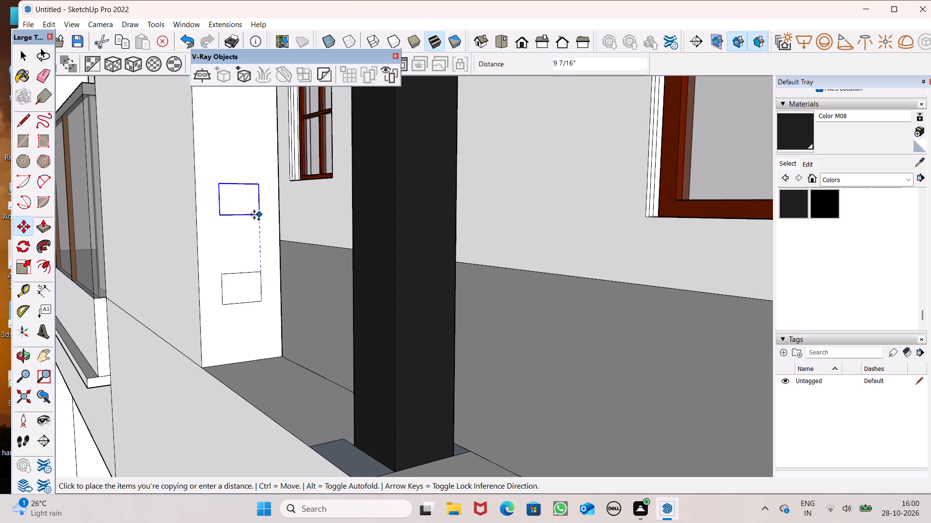
pyautogui.moveTo(254, 215); pyautogui.dragTo(256, 222)
pyautogui.scroll(-5, 227, 316)
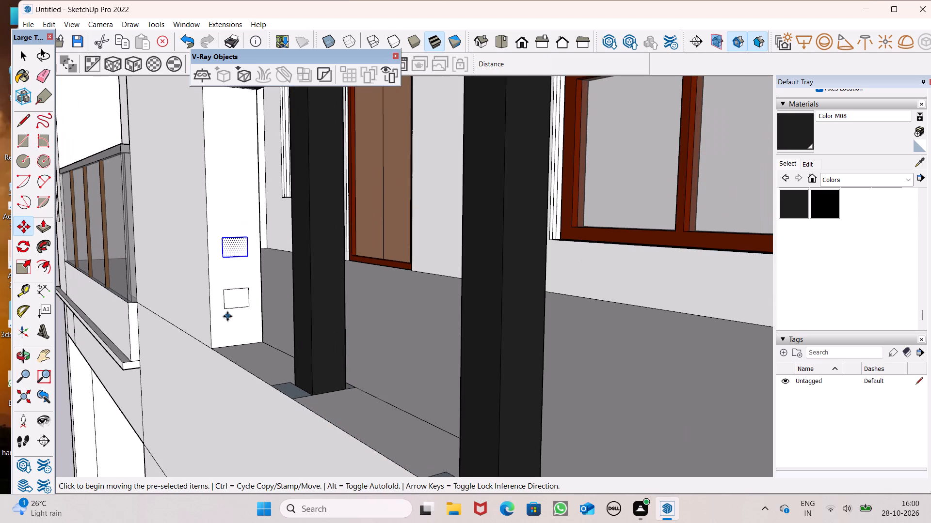
pyautogui.scroll(-4, 218, 300)
pyautogui.scroll(6, 231, 237)
pyautogui.scroll(-4, 235, 171)
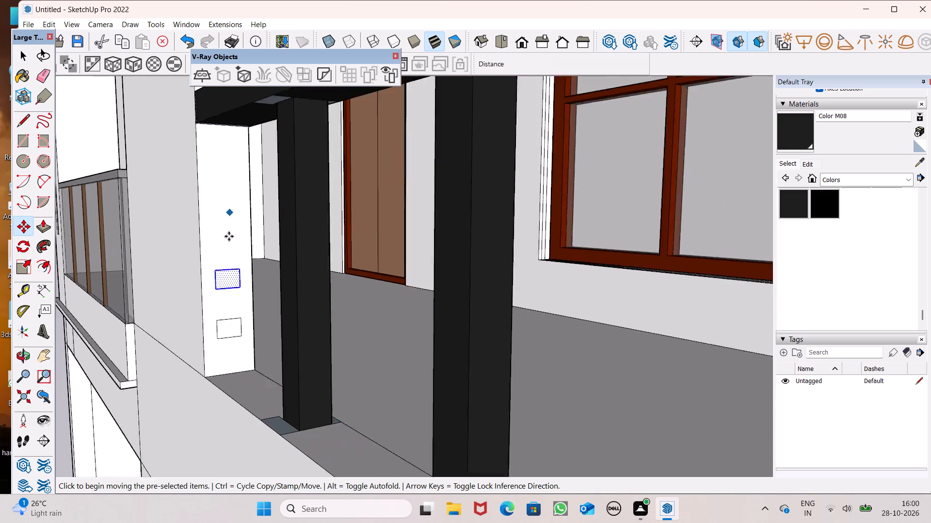
pyautogui.scroll(-3, 229, 236)
pyautogui.scroll(6, 216, 156)
pyautogui.scroll(2, 232, 310)
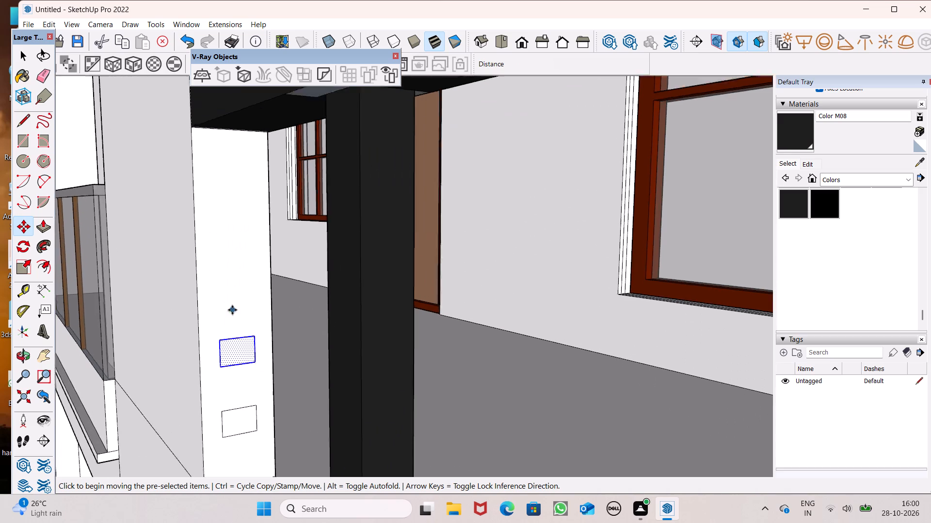
pyautogui.scroll(1, 232, 310)
pyautogui.moveTo(258, 366); pyautogui.dragTo(251, 282)
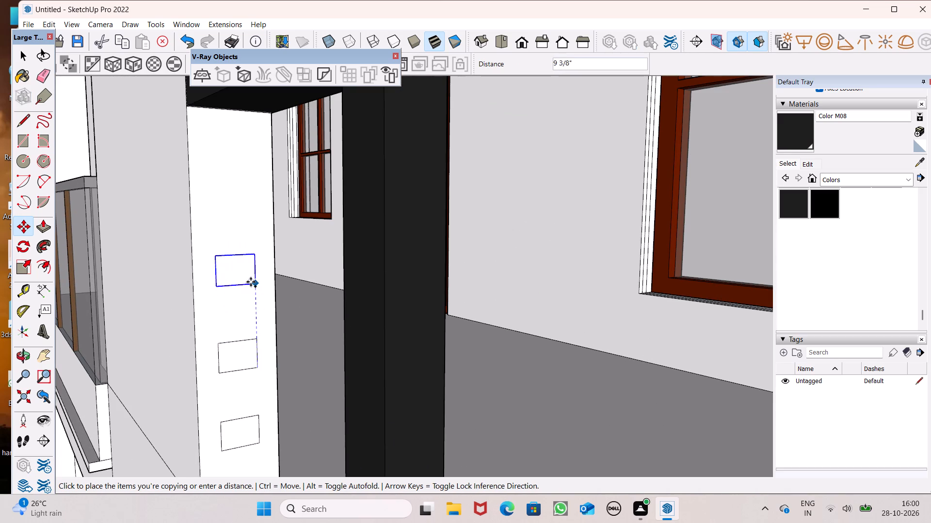
pyautogui.moveTo(251, 282); pyautogui.dragTo(251, 290)
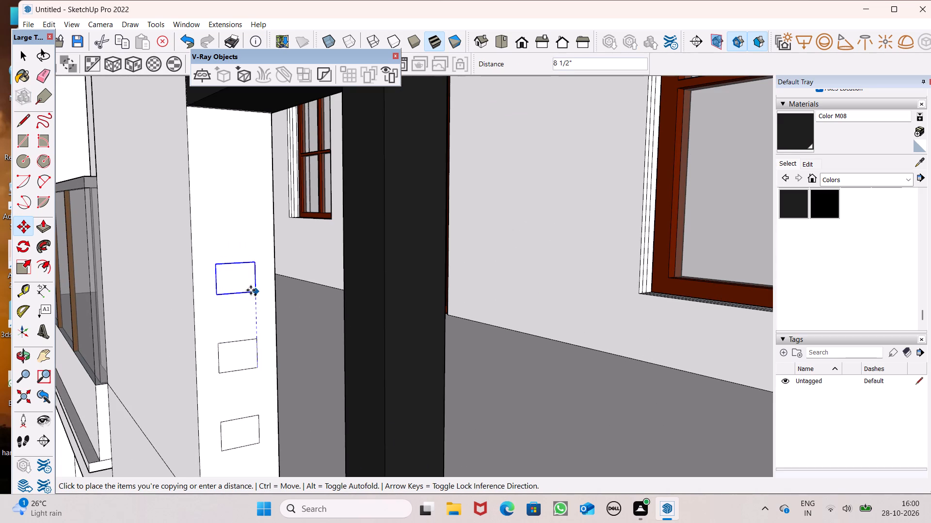
pyautogui.moveTo(251, 290); pyautogui.dragTo(250, 290)
pyautogui.moveTo(256, 288); pyautogui.dragTo(255, 196)
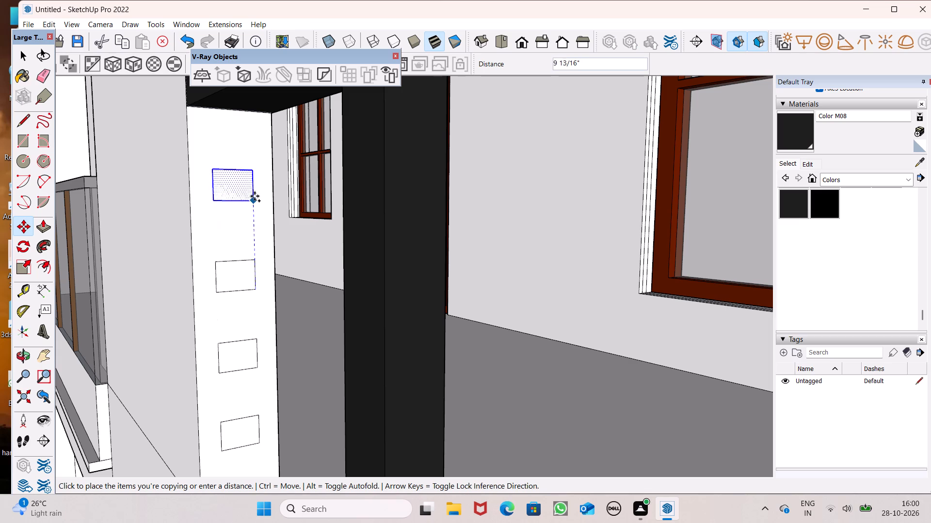
pyautogui.moveTo(255, 196); pyautogui.dragTo(253, 189)
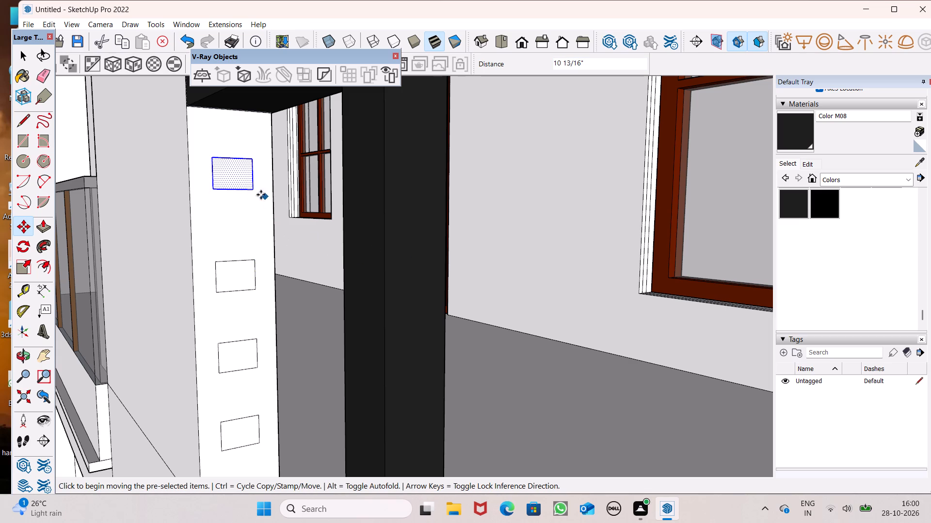
pyautogui.moveTo(252, 190); pyautogui.dragTo(252, 203)
# Paint all four small rectangles on the wall's side face with the dark grey Color M07.
pyautogui.scroll(-4, 250, 201)
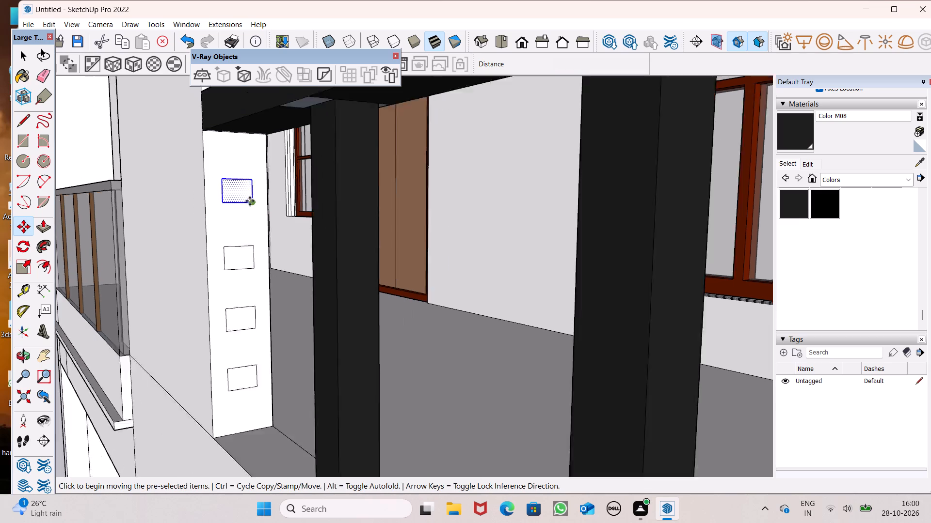
pyautogui.scroll(-3, 250, 201)
pyautogui.press('space')
pyautogui.scroll(-4, 295, 228)
pyautogui.click(74, 162)
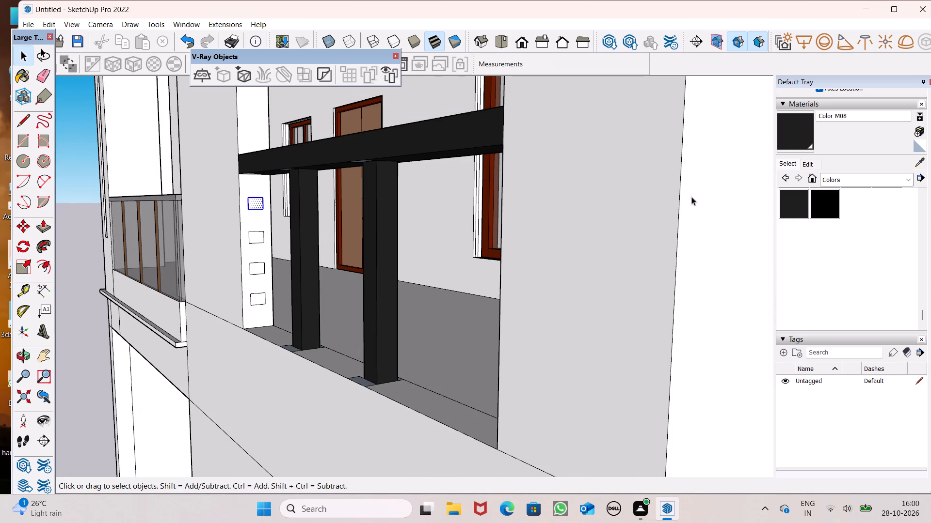
pyautogui.scroll(1, 834, 220)
pyautogui.click(878, 231)
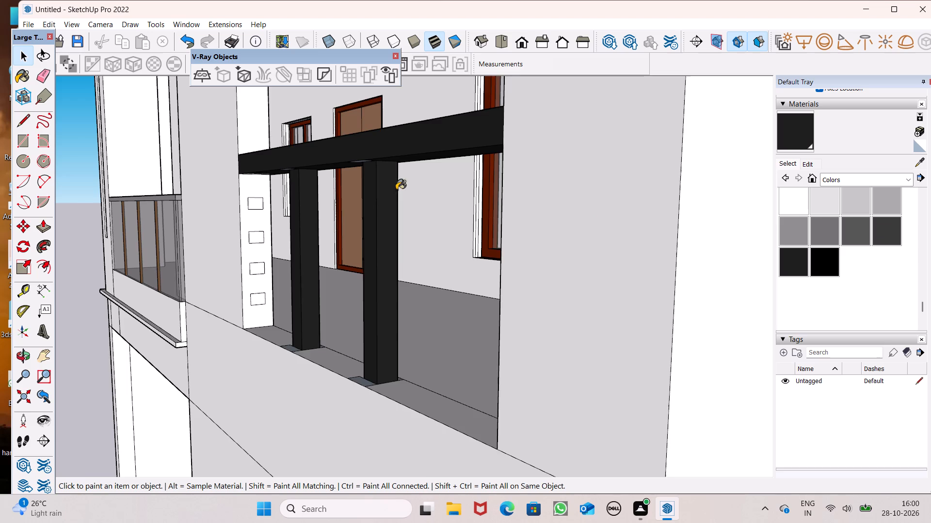
pyautogui.scroll(4, 235, 185)
pyautogui.click(270, 210)
pyautogui.click(266, 263)
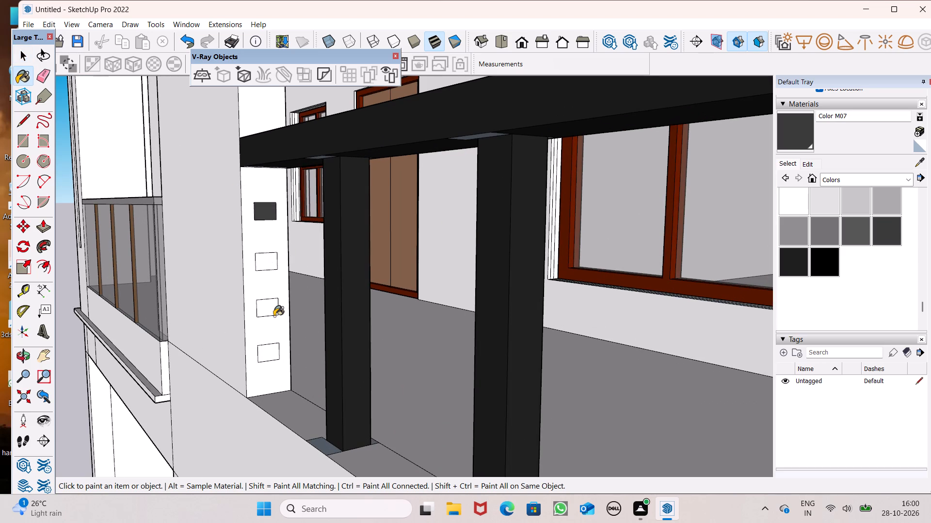
pyautogui.click(273, 316)
pyautogui.click(271, 355)
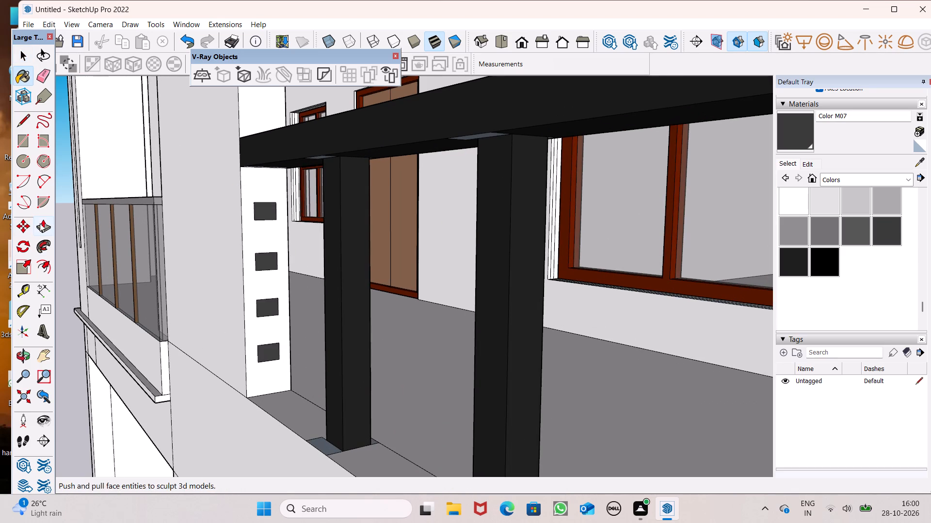
# Push/Pull the four painted rectangles past both posts toward the opposite wall as horizontal slats, the lowest about 7' 9 1/4" long.
pyautogui.click(41, 223)
pyautogui.scroll(-3, 284, 222)
pyautogui.moveTo(275, 216); pyautogui.dragTo(451, 240)
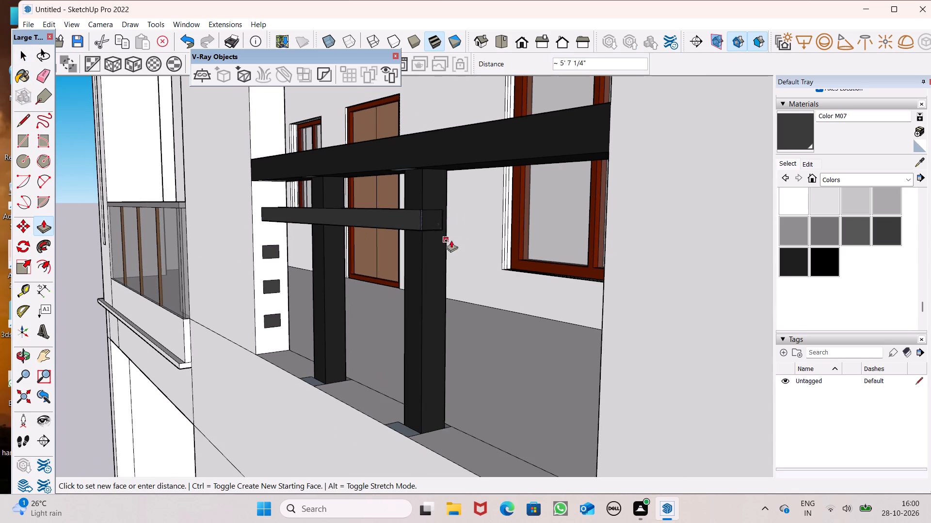
pyautogui.moveTo(451, 240); pyautogui.dragTo(505, 230)
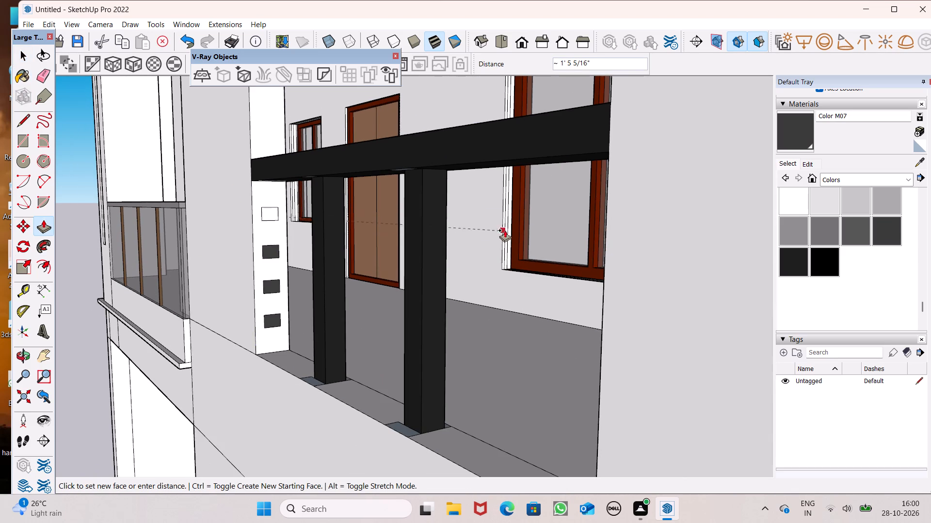
pyautogui.moveTo(505, 230); pyautogui.dragTo(482, 211)
pyautogui.moveTo(276, 250); pyautogui.dragTo(490, 281)
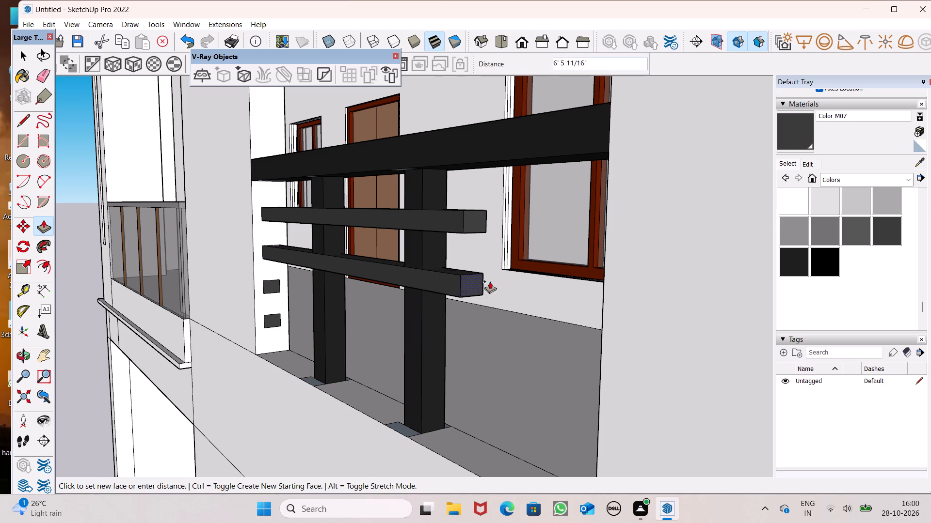
pyautogui.moveTo(490, 281); pyautogui.dragTo(522, 293)
pyautogui.moveTo(274, 283); pyautogui.dragTo(376, 334)
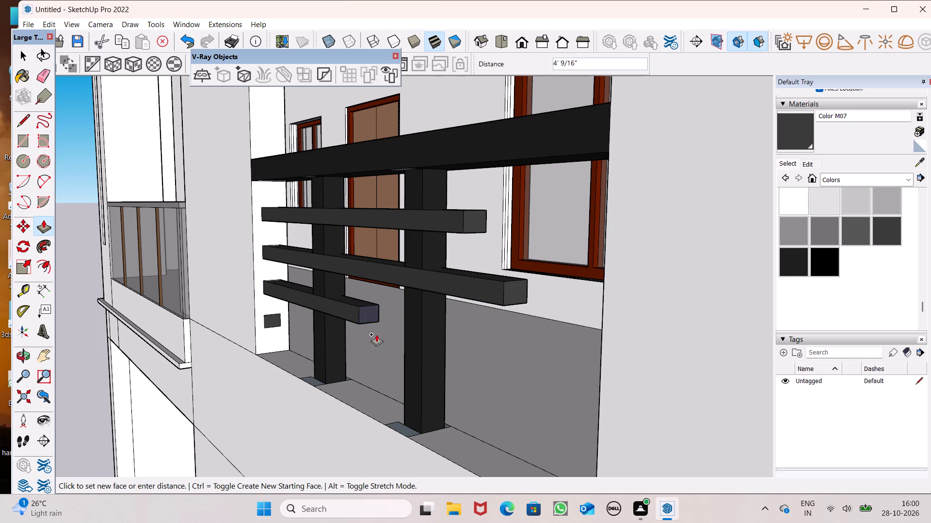
pyautogui.moveTo(376, 334); pyautogui.dragTo(543, 440)
pyautogui.moveTo(269, 322); pyautogui.dragTo(469, 415)
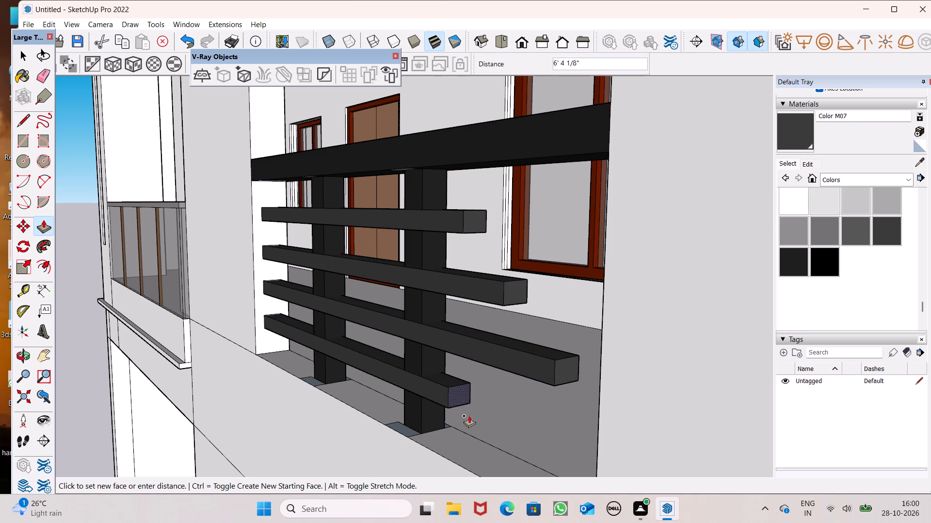
pyautogui.moveTo(469, 415); pyautogui.dragTo(538, 450)
# Push/Pull the ends of the upper three railing slats toward the opposite wall, lengthening the third one by about 7 7/16".
pyautogui.scroll(-3, 325, 354)
pyautogui.moveTo(325, 354); pyautogui.dragTo(515, 463, button='middle')
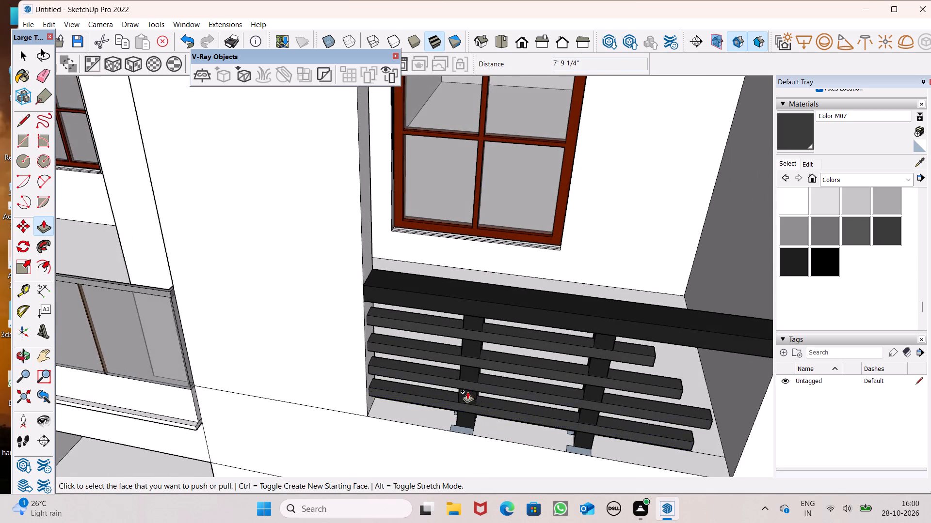
pyautogui.scroll(-2, 412, 386)
pyautogui.scroll(3, 615, 454)
pyautogui.moveTo(617, 343); pyautogui.dragTo(586, 300, button='middle')
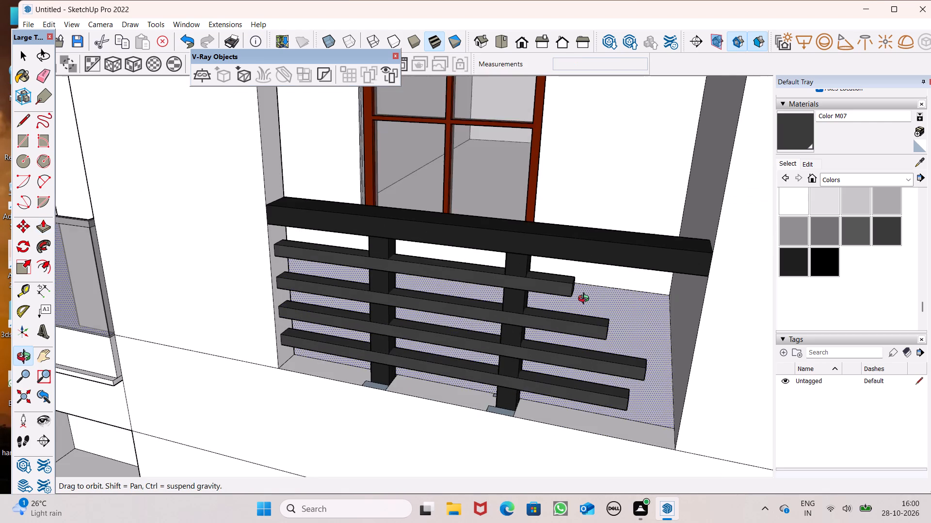
pyautogui.moveTo(586, 300); pyautogui.dragTo(512, 296, button='middle')
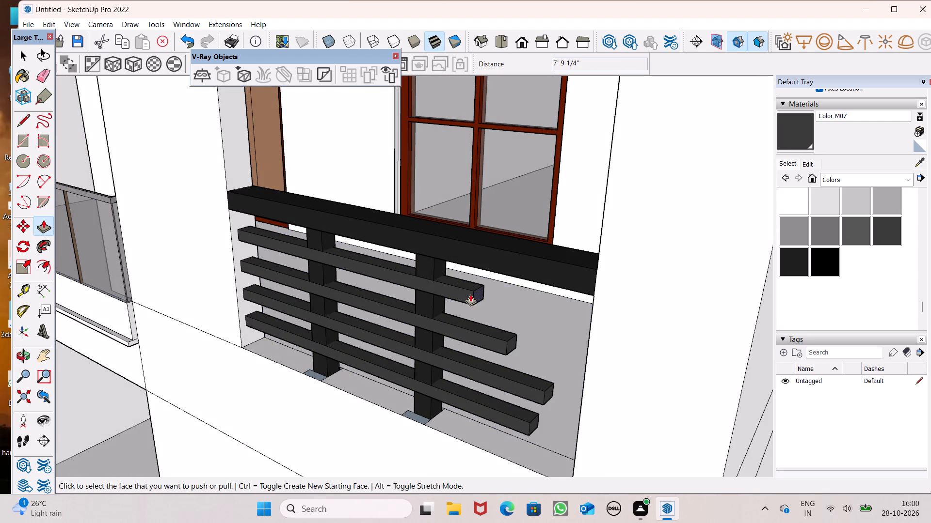
pyautogui.moveTo(476, 296); pyautogui.dragTo(588, 320)
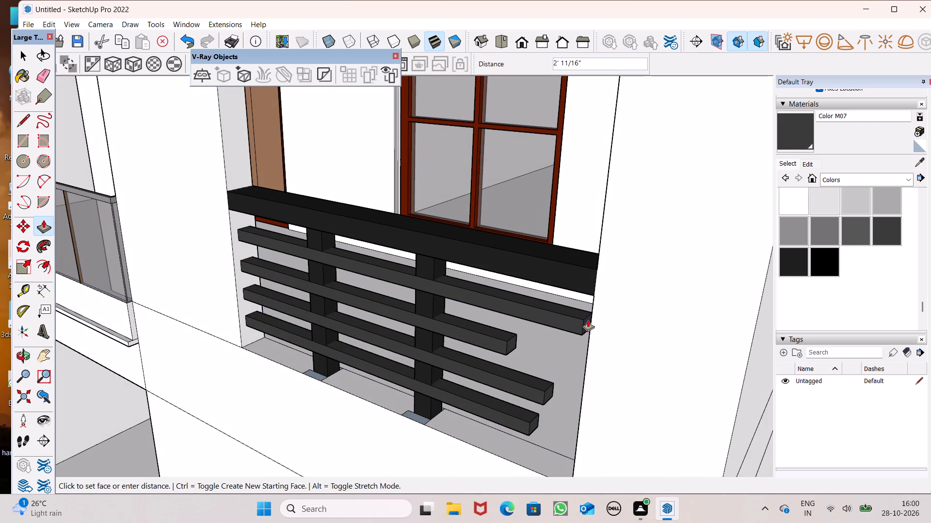
pyautogui.moveTo(588, 320); pyautogui.dragTo(590, 317)
pyautogui.moveTo(513, 346); pyautogui.dragTo(602, 367)
pyautogui.moveTo(551, 393); pyautogui.dragTo(576, 391)
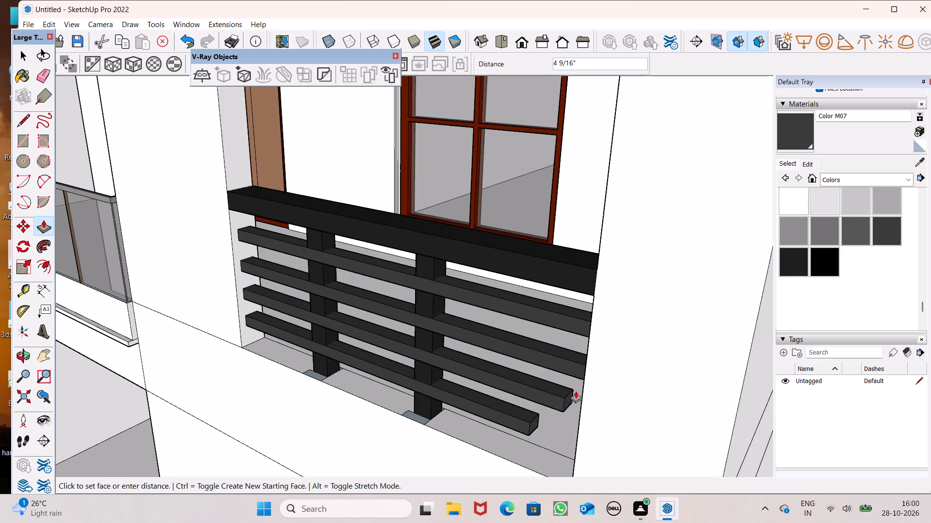
pyautogui.moveTo(576, 391); pyautogui.dragTo(589, 388)
# Push/Pull the end of the lowest slat about 11 9/16" to the opposite wall.
pyautogui.scroll(-4, 549, 386)
pyautogui.moveTo(561, 423); pyautogui.dragTo(658, 355, button='middle')
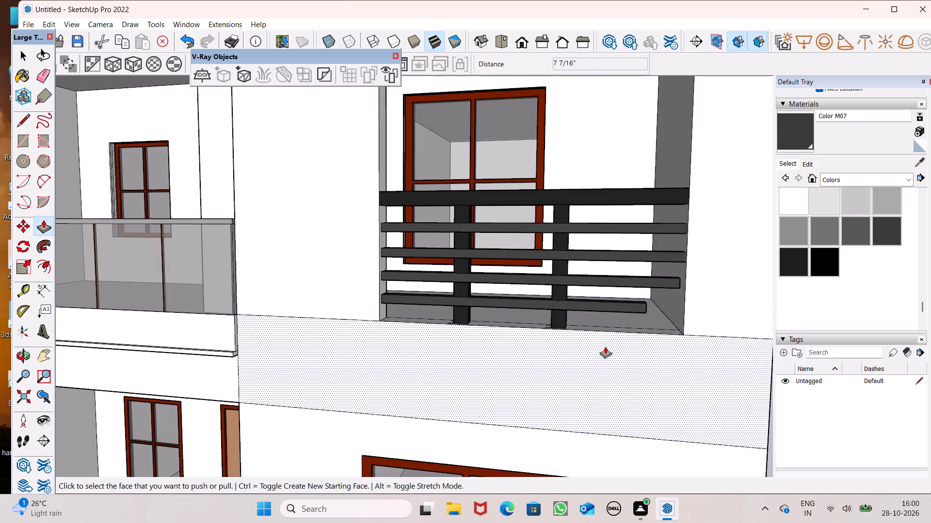
pyautogui.scroll(-1, 588, 346)
pyautogui.scroll(8, 672, 222)
pyautogui.scroll(6, 686, 279)
pyautogui.moveTo(682, 294); pyautogui.dragTo(614, 332, button='middle')
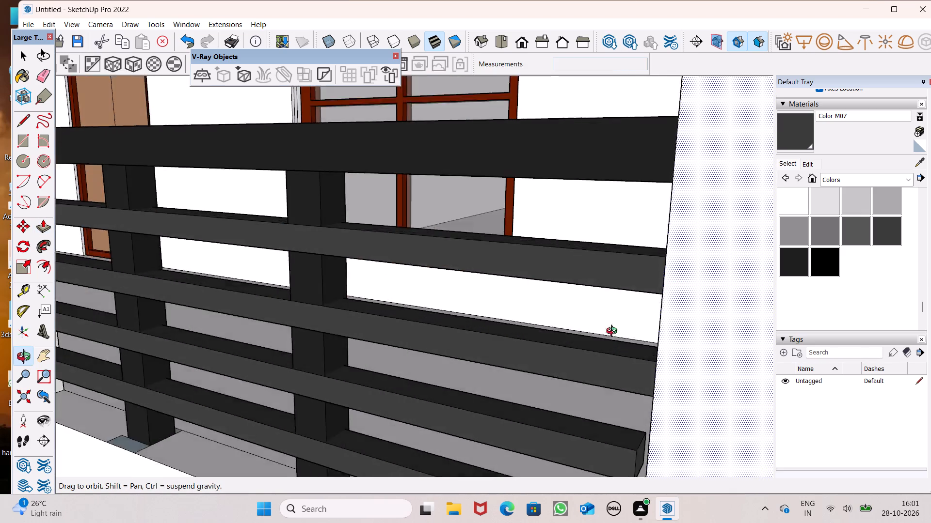
pyautogui.moveTo(614, 332); pyautogui.dragTo(642, 353, button='middle')
pyautogui.scroll(1, 645, 392)
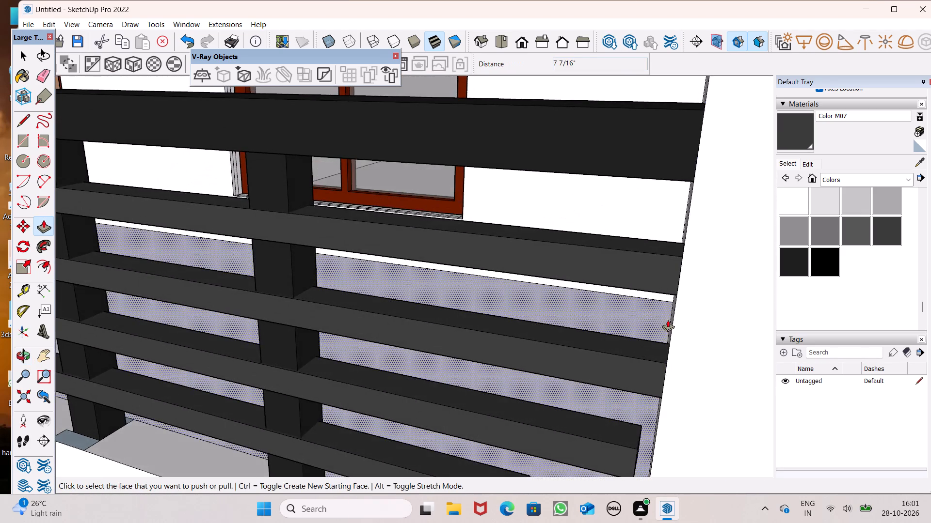
pyautogui.scroll(8, 675, 308)
pyautogui.moveTo(687, 318); pyautogui.dragTo(639, 202, button='middle')
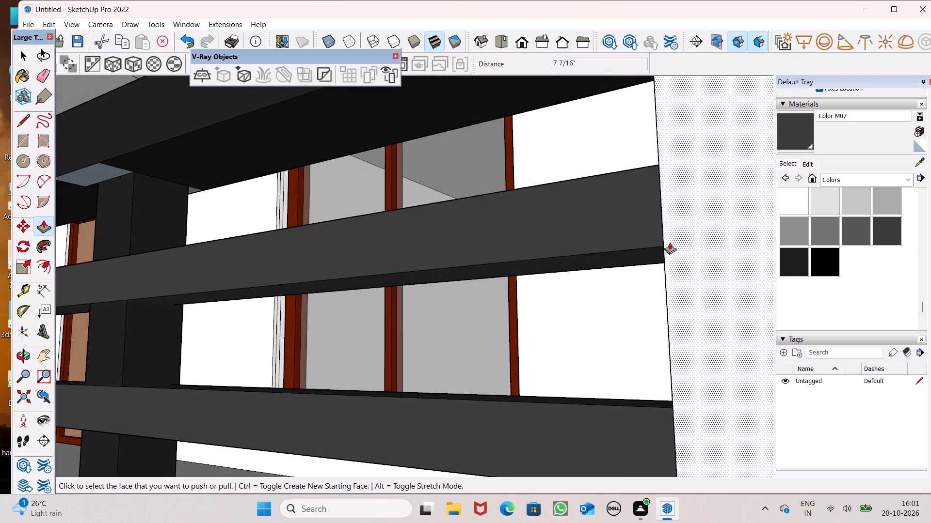
pyautogui.middleClick(681, 259)
pyautogui.scroll(-6, 584, 194)
pyautogui.scroll(-5, 582, 270)
pyautogui.scroll(4, 585, 392)
pyautogui.scroll(4, 565, 337)
pyautogui.moveTo(505, 360); pyautogui.dragTo(697, 400)
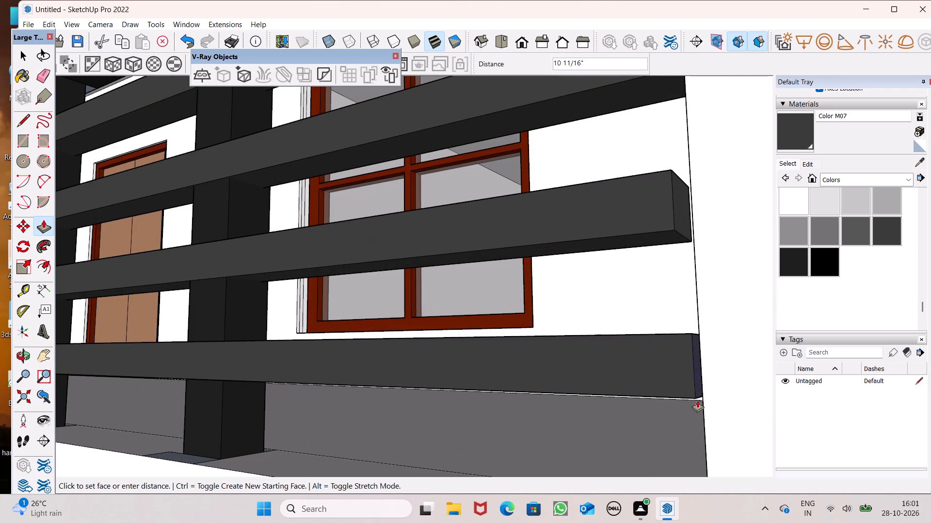
pyautogui.moveTo(697, 400); pyautogui.dragTo(715, 390)
# Push/Pull the end of the third slat from the top another 1 1/2" to close the gap at the wall.
pyautogui.scroll(-5, 632, 343)
pyautogui.moveTo(637, 387); pyautogui.dragTo(706, 476, button='middle')
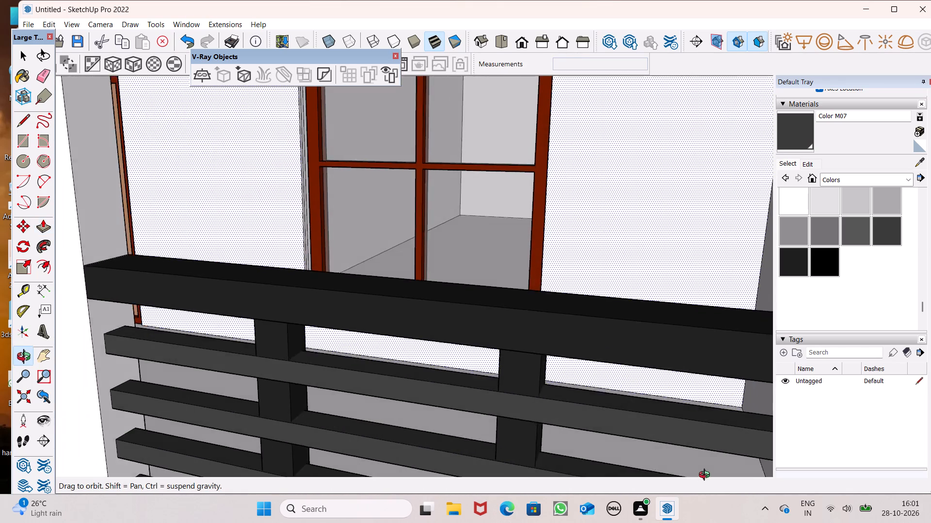
pyautogui.moveTo(706, 476); pyautogui.dragTo(707, 472, button='middle')
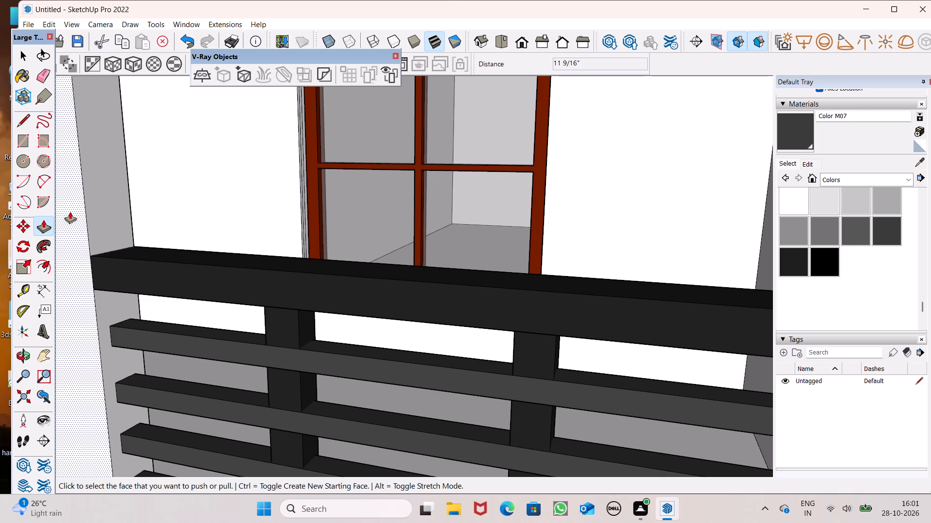
pyautogui.scroll(-12, 13, 180)
pyautogui.scroll(-5, 273, 151)
pyautogui.scroll(-2, 244, 189)
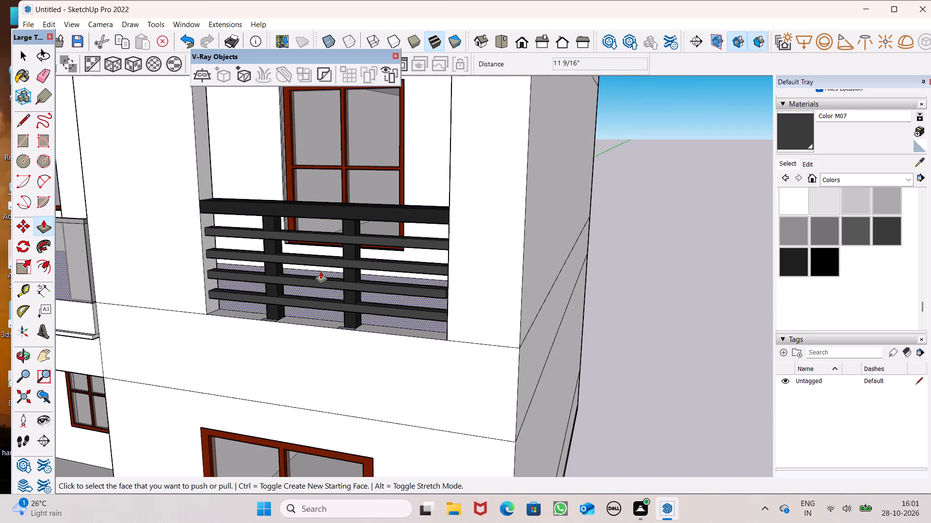
pyautogui.moveTo(321, 271); pyautogui.dragTo(412, 302, button='middle')
pyautogui.scroll(-1, 412, 302)
pyautogui.scroll(16, 559, 338)
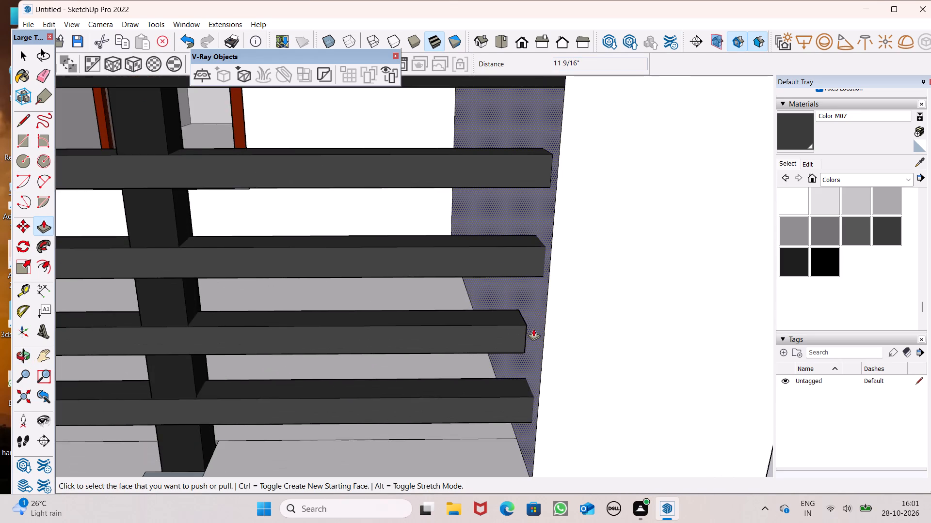
pyautogui.scroll(4, 533, 329)
pyautogui.moveTo(517, 342); pyautogui.dragTo(395, 292, button='middle')
pyautogui.scroll(1, 356, 266)
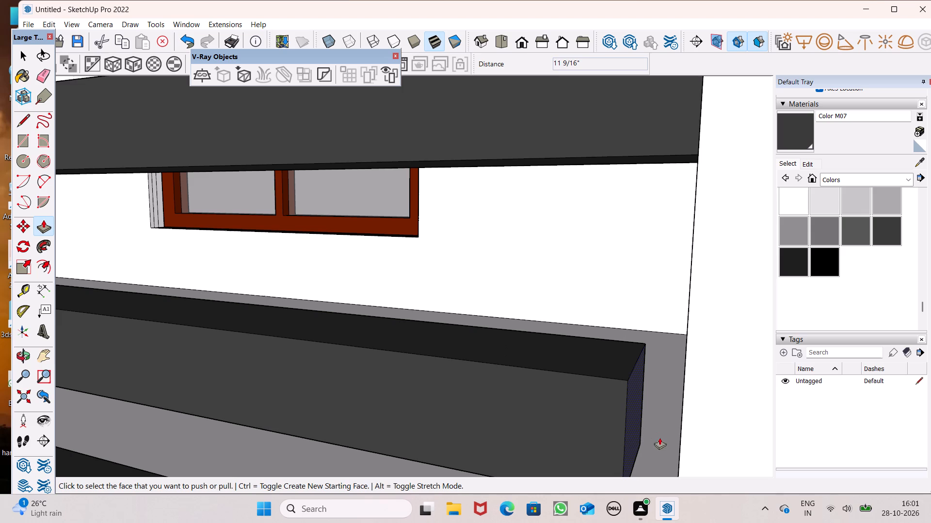
pyautogui.moveTo(629, 429); pyautogui.dragTo(691, 443)
pyautogui.scroll(-6, 599, 352)
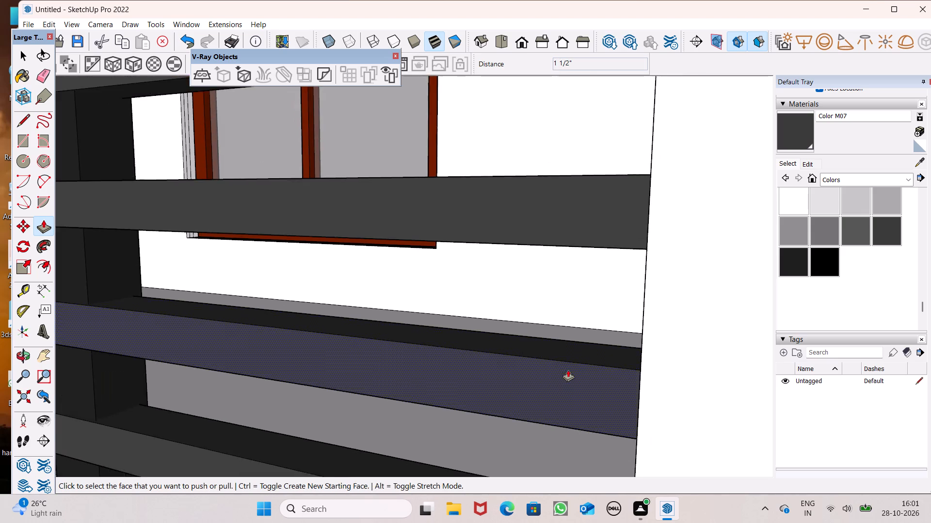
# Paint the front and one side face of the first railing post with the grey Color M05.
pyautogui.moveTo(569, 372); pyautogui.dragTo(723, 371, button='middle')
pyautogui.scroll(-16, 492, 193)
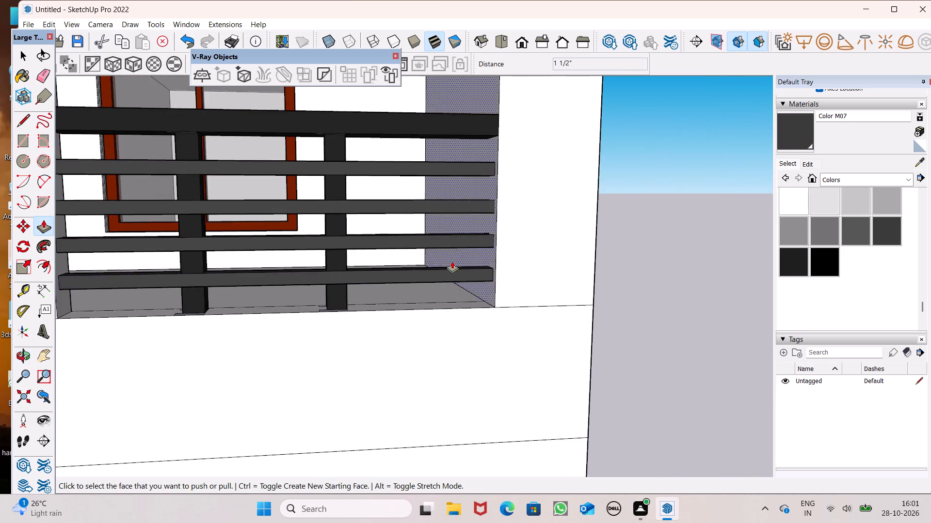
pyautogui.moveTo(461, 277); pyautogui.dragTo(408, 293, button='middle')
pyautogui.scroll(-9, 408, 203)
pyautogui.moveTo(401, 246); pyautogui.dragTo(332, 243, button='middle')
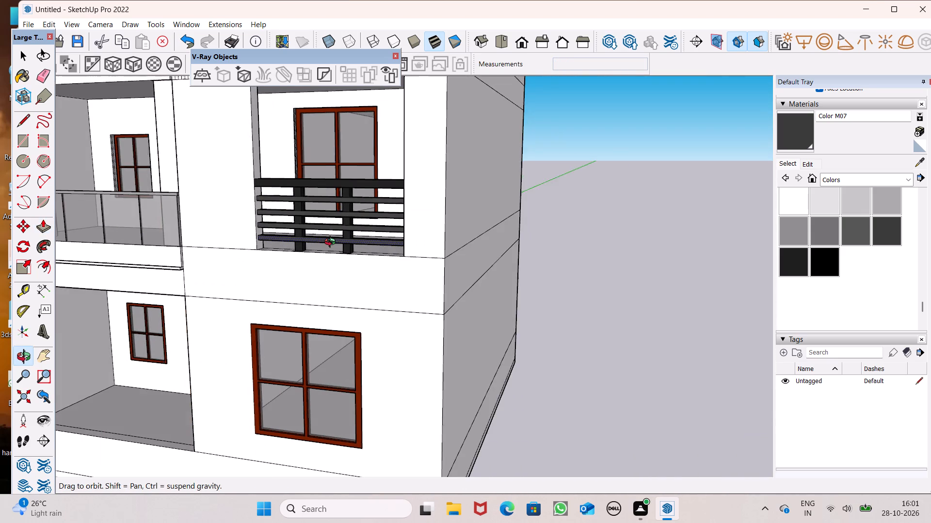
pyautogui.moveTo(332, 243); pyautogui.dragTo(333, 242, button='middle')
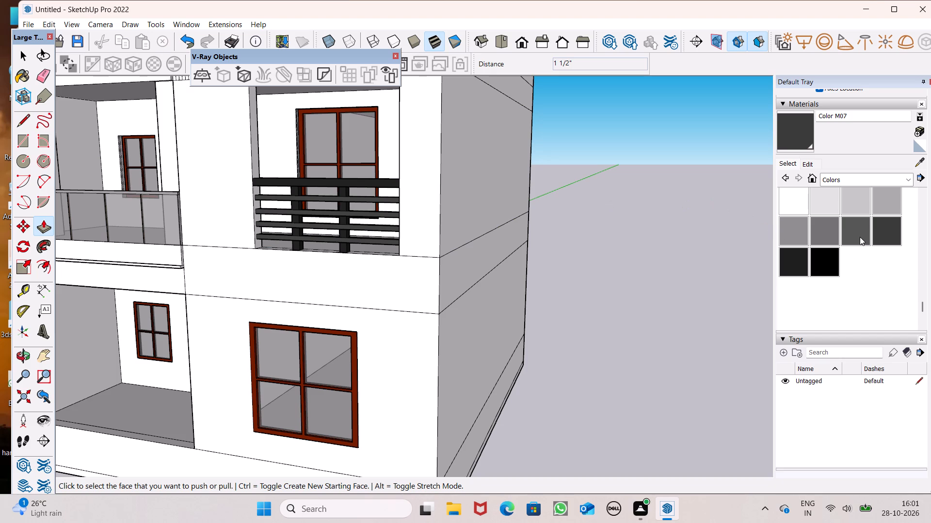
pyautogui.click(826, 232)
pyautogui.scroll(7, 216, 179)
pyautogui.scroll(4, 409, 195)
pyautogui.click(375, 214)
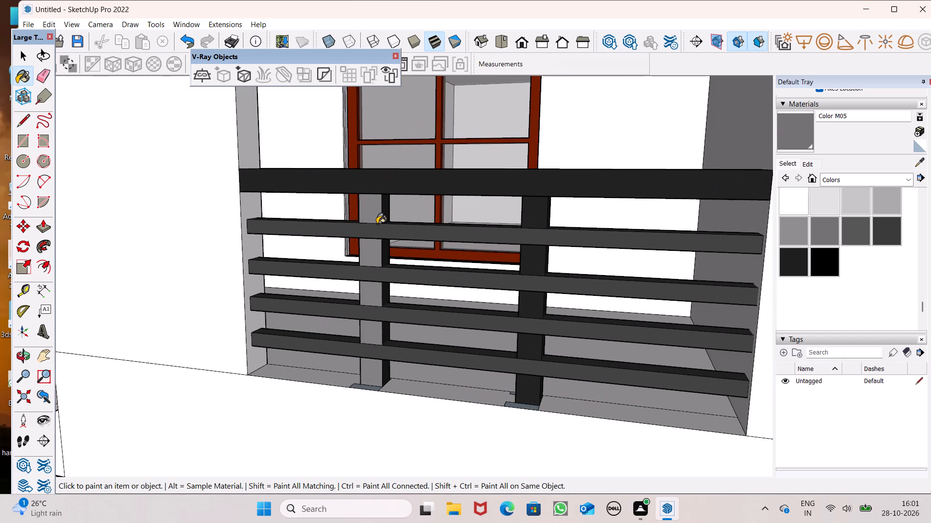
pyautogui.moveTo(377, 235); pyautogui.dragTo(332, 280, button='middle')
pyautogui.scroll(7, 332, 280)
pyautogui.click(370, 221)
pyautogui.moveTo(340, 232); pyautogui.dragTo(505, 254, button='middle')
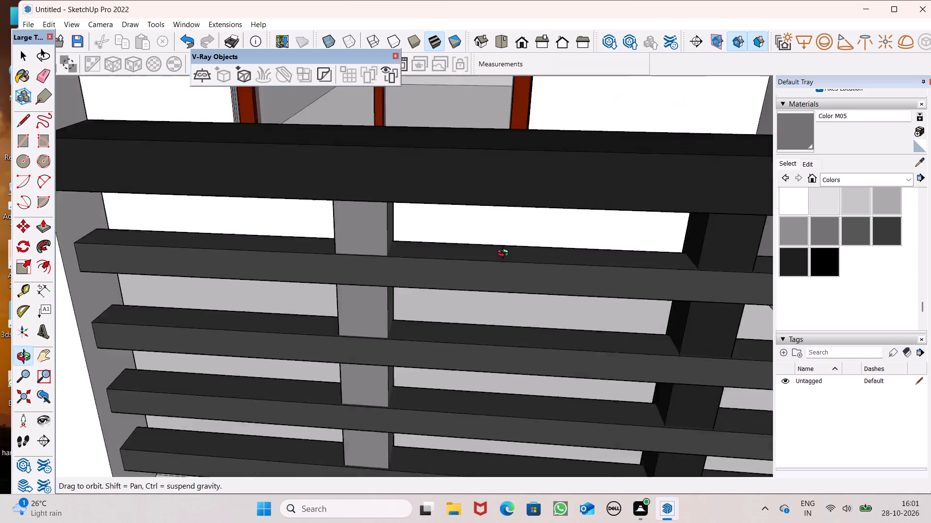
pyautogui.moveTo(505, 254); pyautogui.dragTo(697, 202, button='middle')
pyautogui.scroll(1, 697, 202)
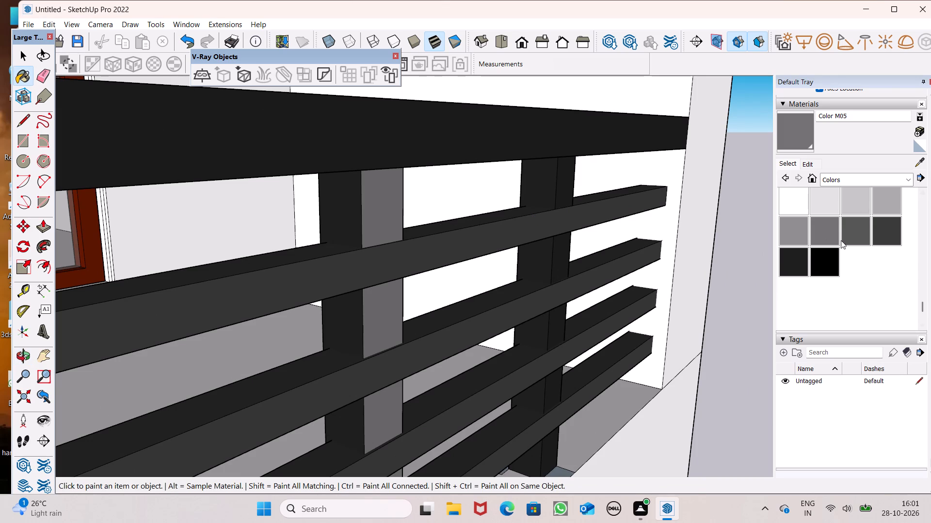
# Paint the front and side faces of both railing posts with the dark grey Color M07.
pyautogui.click(889, 234)
pyautogui.click(383, 203)
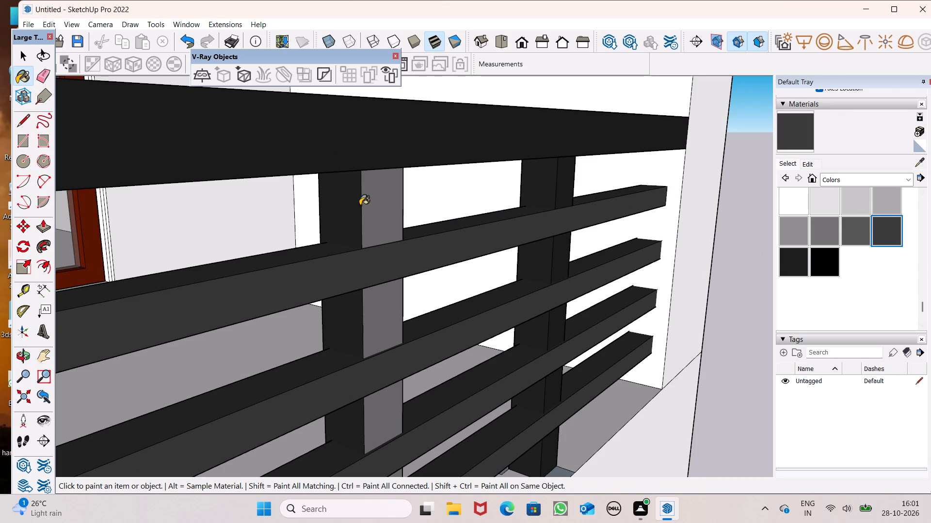
pyautogui.click(360, 205)
pyautogui.click(554, 200)
pyautogui.click(551, 196)
pyautogui.click(562, 185)
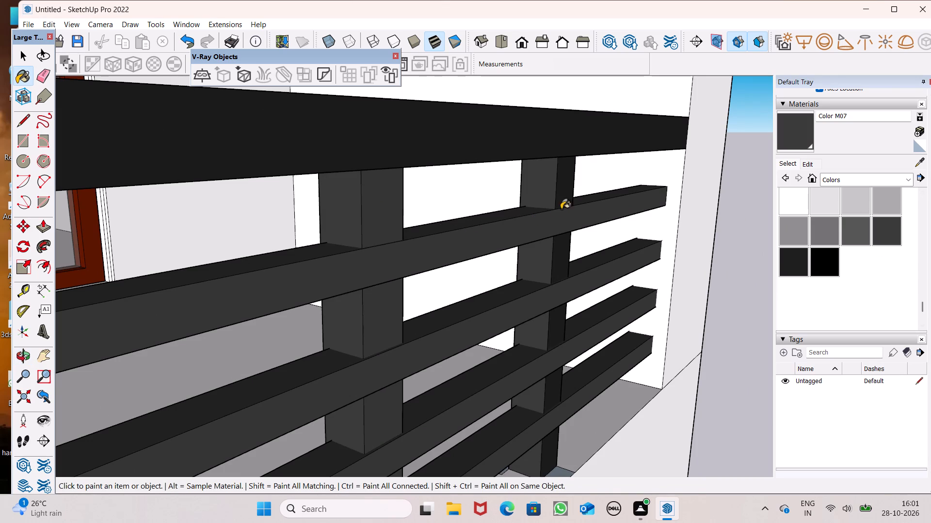
# Paint the top and front faces of the railing's top rail with Color M07.
pyautogui.moveTo(561, 209); pyautogui.dragTo(0, 197, button='middle')
pyautogui.scroll(1, 2, 197)
pyautogui.moveTo(253, 191); pyautogui.dragTo(437, 190, button='middle')
pyautogui.scroll(1, 428, 193)
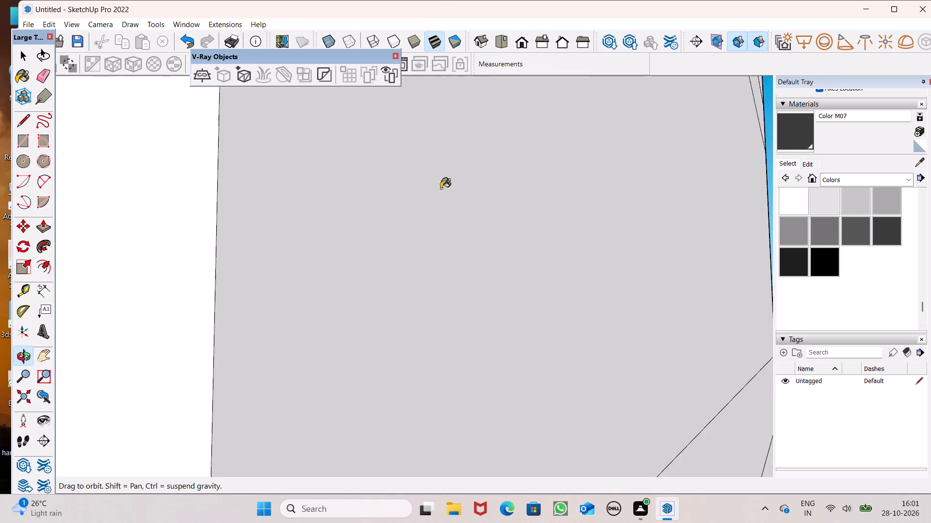
pyautogui.click(516, 45)
pyautogui.scroll(-6, 537, 137)
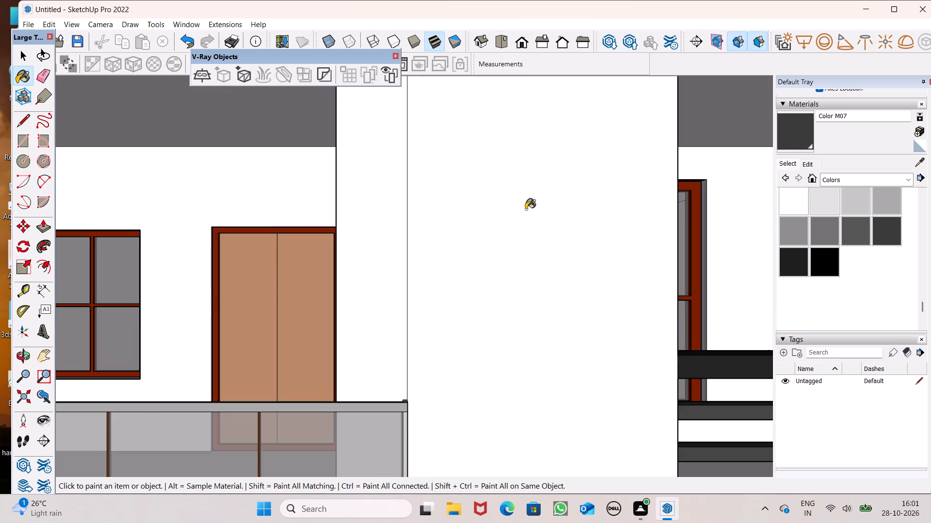
pyautogui.scroll(-7, 526, 209)
pyautogui.scroll(-5, 366, 218)
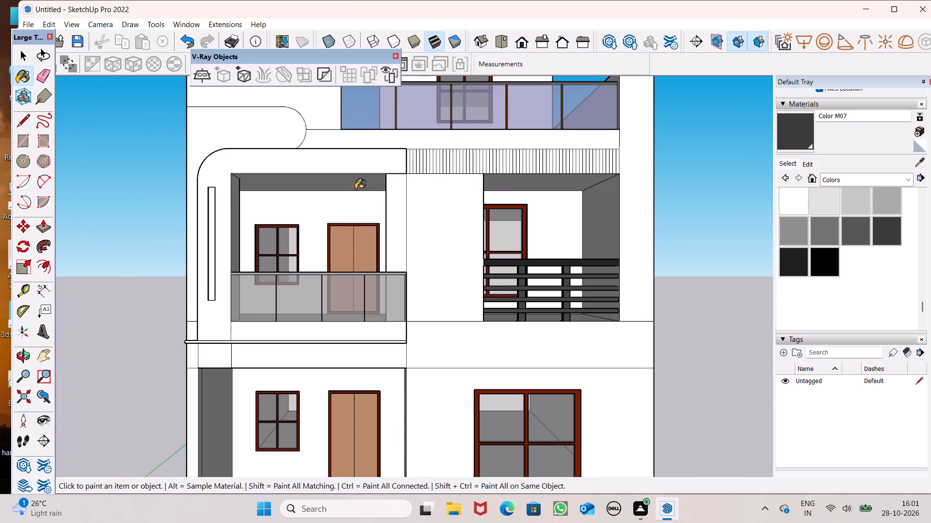
pyautogui.moveTo(461, 247); pyautogui.dragTo(386, 350, button='middle')
pyautogui.scroll(3, 536, 323)
pyautogui.moveTo(536, 323); pyautogui.dragTo(536, 323, button='middle')
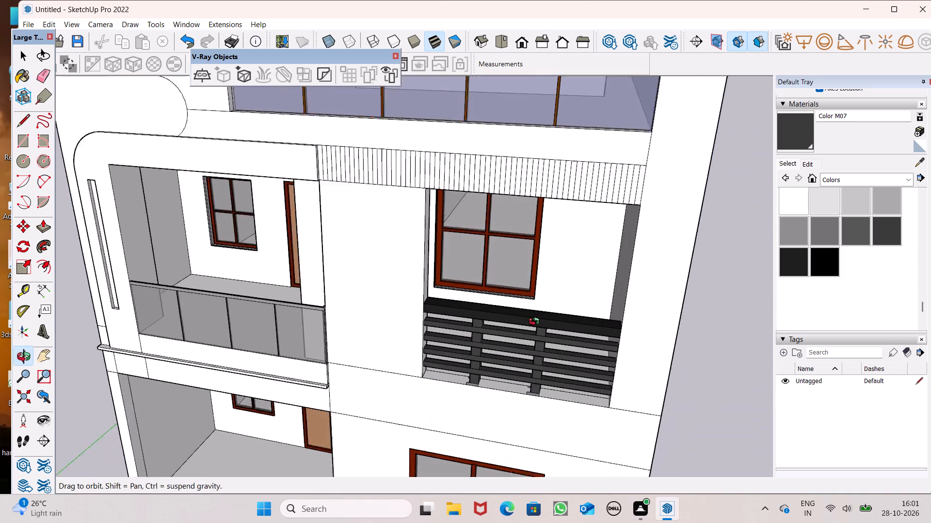
pyautogui.moveTo(536, 323); pyautogui.dragTo(530, 321, button='middle')
pyautogui.scroll(11, 536, 323)
pyautogui.click(486, 299)
pyautogui.click(476, 310)
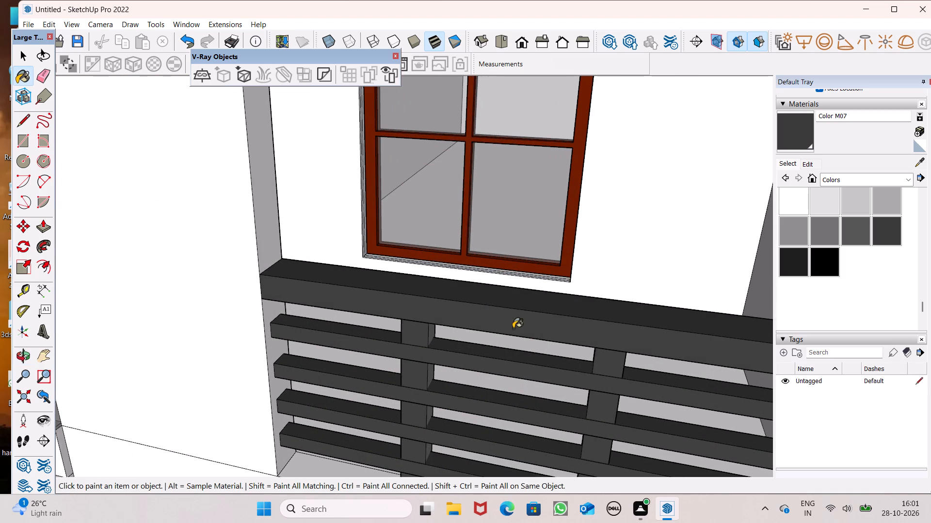
# Paint the balcony-side faces of the upper balcony railing's posts and slats with the dark grey Color M07.
pyautogui.scroll(-1, 414, 293)
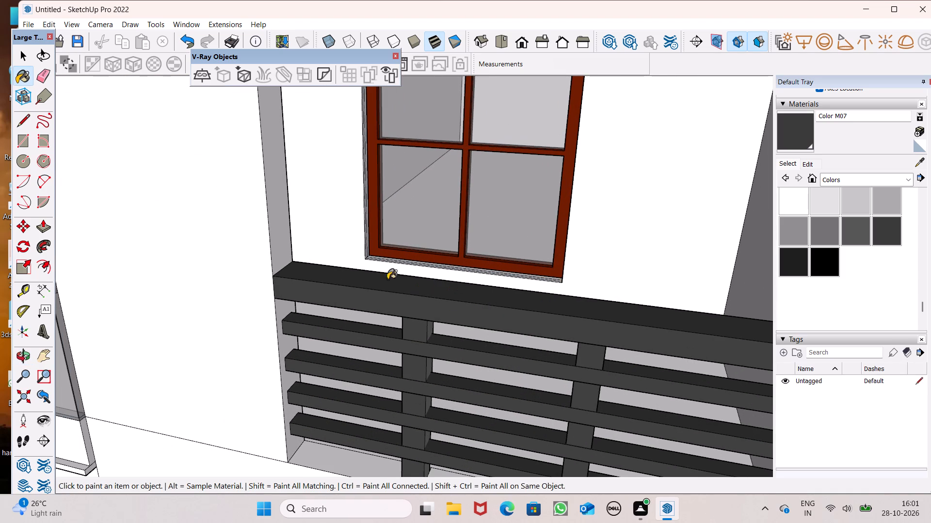
pyautogui.scroll(-1, 371, 289)
pyautogui.moveTo(669, 328); pyautogui.dragTo(930, 317, button='middle')
pyautogui.moveTo(406, 366); pyautogui.dragTo(406, 363, button='middle')
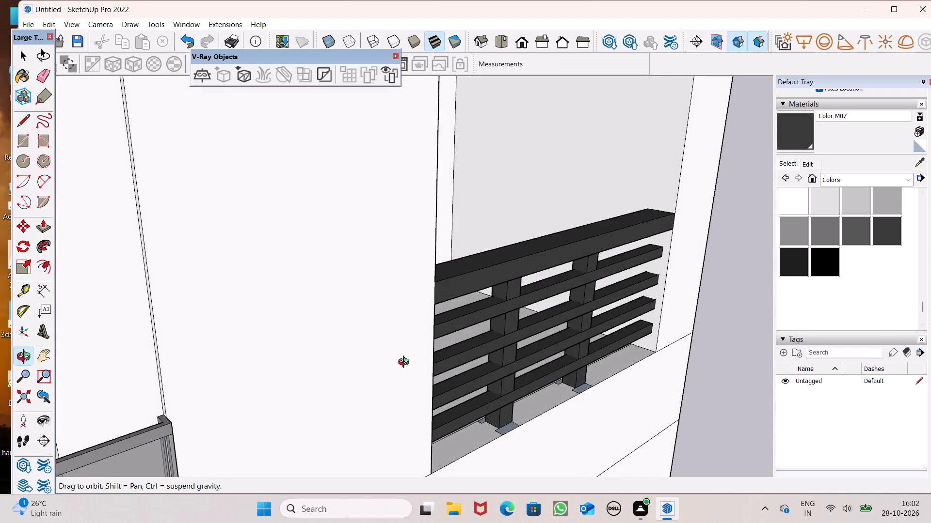
pyautogui.moveTo(406, 363); pyautogui.dragTo(649, 358, button='middle')
pyautogui.scroll(8, 476, 335)
pyautogui.scroll(2, 493, 252)
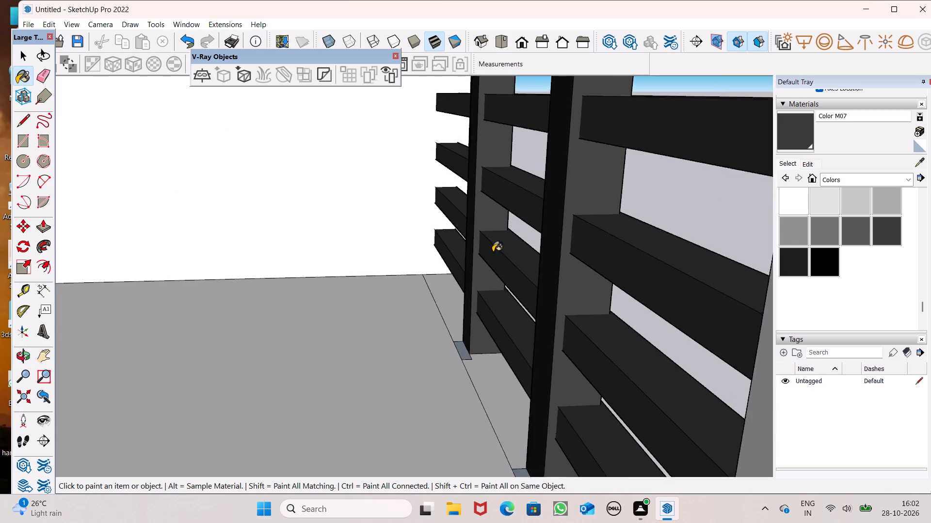
pyautogui.scroll(2, 493, 252)
pyautogui.click(511, 269)
pyautogui.click(582, 295)
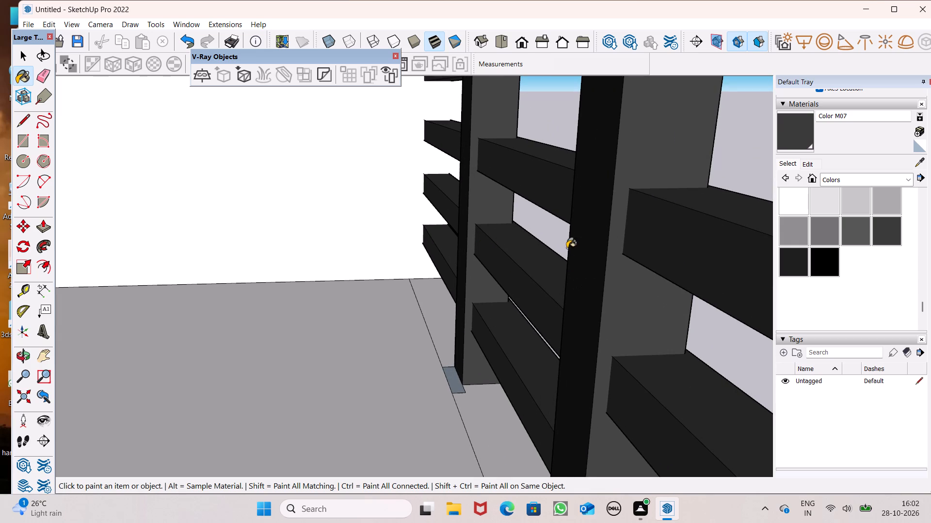
pyautogui.click(557, 197)
pyautogui.click(515, 292)
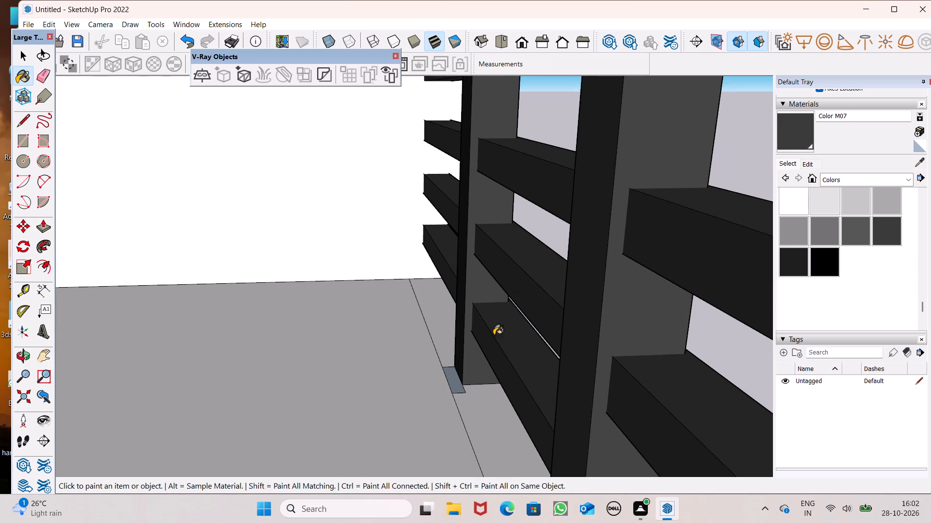
pyautogui.click(492, 343)
pyautogui.click(505, 325)
pyautogui.moveTo(440, 186); pyautogui.dragTo(437, 194)
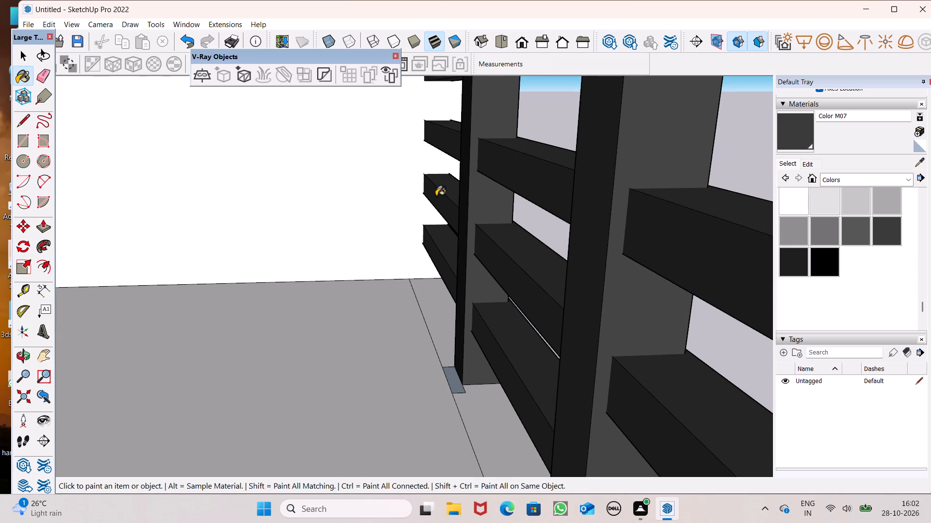
pyautogui.click(436, 196)
pyautogui.scroll(8, 432, 266)
pyautogui.click(480, 277)
pyautogui.click(540, 236)
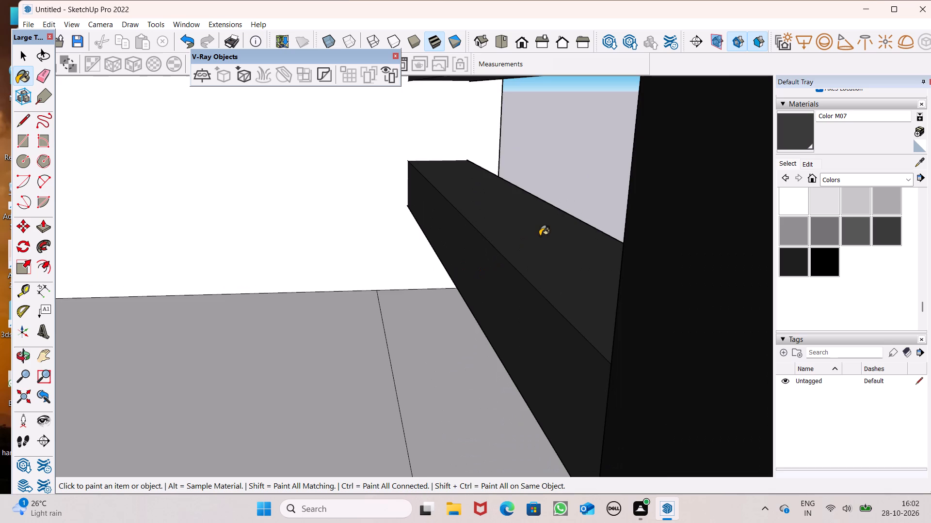
pyautogui.scroll(-8, 538, 237)
pyautogui.click(583, 262)
pyautogui.scroll(-7, 552, 247)
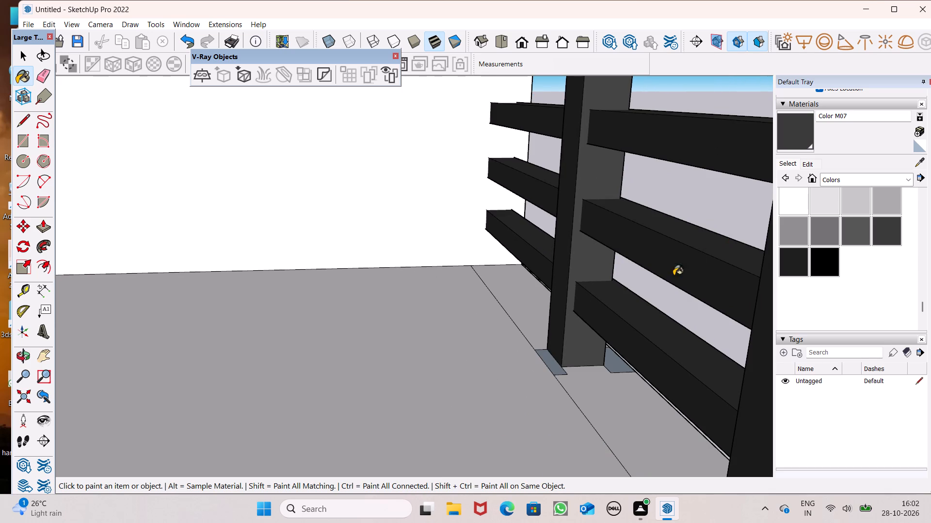
# Examine the painted slatted railing from the front and the whole house facade from a distance.
pyautogui.moveTo(667, 286); pyautogui.dragTo(417, 291, button='middle')
pyautogui.scroll(1, 420, 287)
pyautogui.scroll(-10, 474, 213)
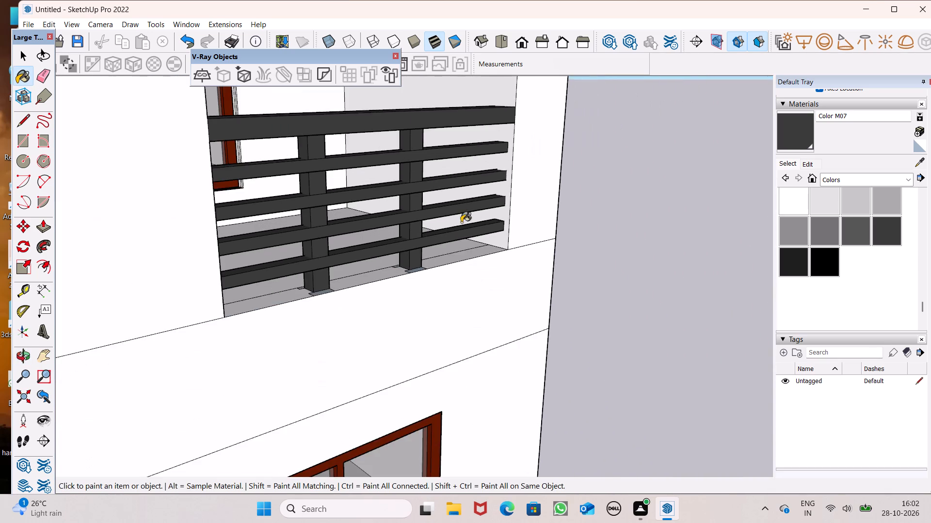
pyautogui.moveTo(461, 223); pyautogui.dragTo(348, 231, button='middle')
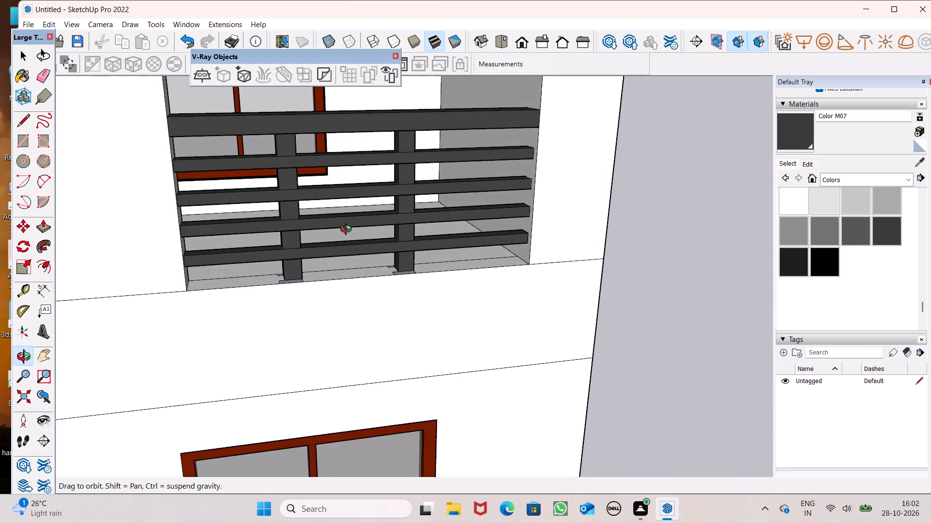
pyautogui.moveTo(348, 231); pyautogui.dragTo(326, 209, button='middle')
pyautogui.click(300, 218)
pyautogui.scroll(-8, 427, 256)
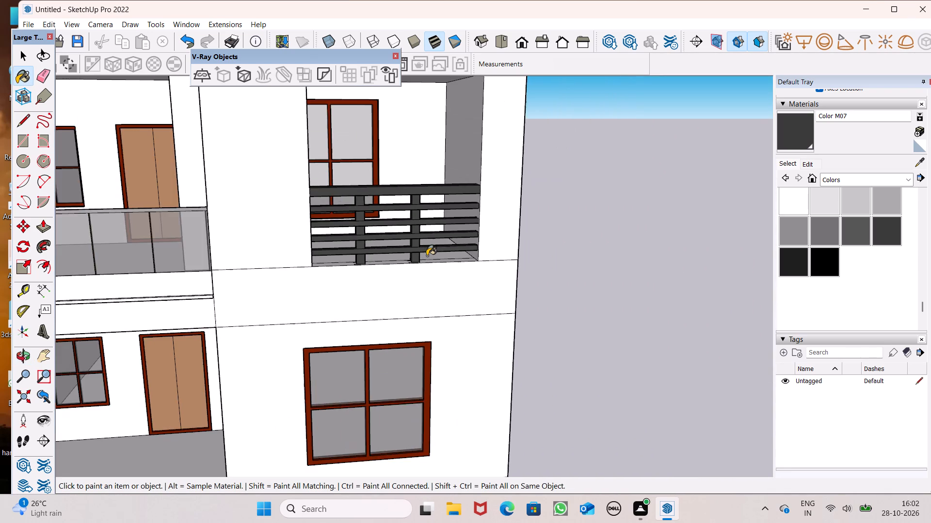
pyautogui.scroll(-4, 427, 256)
pyautogui.press('space')
pyautogui.scroll(-5, 425, 259)
pyautogui.moveTo(410, 280); pyautogui.dragTo(392, 266, button='middle')
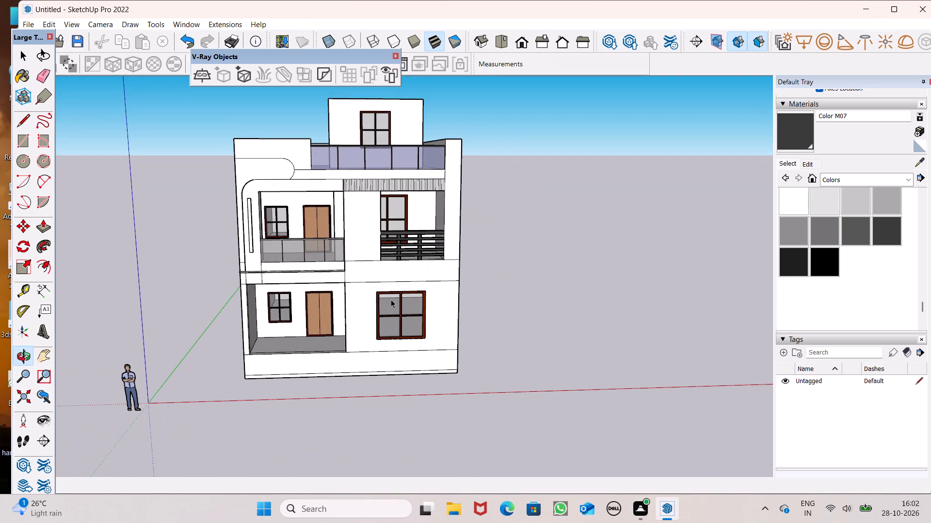
pyautogui.scroll(3, 391, 299)
pyautogui.scroll(-4, 391, 314)
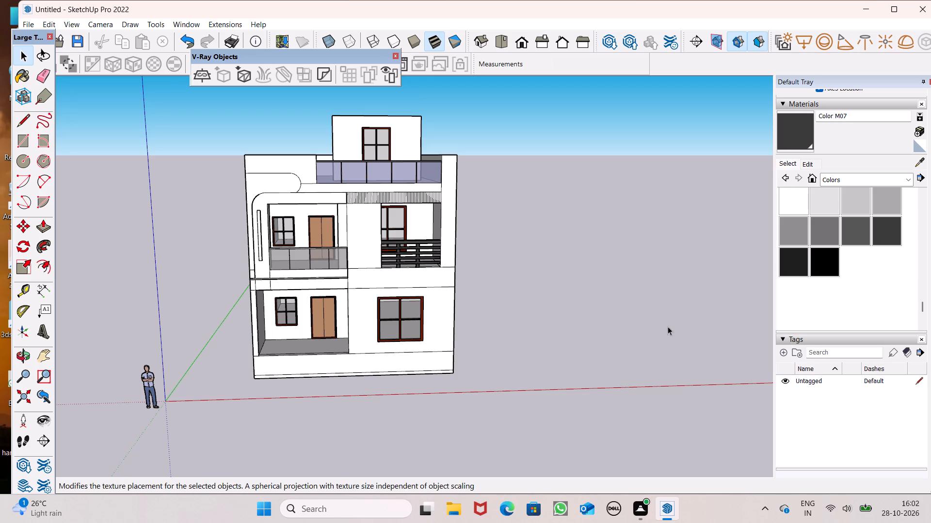
# Draw a rectangle about 9" by 2' 1" at the upper right corner of the rooftop room's front wall.
pyautogui.scroll(-1, 592, 331)
pyautogui.moveTo(573, 350); pyautogui.dragTo(587, 522, button='middle')
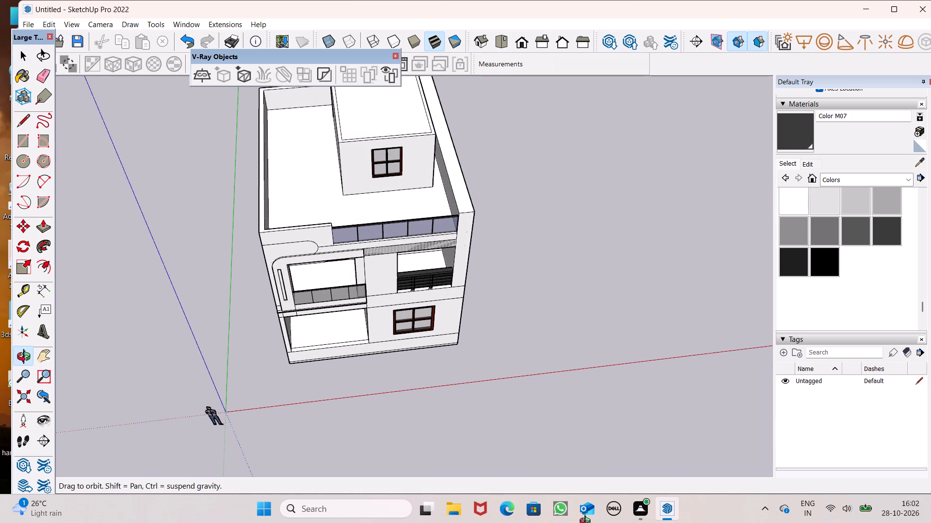
pyautogui.moveTo(587, 522); pyautogui.dragTo(585, 513, button='middle')
pyautogui.scroll(3, 417, 92)
pyautogui.moveTo(420, 152); pyautogui.dragTo(413, 77, button='middle')
pyautogui.scroll(1, 413, 77)
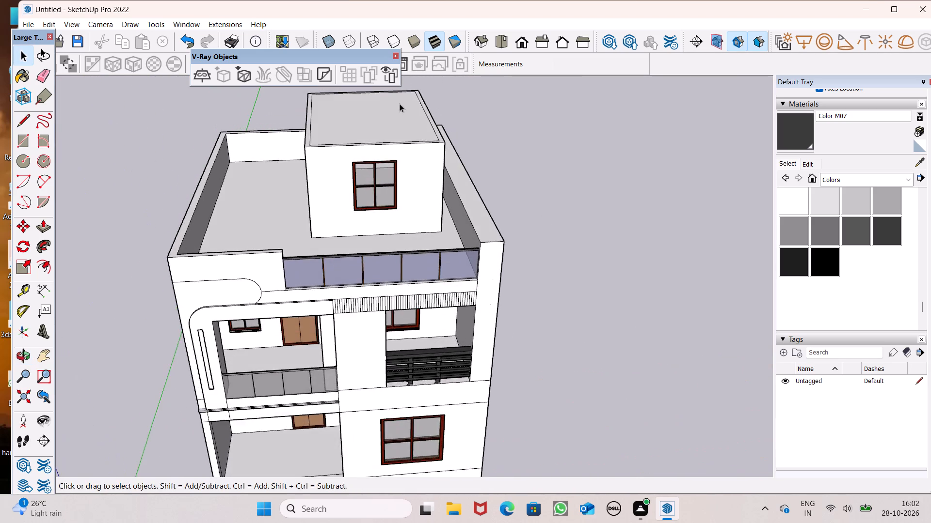
pyautogui.scroll(6, 398, 108)
pyautogui.moveTo(386, 169); pyautogui.dragTo(377, 125, button='middle')
pyautogui.click(23, 144)
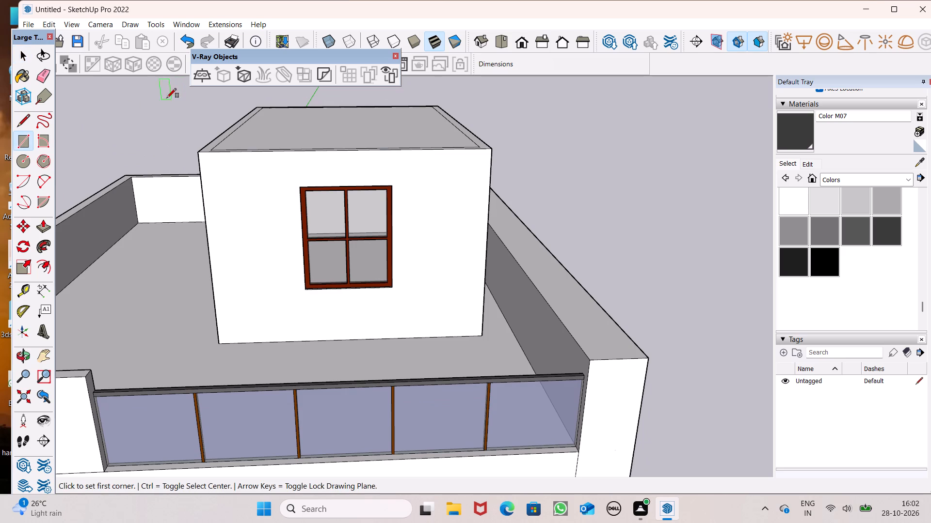
pyautogui.scroll(-2, 317, 152)
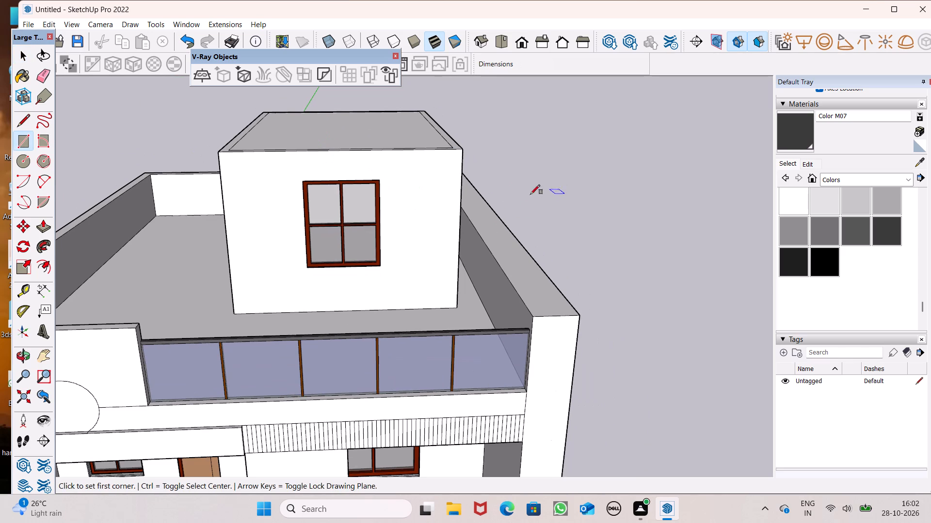
pyautogui.scroll(1, 387, 195)
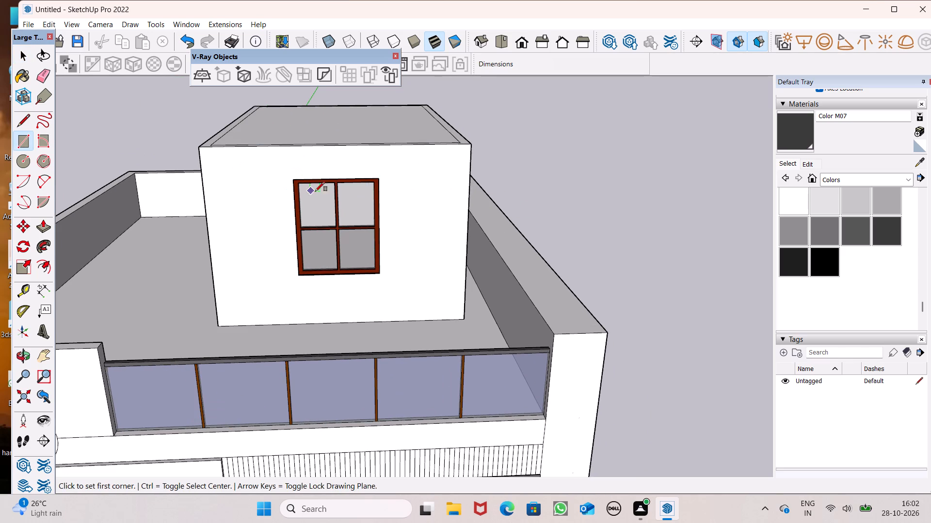
pyautogui.scroll(5, 434, 161)
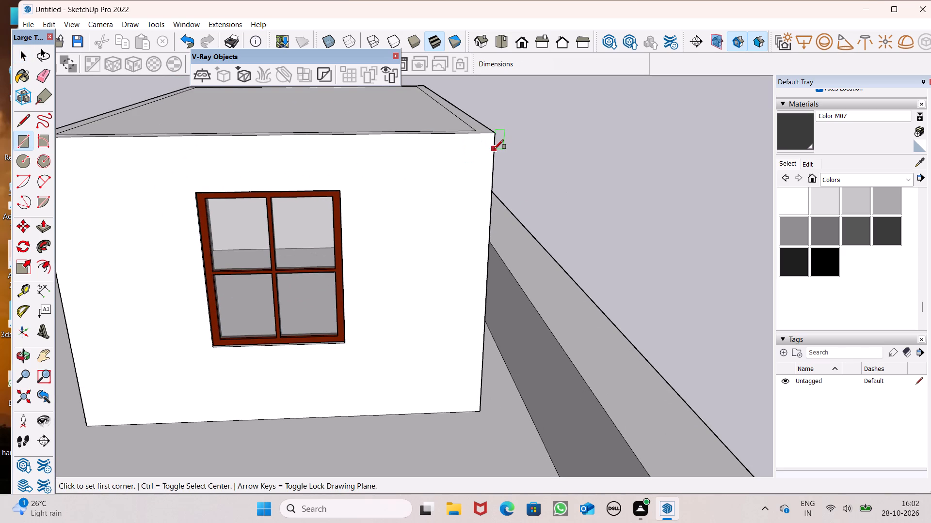
pyautogui.moveTo(493, 144); pyautogui.dragTo(482, 144)
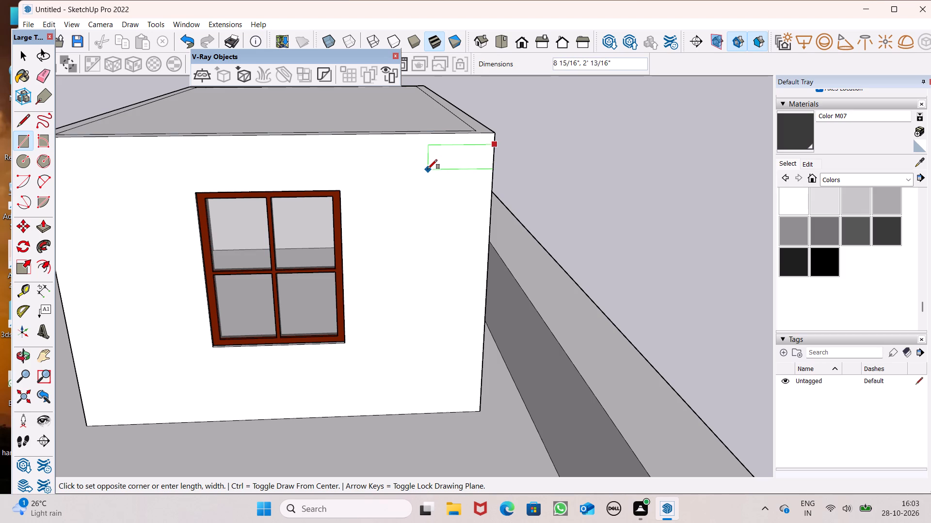
pyautogui.click(429, 169)
# Paint the new rectangle on the rooftop room's front wall with the grey Color M06.
pyautogui.scroll(-2, 684, 187)
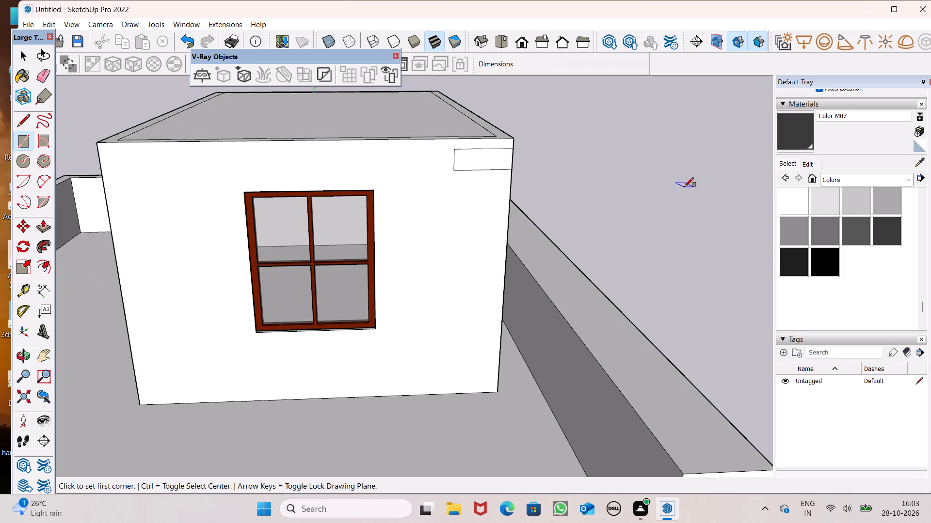
pyautogui.click(855, 227)
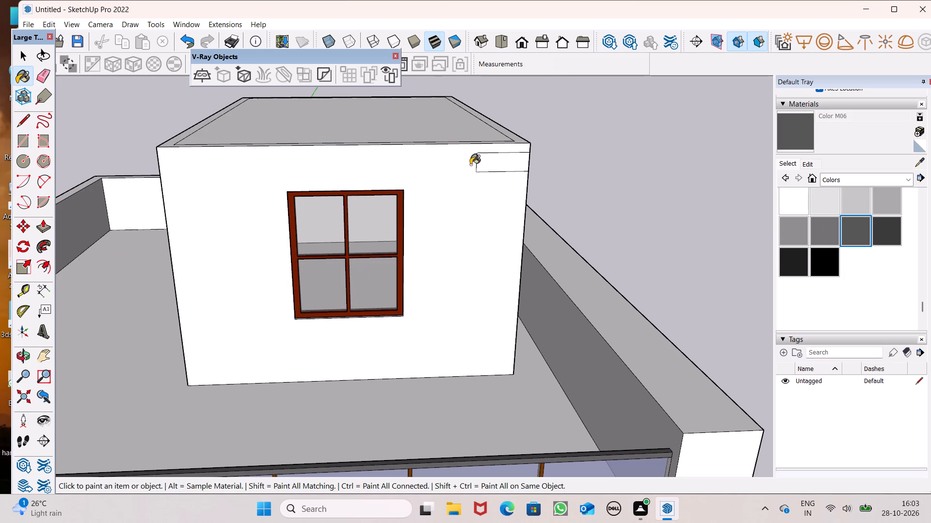
pyautogui.click(484, 161)
# Push/Pull the grey rectangle outward from the rooftop room's front wall by about 4 5/16".
pyautogui.scroll(-3, 248, 114)
pyautogui.moveTo(267, 163); pyautogui.dragTo(354, 205, button='middle')
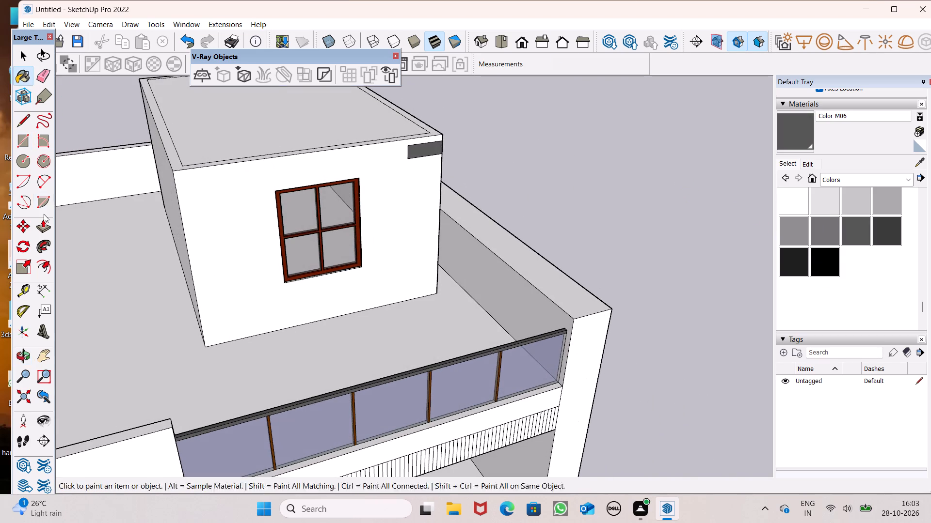
pyautogui.click(39, 223)
pyautogui.moveTo(274, 192); pyautogui.dragTo(385, 221, button='middle')
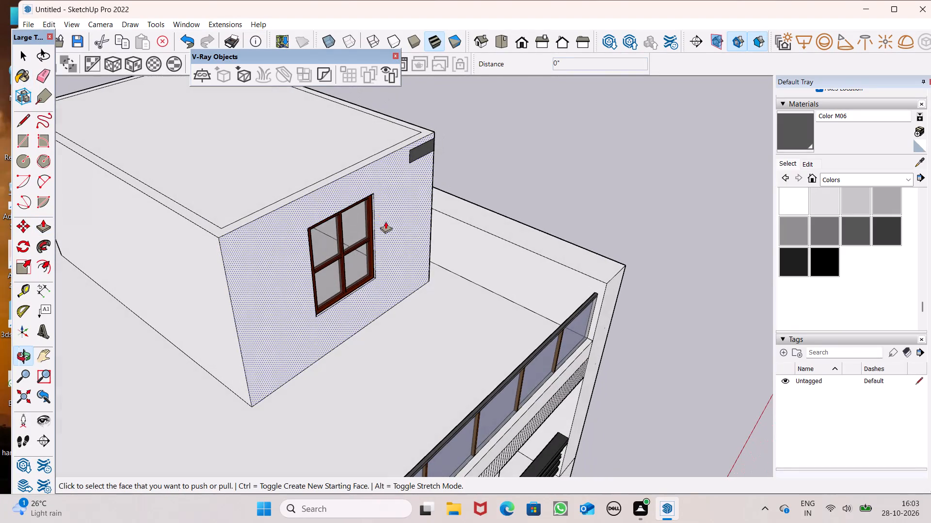
pyautogui.scroll(4, 421, 138)
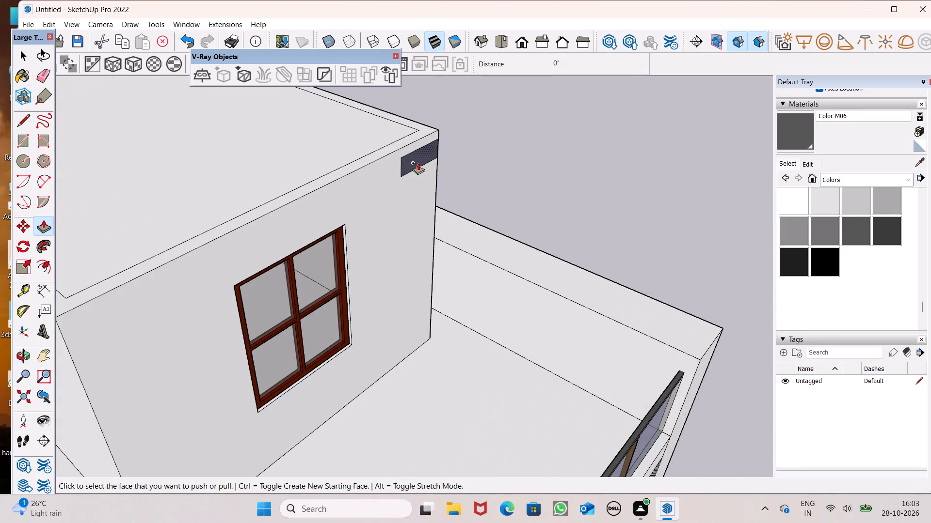
pyautogui.moveTo(418, 163); pyautogui.dragTo(425, 167)
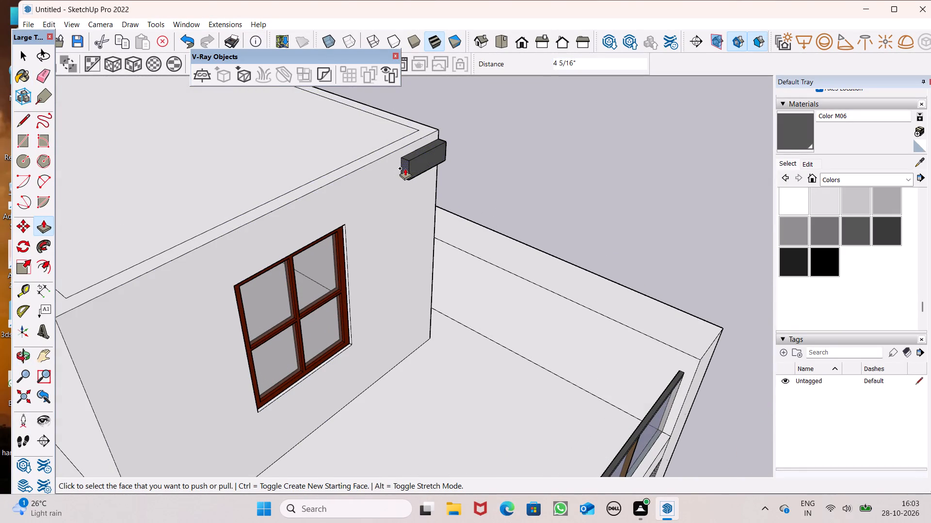
# Push/Pull the left end of the grey block about 11' 10 9/16" along the wall to form a band above the window.
pyautogui.moveTo(405, 168); pyautogui.dragTo(27, 364)
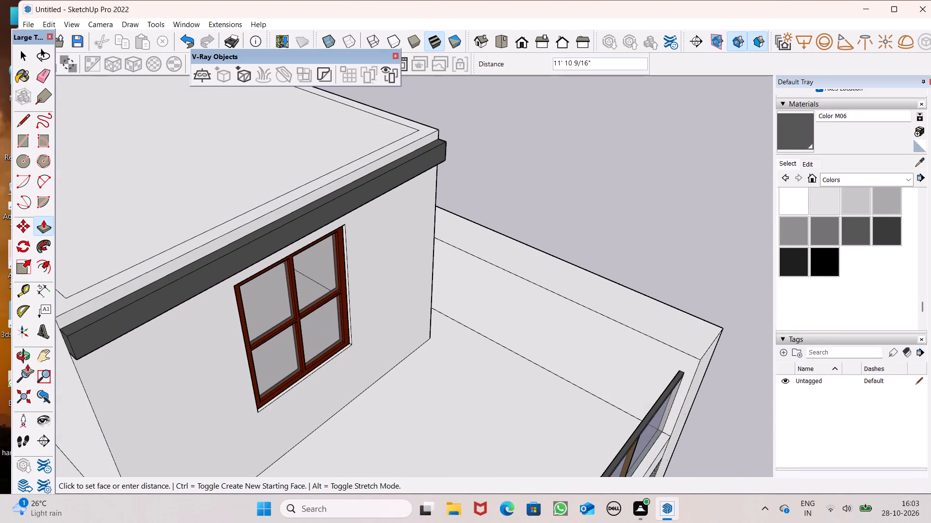
pyautogui.moveTo(27, 364); pyautogui.dragTo(15, 367)
# Extend the band's left end past the wall corner with Push/Pull by about 3' 1 1/4" and another 4' 6".
pyautogui.scroll(-6, 300, 199)
pyautogui.scroll(3, 218, 271)
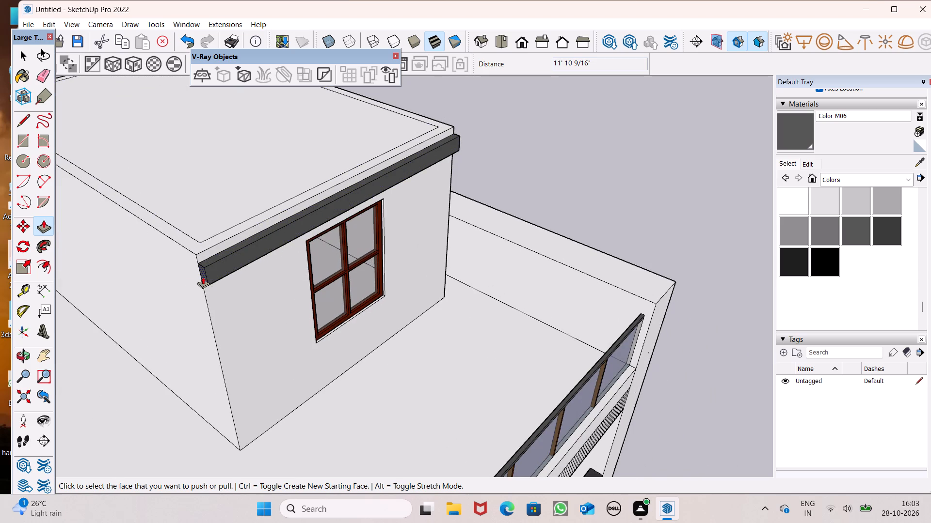
pyautogui.moveTo(203, 276); pyautogui.dragTo(124, 332)
pyautogui.scroll(-3, 200, 214)
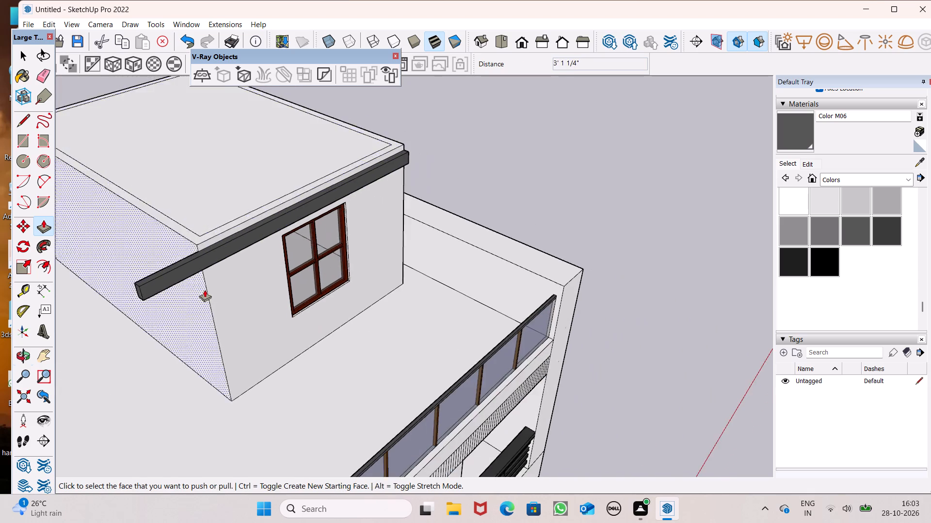
pyautogui.moveTo(196, 291); pyautogui.dragTo(99, 264, button='middle')
pyautogui.scroll(-6, 309, 156)
pyautogui.moveTo(144, 201); pyautogui.dragTo(359, 193, button='middle')
pyautogui.scroll(3, 245, 286)
pyautogui.moveTo(273, 225); pyautogui.dragTo(228, 262)
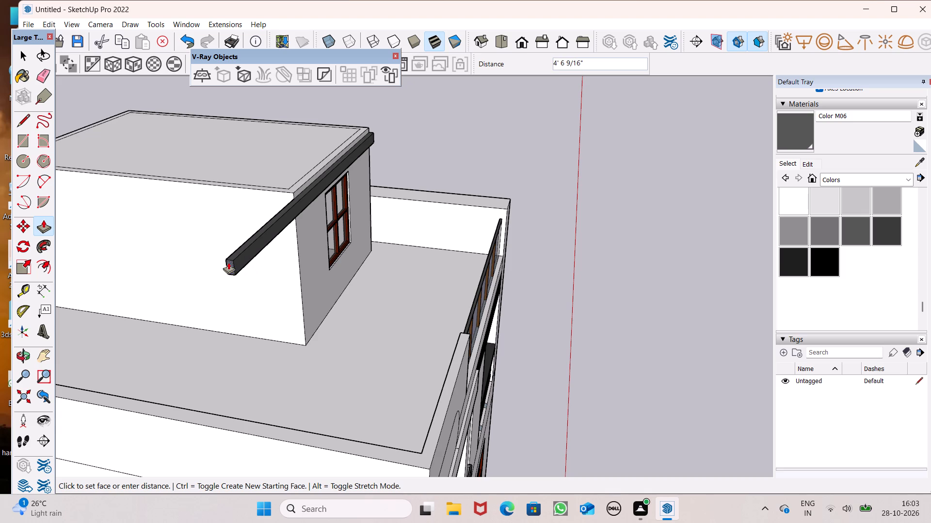
pyautogui.moveTo(228, 262); pyautogui.dragTo(229, 262)
# Examine the rooftop room's overhanging grey band from the front, the side and a low viewpoint.
pyautogui.moveTo(326, 292); pyautogui.dragTo(91, 246, button='middle')
pyautogui.scroll(-1, 112, 221)
pyautogui.moveTo(120, 218); pyautogui.dragTo(80, 242, button='middle')
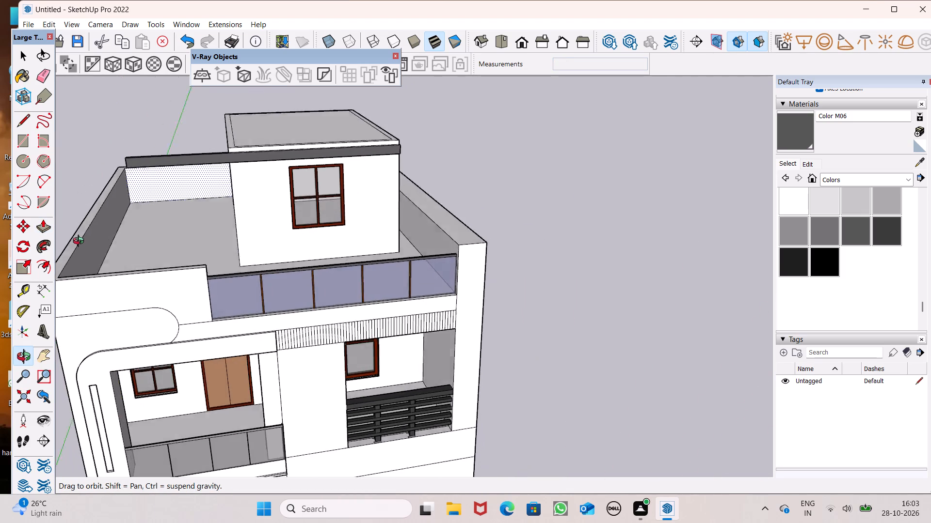
pyautogui.moveTo(80, 242); pyautogui.dragTo(165, 229, button='middle')
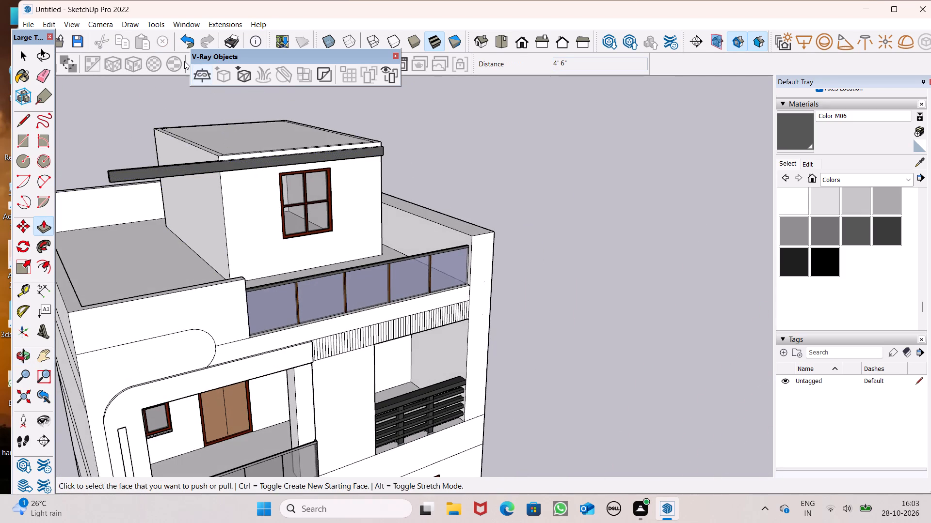
pyautogui.moveTo(390, 210); pyautogui.dragTo(376, 209, button='middle')
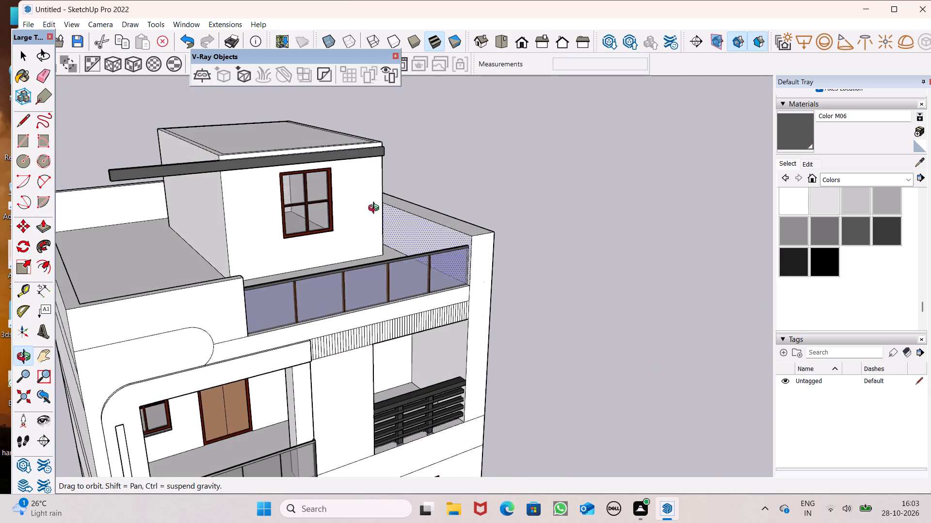
pyautogui.moveTo(376, 209); pyautogui.dragTo(228, 205, button='middle')
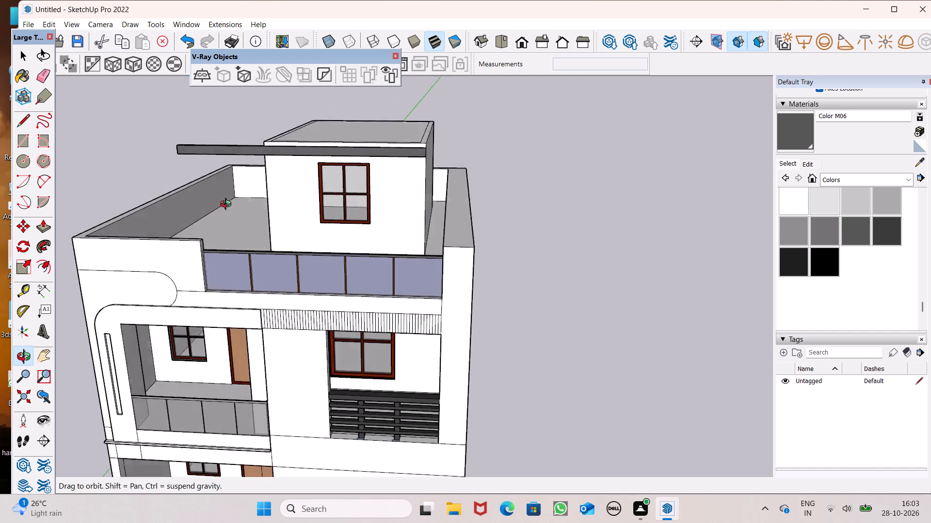
pyautogui.moveTo(228, 205); pyautogui.dragTo(367, 123, button='middle')
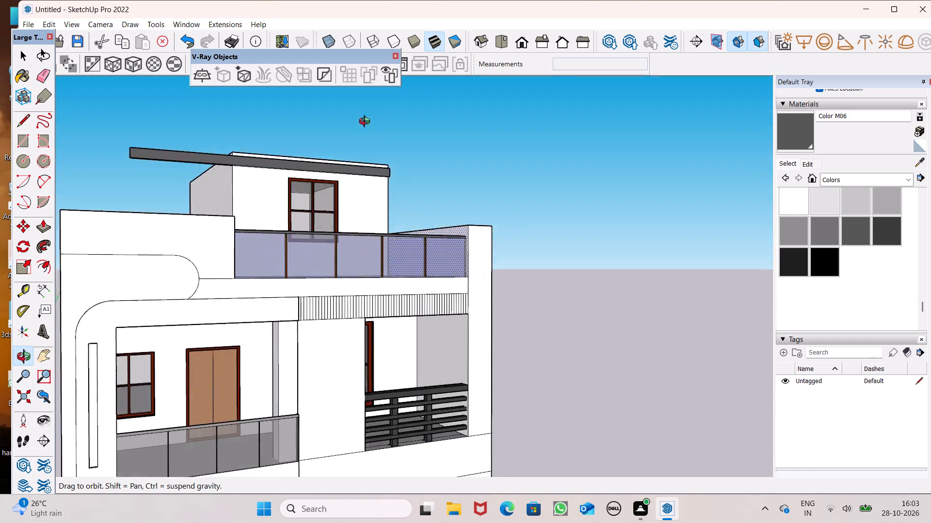
# Draw a line about 4 5/16" long across the underside of the grey band near its free overhanging end.
pyautogui.moveTo(367, 123); pyautogui.dragTo(291, 38, button='middle')
pyautogui.scroll(7, 223, 159)
pyautogui.scroll(8, 151, 224)
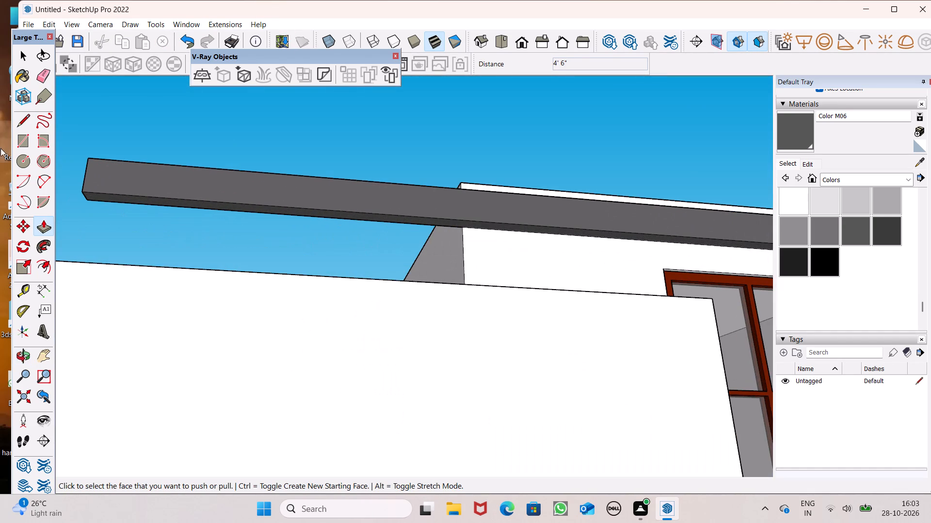
pyautogui.click(12, 127)
pyautogui.click(20, 119)
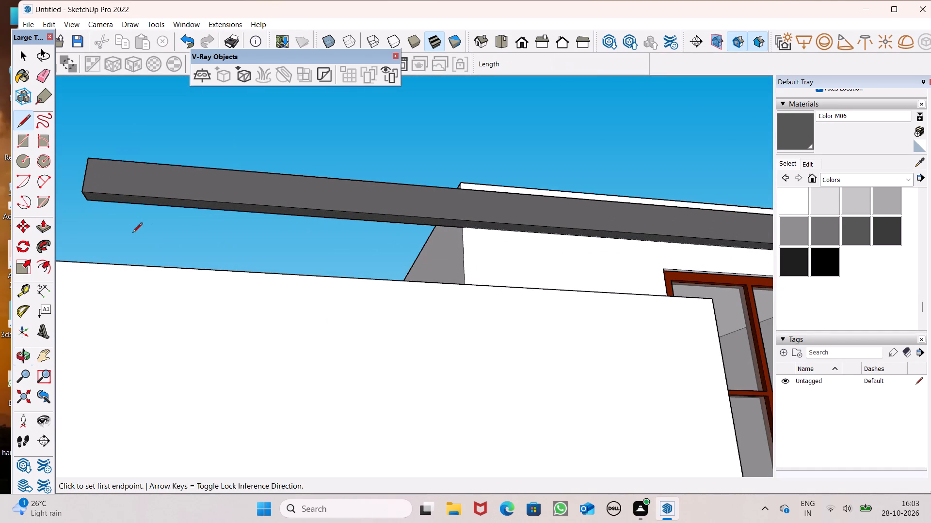
pyautogui.moveTo(132, 233); pyautogui.dragTo(133, 257, button='middle')
pyautogui.scroll(5, 133, 257)
pyautogui.scroll(-2, 128, 237)
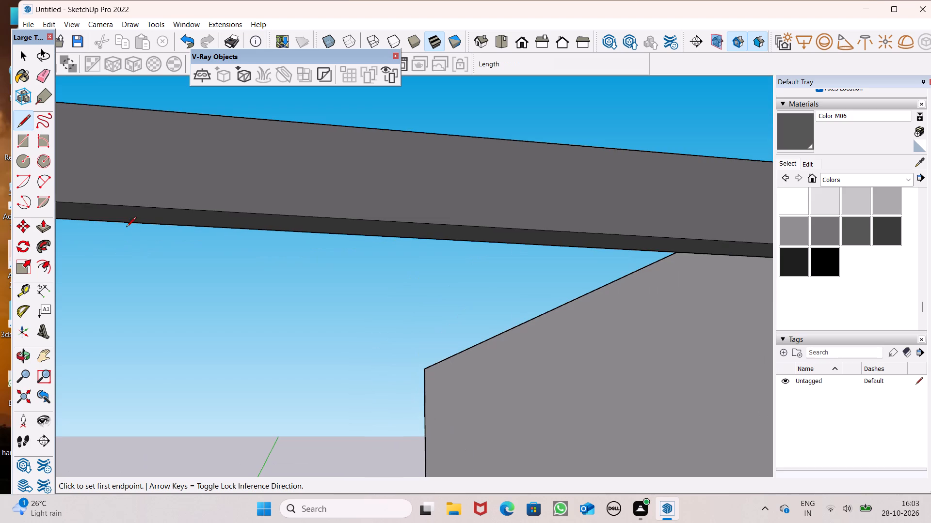
pyautogui.scroll(-6, 180, 196)
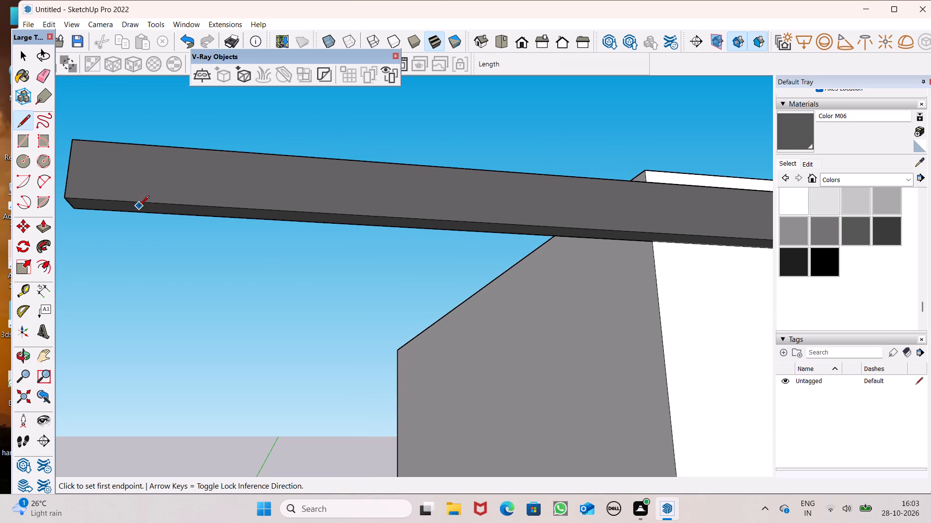
pyautogui.moveTo(143, 209); pyautogui.dragTo(218, 123, button='middle')
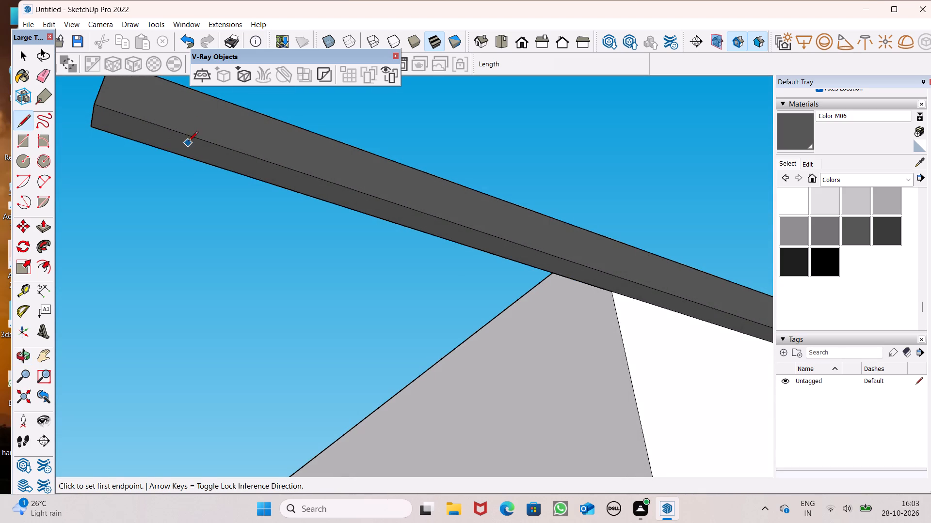
pyautogui.click(191, 136)
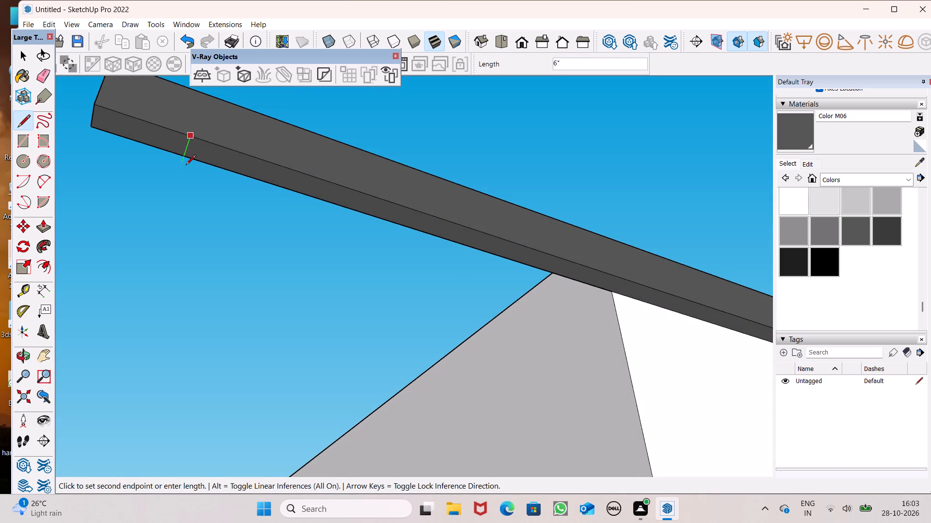
pyautogui.click(186, 159)
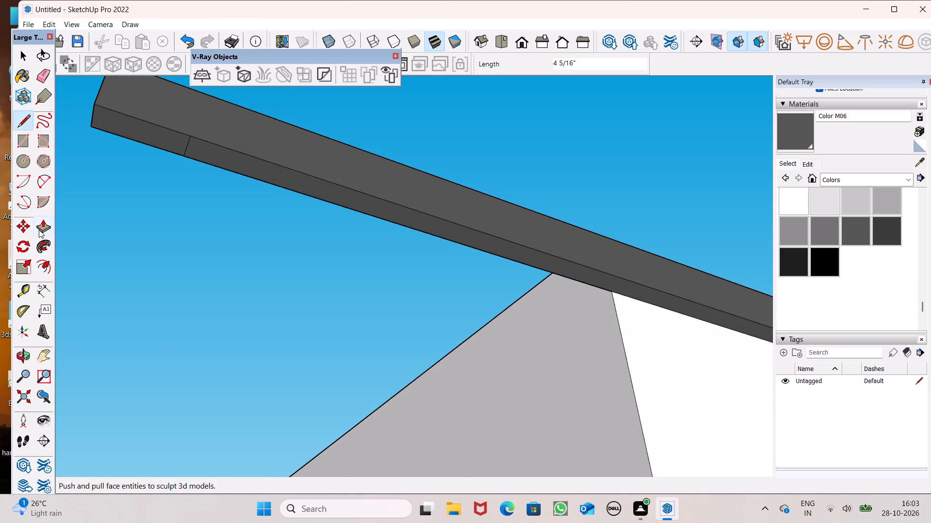
# Push/Pull the marked end section of the band's underside down about 4' 6 11/16" to start a vertical post.
pyautogui.click(39, 230)
pyautogui.moveTo(130, 127); pyautogui.dragTo(187, 500)
# Extend the grey post's bottom face down another 4' 1 7/16" or so toward the roof terrace floor.
pyautogui.scroll(-7, 295, 0)
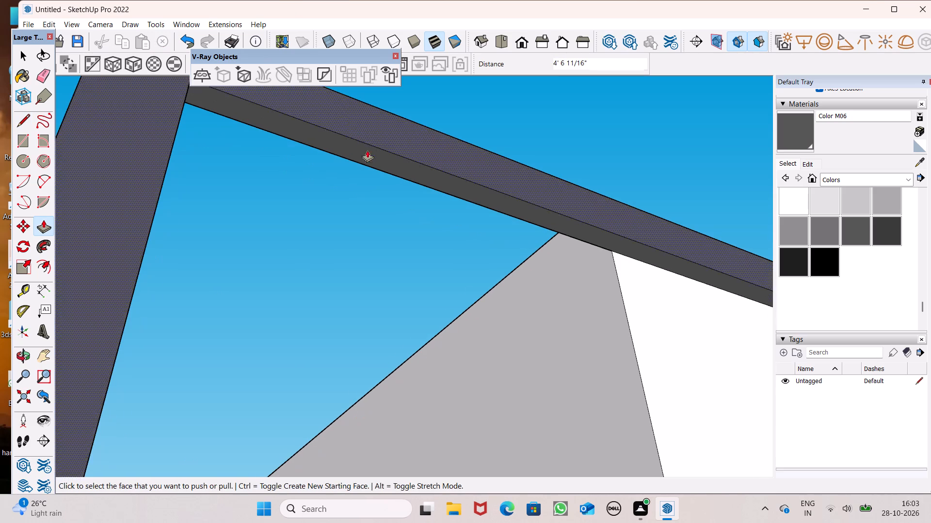
pyautogui.scroll(-6, 367, 152)
pyautogui.moveTo(427, 167); pyautogui.dragTo(494, 437, button='middle')
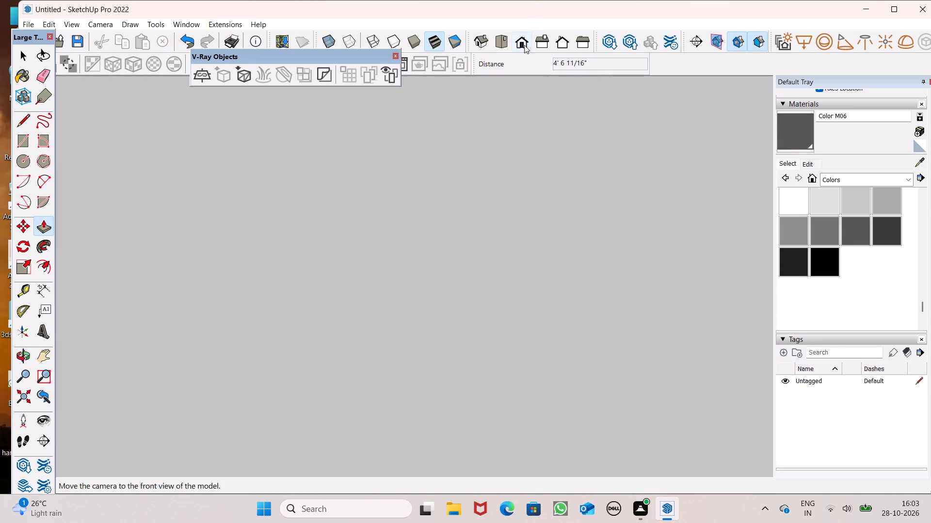
pyautogui.click(523, 47)
pyautogui.scroll(-6, 471, 238)
pyautogui.scroll(-12, 418, 261)
pyautogui.moveTo(379, 326); pyautogui.dragTo(449, 479, button='middle')
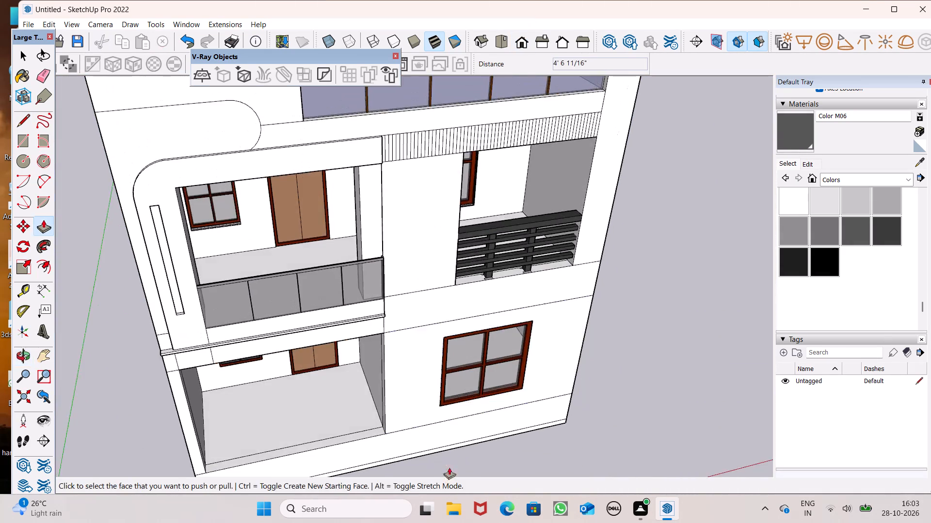
pyautogui.scroll(-7, 377, 417)
pyautogui.scroll(7, 276, 189)
pyautogui.moveTo(323, 268); pyautogui.dragTo(503, 161, button='middle')
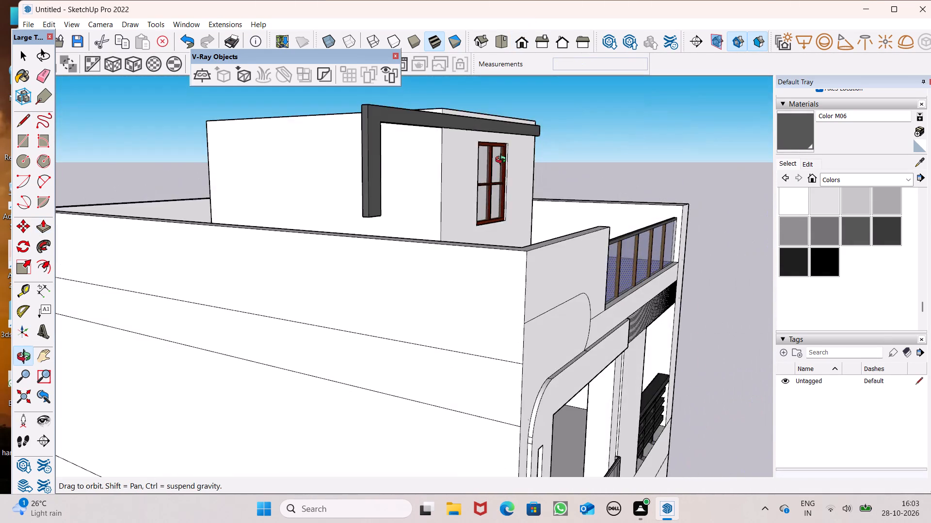
pyautogui.moveTo(503, 161); pyautogui.dragTo(140, 177, button='middle')
pyautogui.scroll(1, 424, 200)
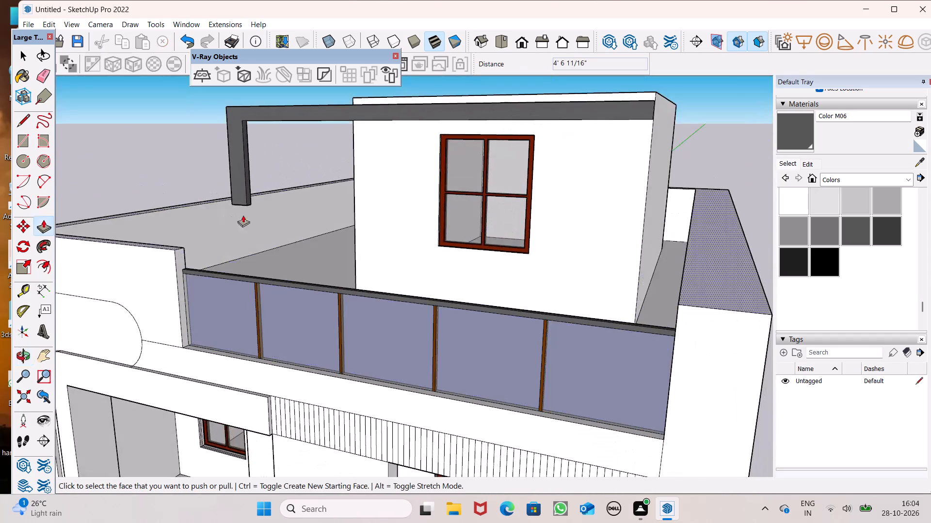
pyautogui.scroll(8, 249, 218)
pyautogui.moveTo(244, 199); pyautogui.dragTo(193, 187, button='middle')
pyautogui.scroll(1, 193, 187)
pyautogui.scroll(6, 235, 185)
pyautogui.moveTo(273, 221); pyautogui.dragTo(261, 110, button='middle')
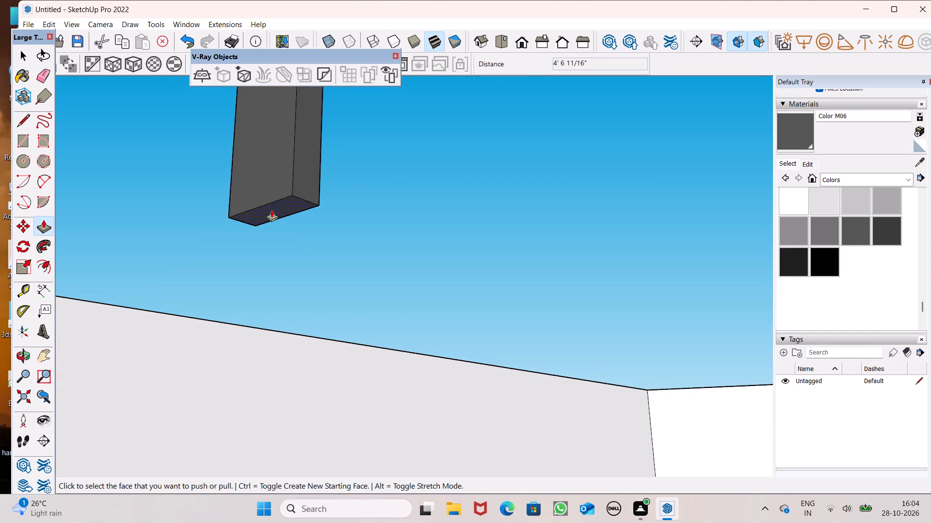
pyautogui.moveTo(272, 210); pyautogui.dragTo(211, 503)
# Push/Pull the front face of the grey post by about 1/8".
pyautogui.scroll(-5, 326, 337)
pyautogui.moveTo(329, 227); pyautogui.dragTo(353, 333, button='middle')
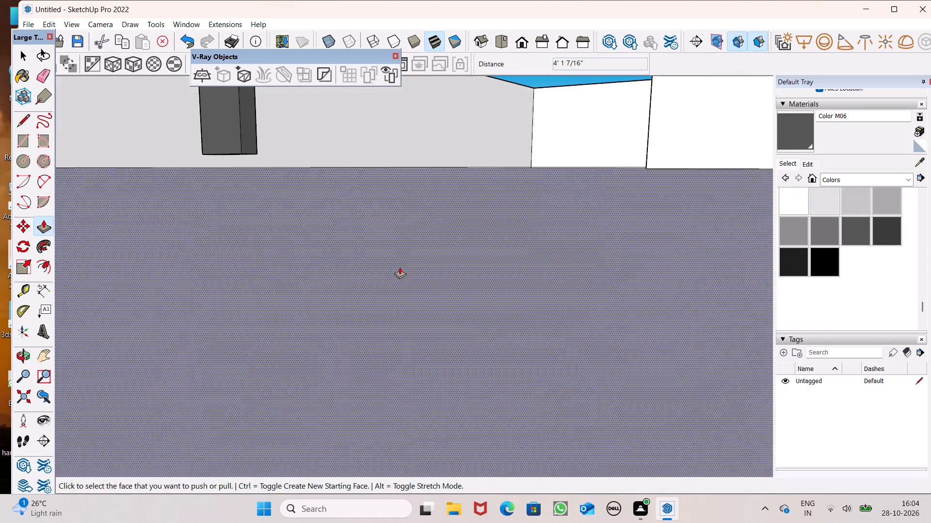
pyautogui.scroll(7, 242, 166)
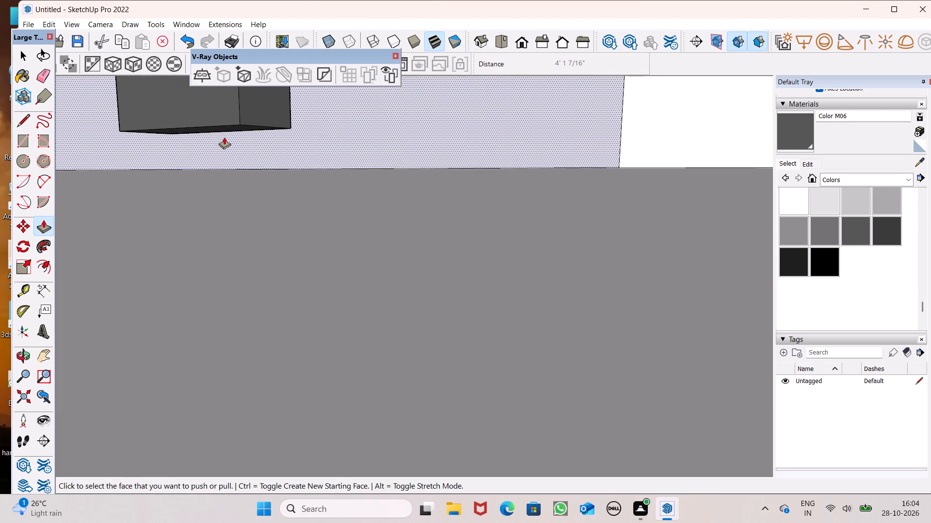
pyautogui.moveTo(221, 112); pyautogui.dragTo(228, 185)
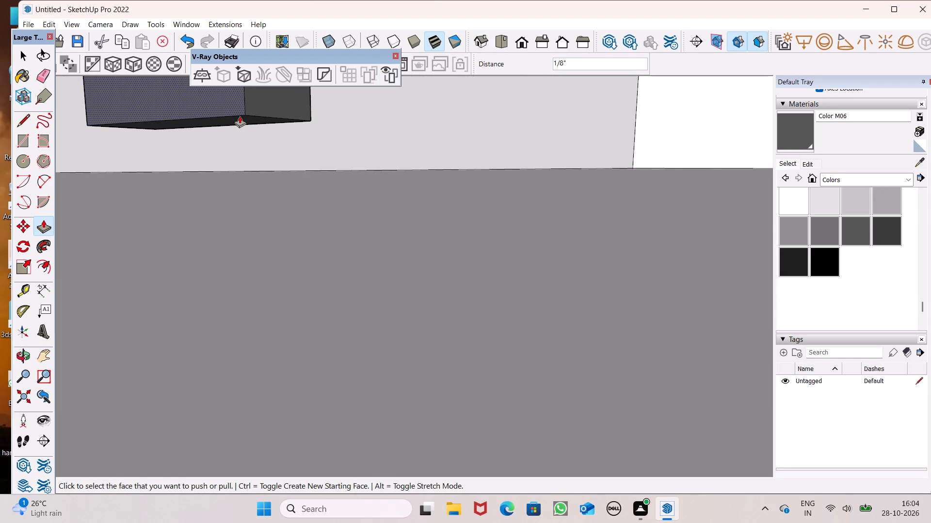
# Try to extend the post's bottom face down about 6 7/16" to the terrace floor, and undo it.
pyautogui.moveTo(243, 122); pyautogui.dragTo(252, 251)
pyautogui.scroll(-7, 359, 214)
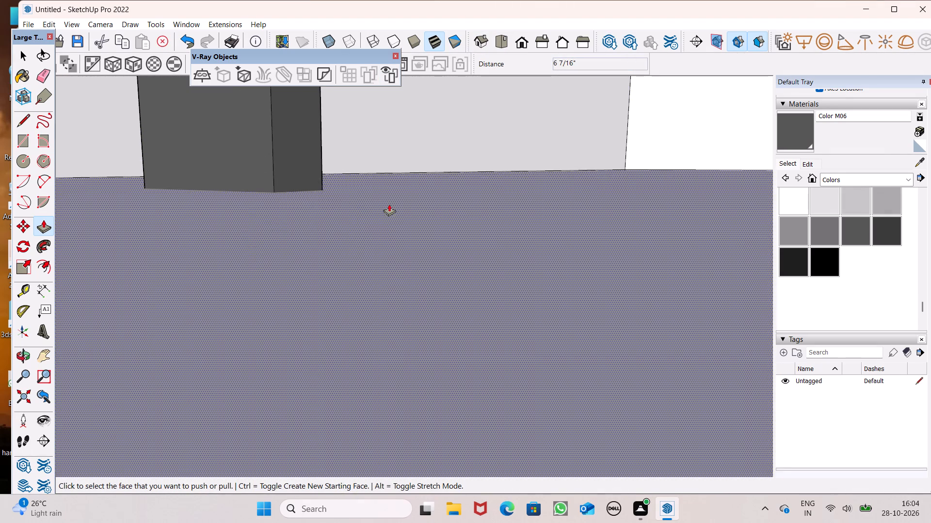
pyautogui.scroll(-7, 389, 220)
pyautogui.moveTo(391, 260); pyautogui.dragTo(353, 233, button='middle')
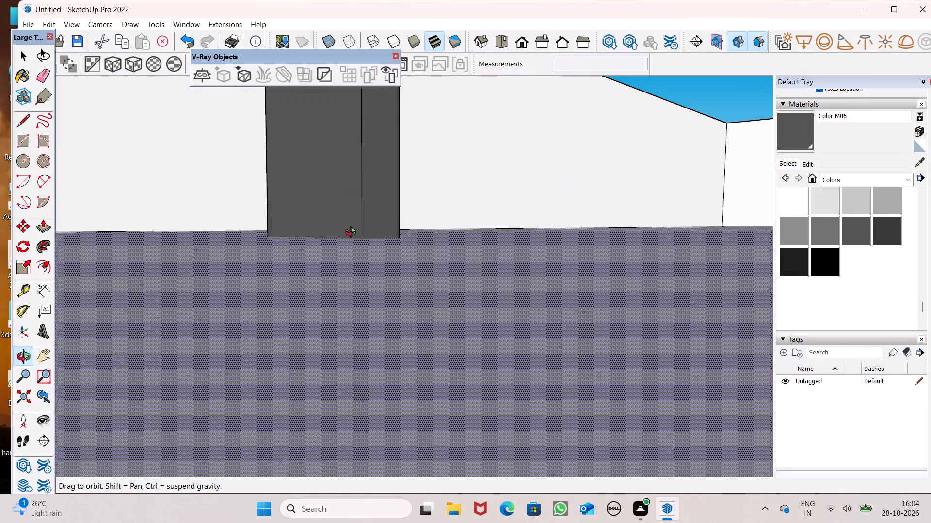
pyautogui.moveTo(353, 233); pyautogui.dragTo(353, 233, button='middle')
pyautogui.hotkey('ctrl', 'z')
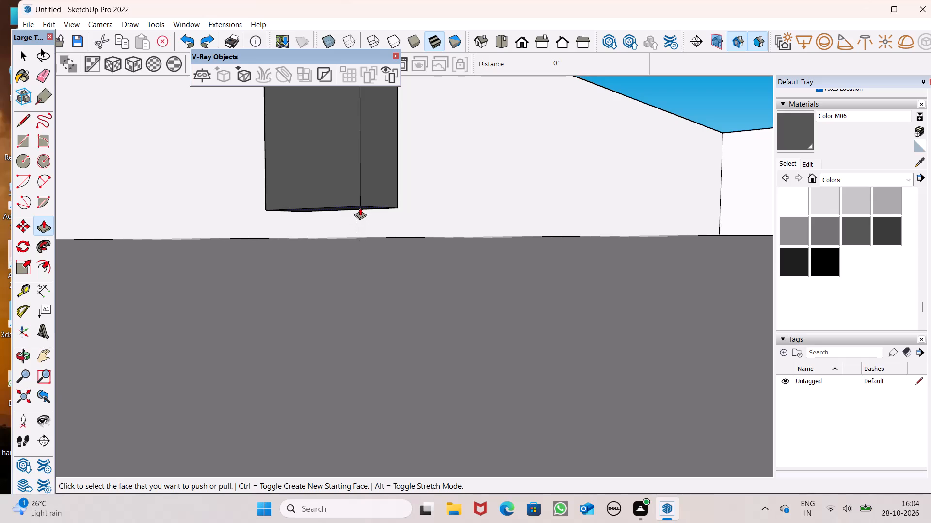
# Pull the grey post's bottom face down about 2 9/16" toward the terrace floor.
pyautogui.moveTo(360, 208); pyautogui.dragTo(357, 239)
pyautogui.scroll(-4, 374, 248)
pyautogui.moveTo(387, 299); pyautogui.dragTo(389, 250, button='middle')
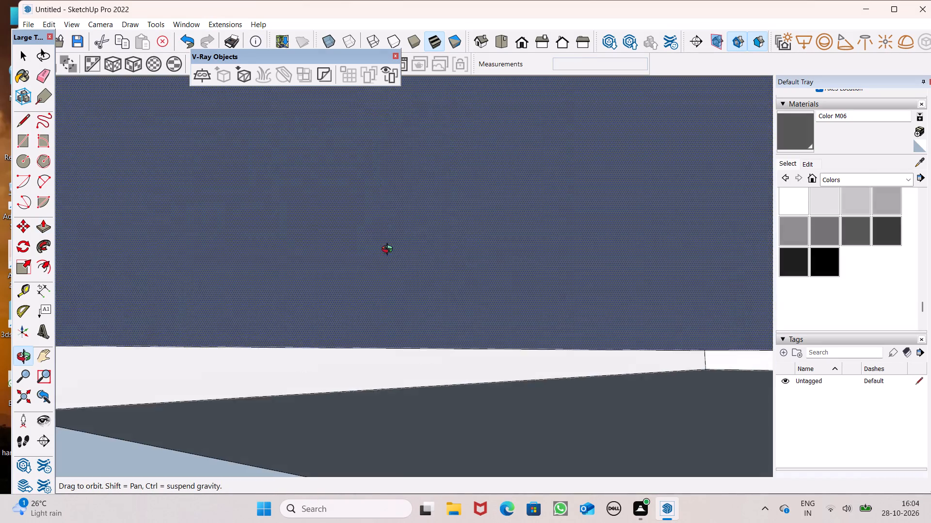
pyautogui.moveTo(389, 250); pyautogui.dragTo(368, 351, button='middle')
pyautogui.scroll(-1, 367, 354)
pyautogui.scroll(-8, 397, 309)
pyautogui.scroll(-7, 402, 266)
pyautogui.scroll(-5, 380, 328)
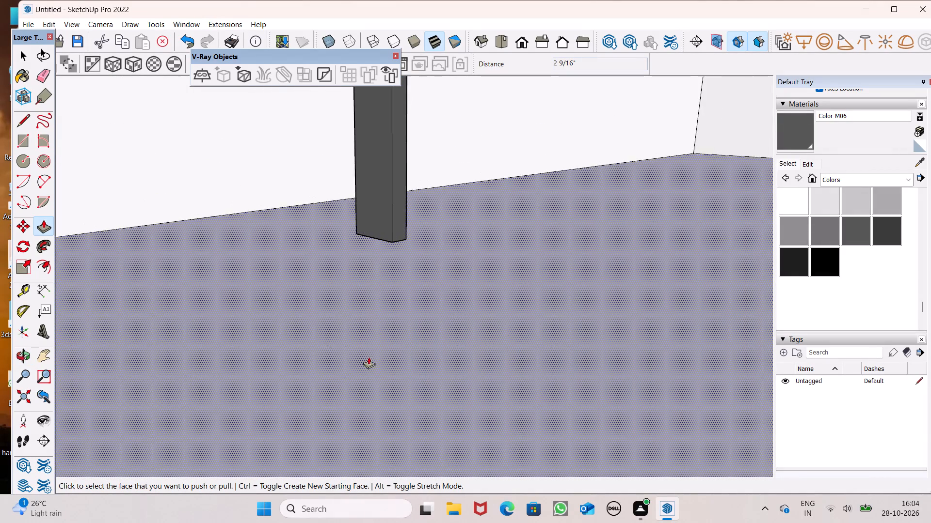
pyautogui.scroll(-18, 369, 357)
pyautogui.scroll(-15, 365, 225)
pyautogui.moveTo(362, 218); pyautogui.dragTo(512, 205, button='middle')
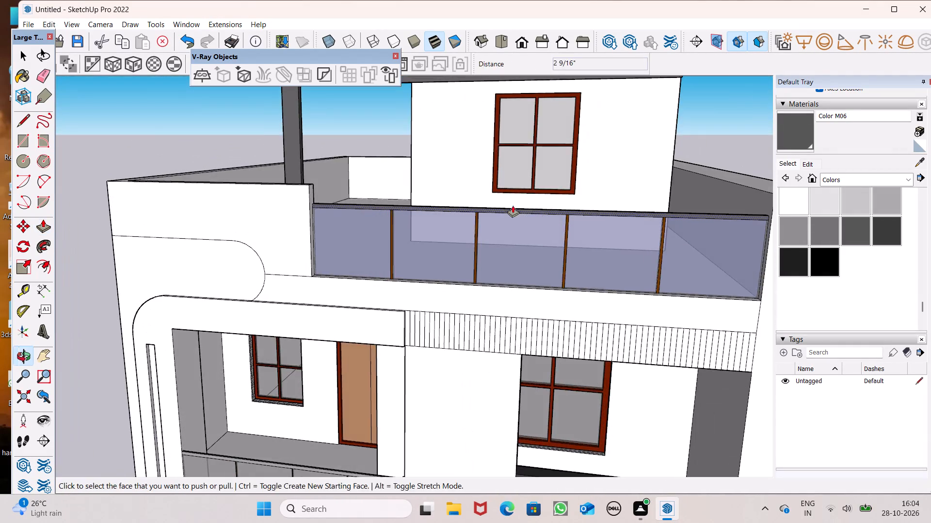
pyautogui.press('space')
# Examine the rooftop room's grey band and post frame from above, the side and the front.
pyautogui.scroll(-10, 447, 190)
pyautogui.moveTo(445, 247); pyautogui.dragTo(663, 320, button='middle')
pyautogui.scroll(1, 514, 188)
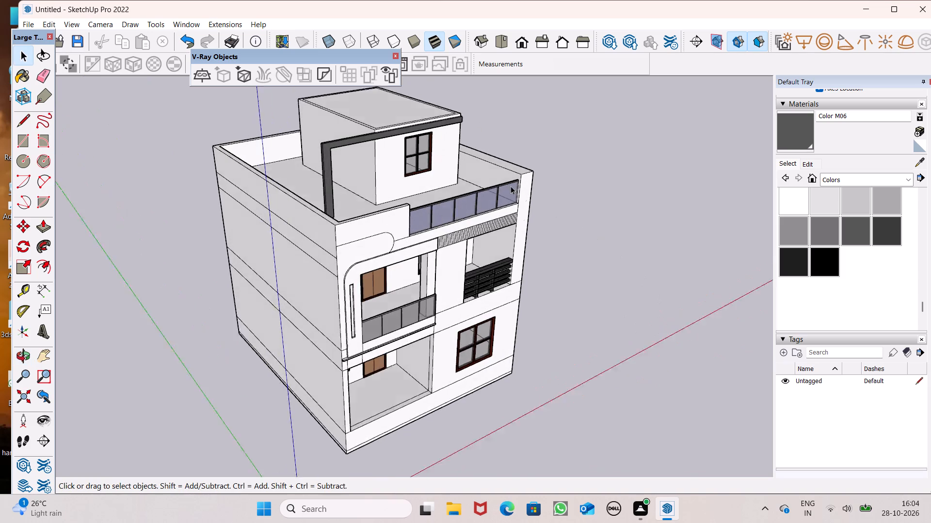
pyautogui.scroll(6, 511, 186)
pyautogui.scroll(-4, 314, 219)
pyautogui.scroll(7, 246, 105)
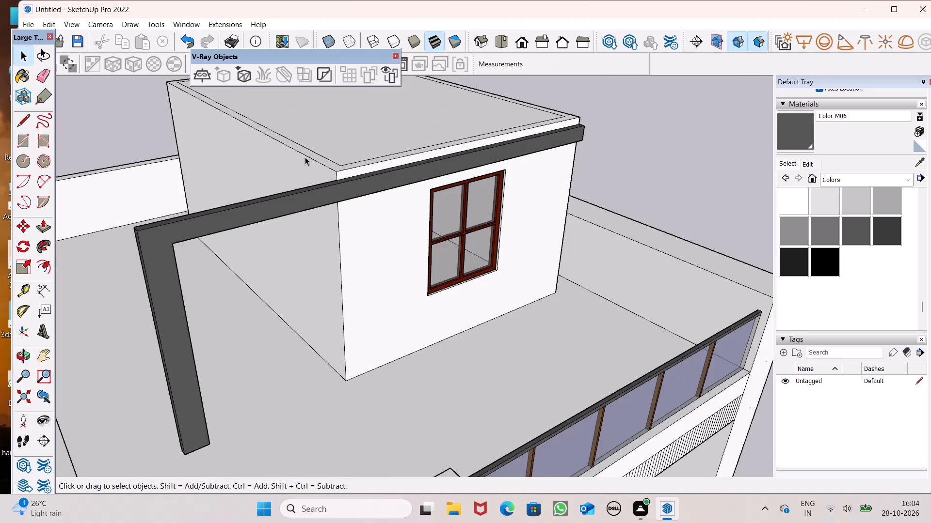
pyautogui.moveTo(305, 157); pyautogui.dragTo(228, 247, button='middle')
pyautogui.scroll(1, 228, 247)
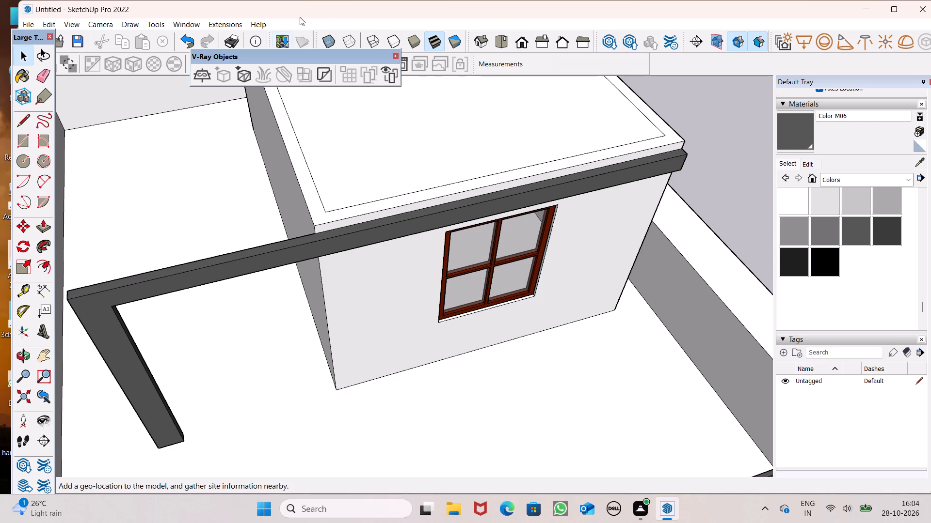
pyautogui.scroll(-5, 344, 157)
pyautogui.moveTo(358, 192); pyautogui.dragTo(392, 184, button='middle')
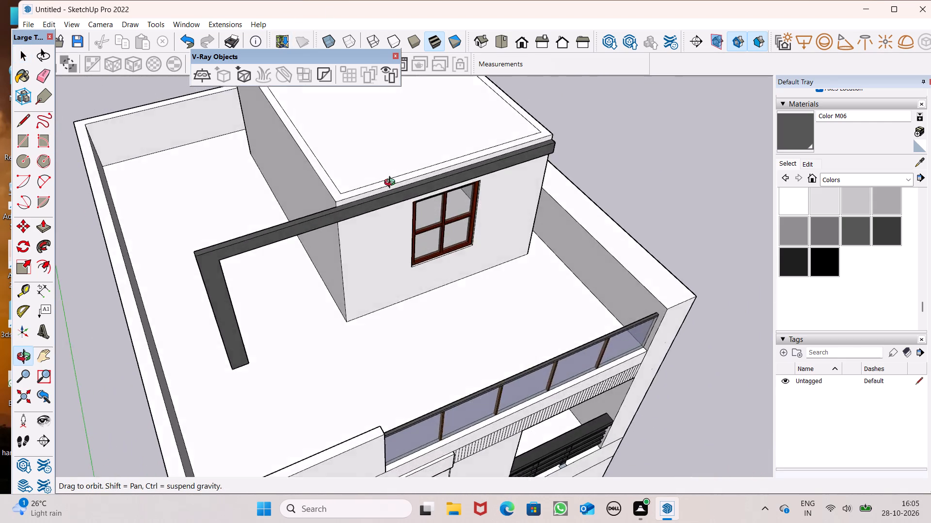
pyautogui.moveTo(392, 184); pyautogui.dragTo(290, 133, button='middle')
pyautogui.scroll(1, 290, 132)
pyautogui.scroll(-4, 297, 85)
pyautogui.moveTo(364, 141); pyautogui.dragTo(304, 130, button='middle')
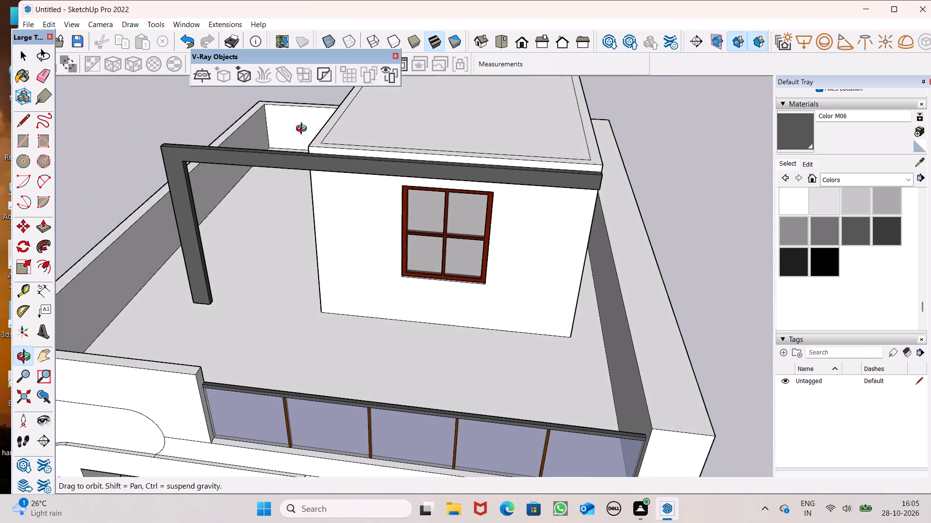
pyautogui.moveTo(304, 130); pyautogui.dragTo(343, 68, button='middle')
pyautogui.scroll(-5, 341, 76)
pyautogui.scroll(-5, 308, 152)
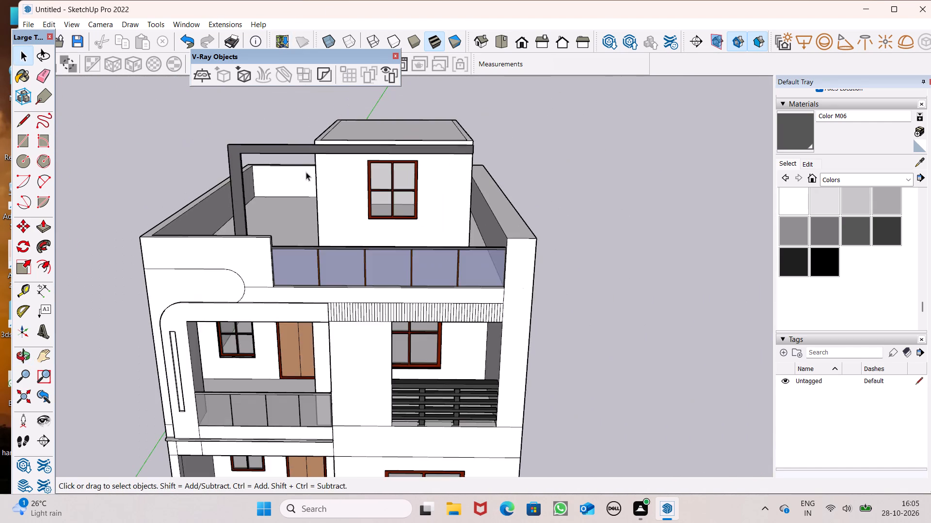
# Examine the whole house facade, and the ground-floor porch and first-floor balcony edge up close.
pyautogui.scroll(-4, 331, 207)
pyautogui.moveTo(317, 309); pyautogui.dragTo(325, 239, button='middle')
pyautogui.scroll(-3, 327, 201)
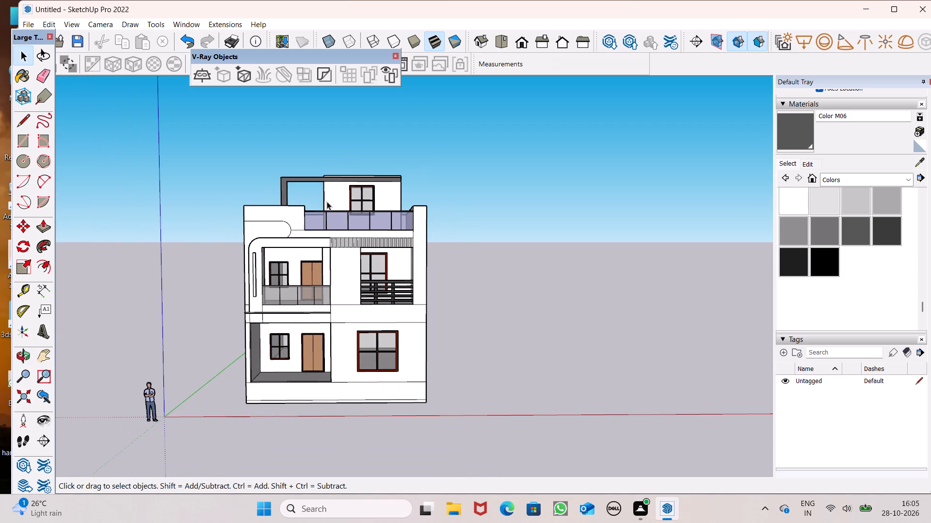
pyautogui.scroll(-3, 327, 192)
pyautogui.moveTo(326, 231); pyautogui.dragTo(305, 332, button='middle')
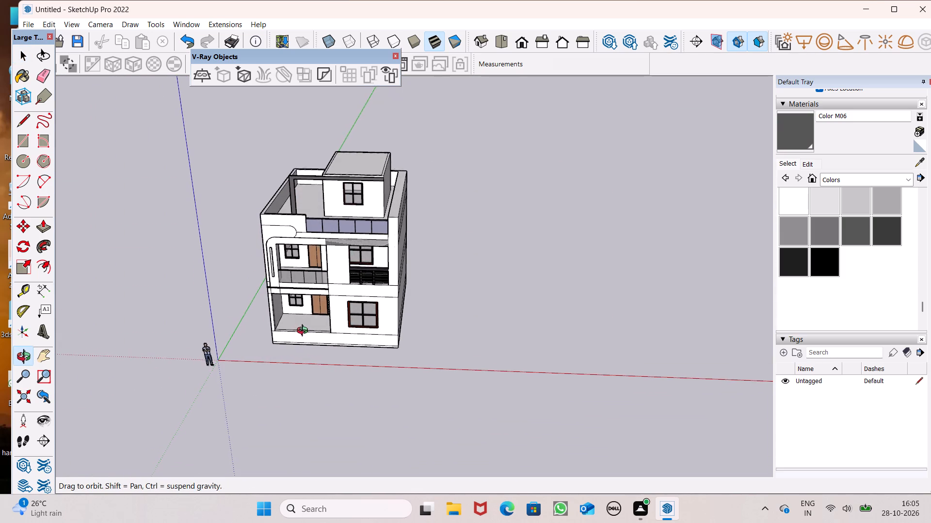
pyautogui.moveTo(305, 332); pyautogui.dragTo(313, 323, button='middle')
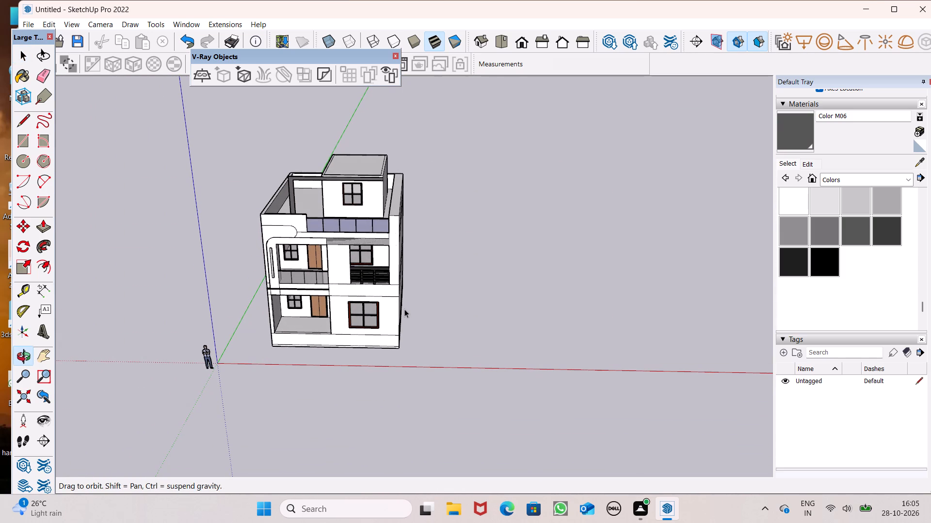
pyautogui.scroll(7, 273, 342)
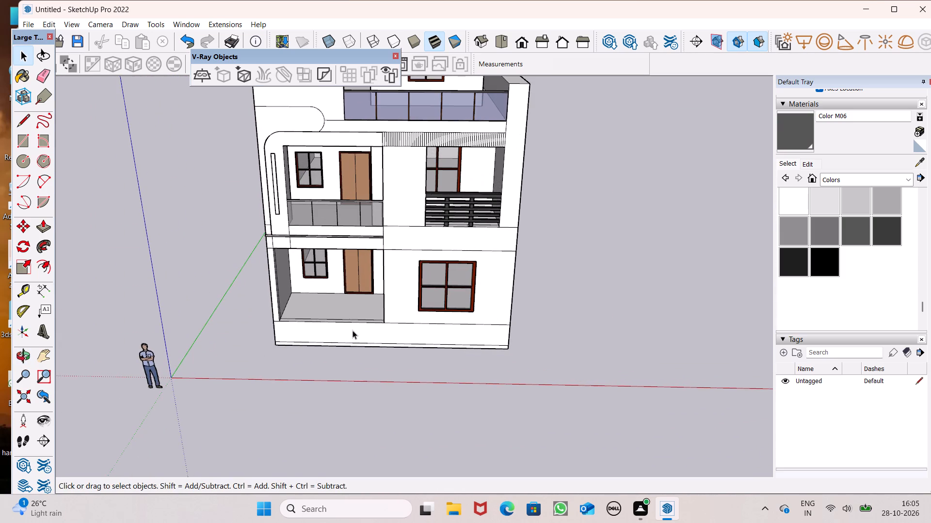
pyautogui.moveTo(368, 324); pyautogui.dragTo(375, 308, button='middle')
pyautogui.scroll(2, 371, 323)
pyautogui.moveTo(377, 307); pyautogui.dragTo(363, 234, button='middle')
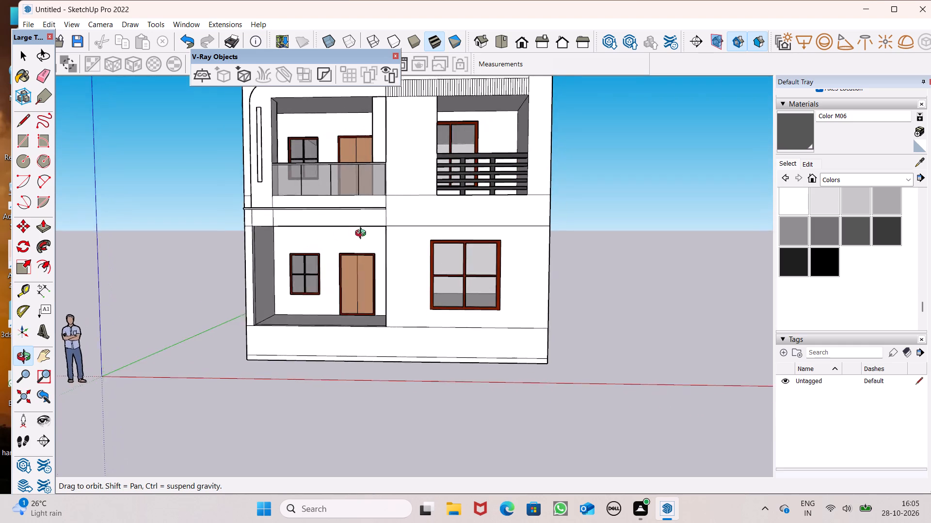
pyautogui.scroll(1, 369, 234)
pyautogui.moveTo(363, 234); pyautogui.dragTo(425, 236, button='middle')
pyautogui.scroll(4, 277, 199)
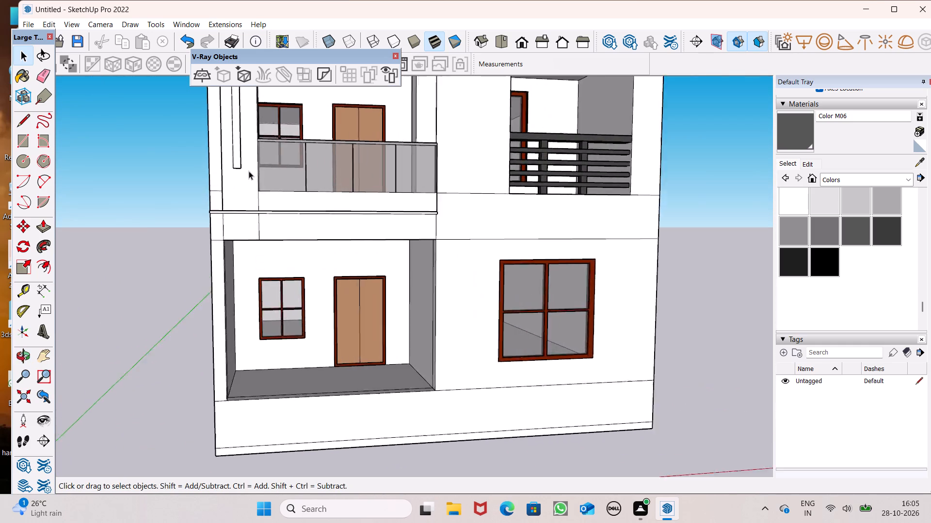
pyautogui.scroll(4, 249, 171)
pyautogui.moveTo(242, 219); pyautogui.dragTo(185, 265, button='middle')
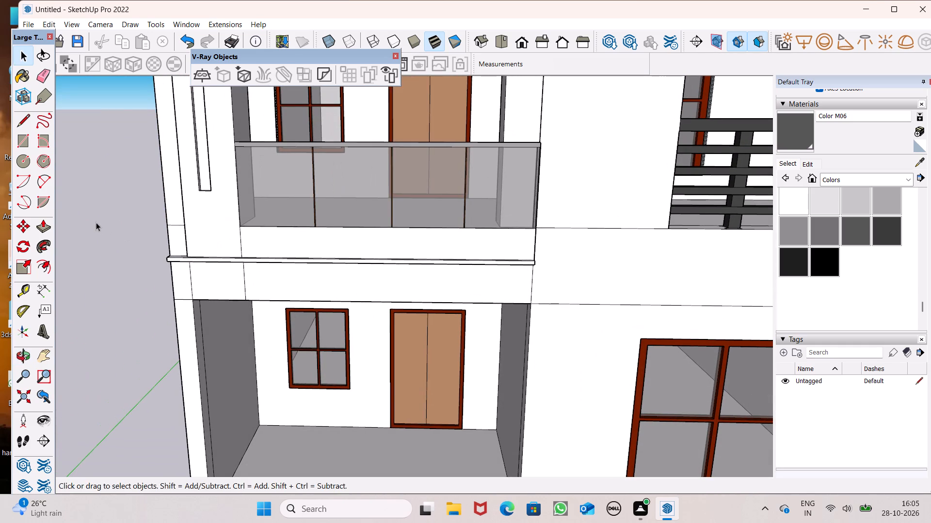
# Erase the two leftover vertical edges on the wall band between the balcony ledge and the ground-floor porch.
pyautogui.click(42, 72)
pyautogui.moveTo(244, 287); pyautogui.dragTo(246, 277)
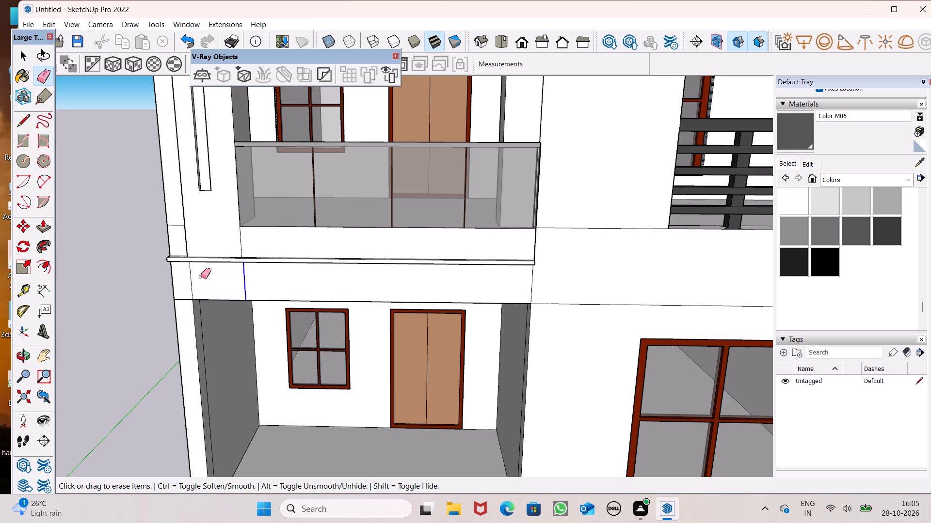
pyautogui.scroll(2, 197, 287)
pyautogui.moveTo(189, 287); pyautogui.dragTo(196, 284)
pyautogui.scroll(-2, 198, 265)
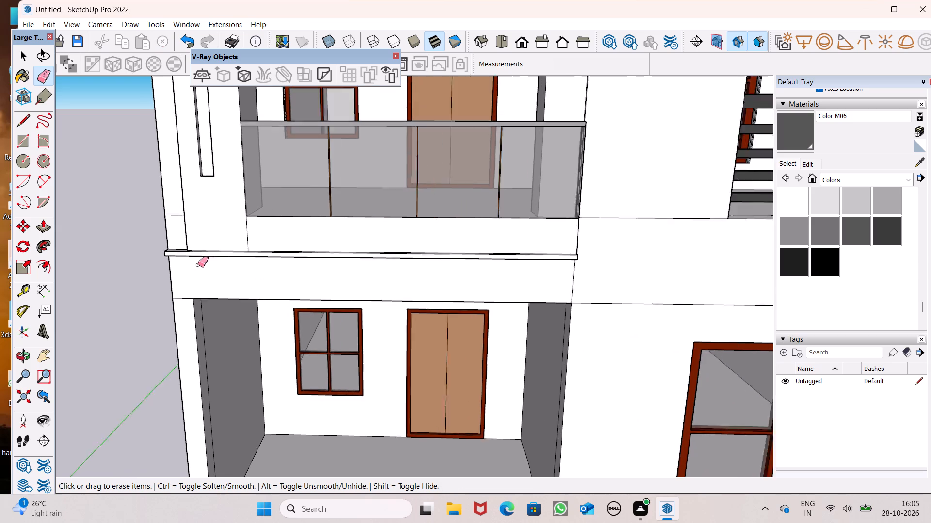
# Examine the balcony ledge and the whole front facade from above, the front and the side.
pyautogui.scroll(-3, 198, 265)
pyautogui.moveTo(174, 268); pyautogui.dragTo(324, 353, button='middle')
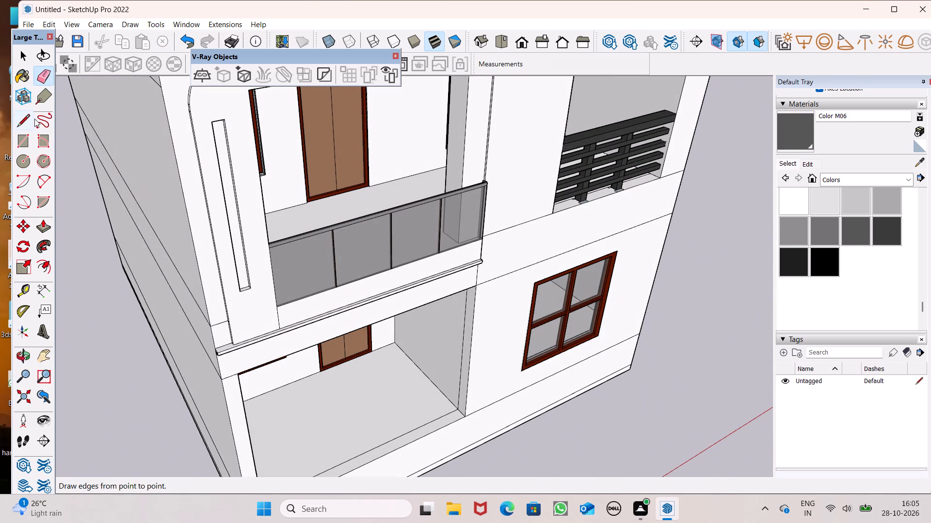
pyautogui.scroll(-1, 30, 172)
pyautogui.scroll(-6, 219, 347)
pyautogui.scroll(3, 238, 355)
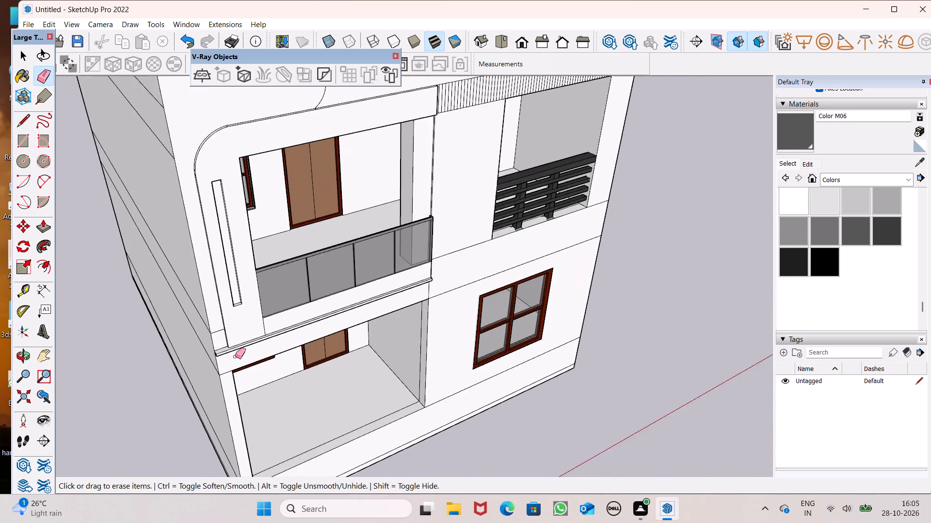
pyautogui.scroll(6, 235, 356)
pyautogui.scroll(-6, 275, 295)
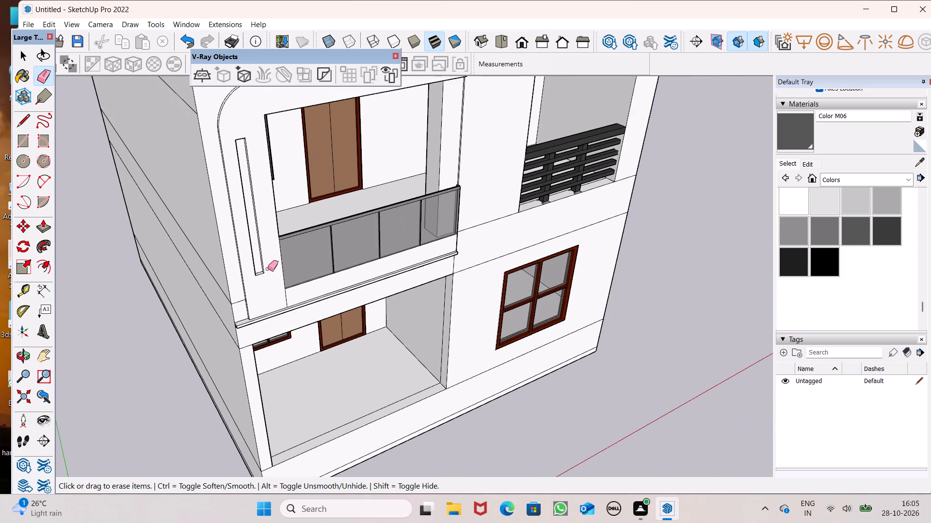
pyautogui.scroll(-5, 268, 273)
pyautogui.moveTo(331, 314); pyautogui.dragTo(221, 284, button='middle')
pyautogui.scroll(1, 221, 284)
pyautogui.scroll(-4, 221, 277)
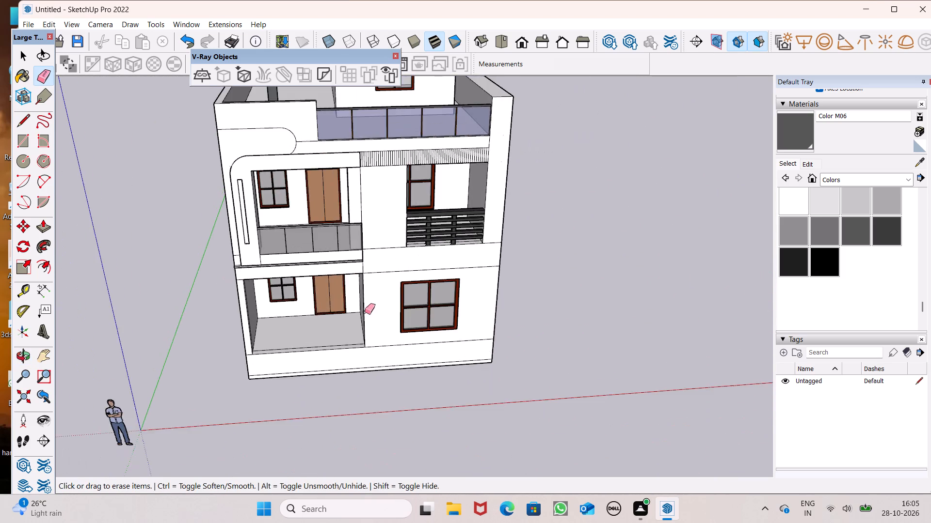
pyautogui.moveTo(365, 312); pyautogui.dragTo(309, 271, button='middle')
pyautogui.scroll(1, 309, 271)
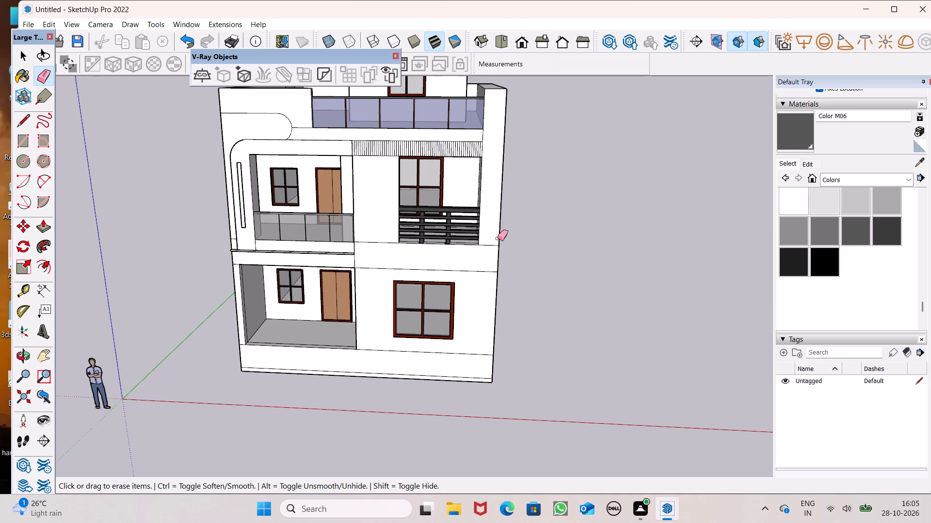
pyautogui.scroll(3, 497, 238)
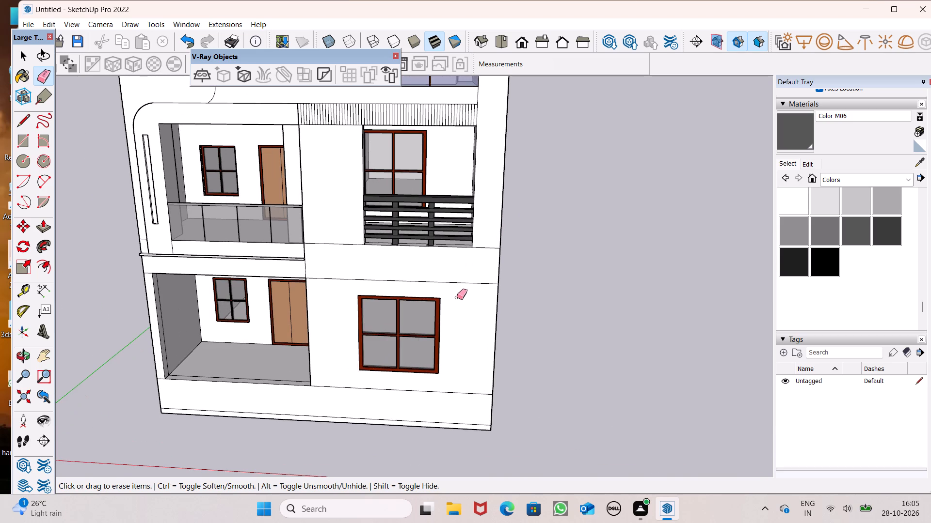
pyautogui.scroll(-2, 457, 297)
pyautogui.moveTo(456, 298); pyautogui.dragTo(409, 327, button='middle')
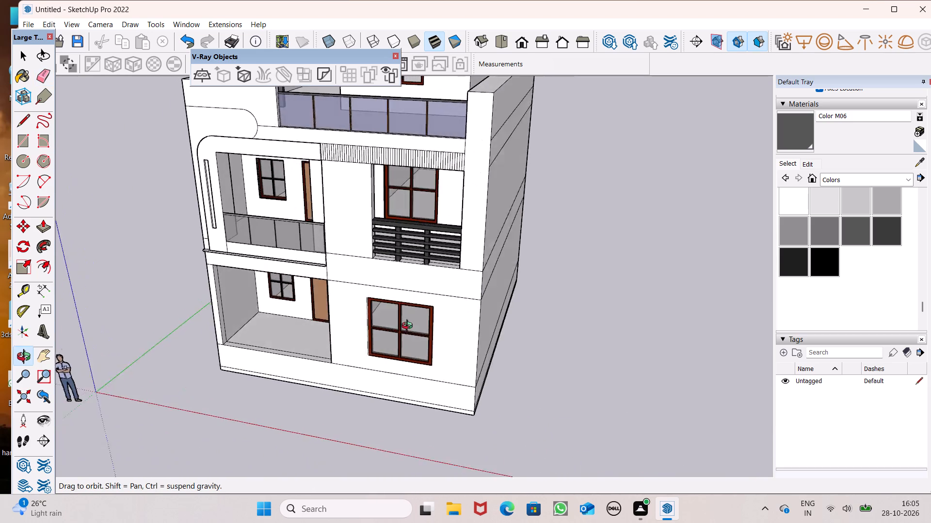
pyautogui.moveTo(409, 327); pyautogui.dragTo(470, 301, button='middle')
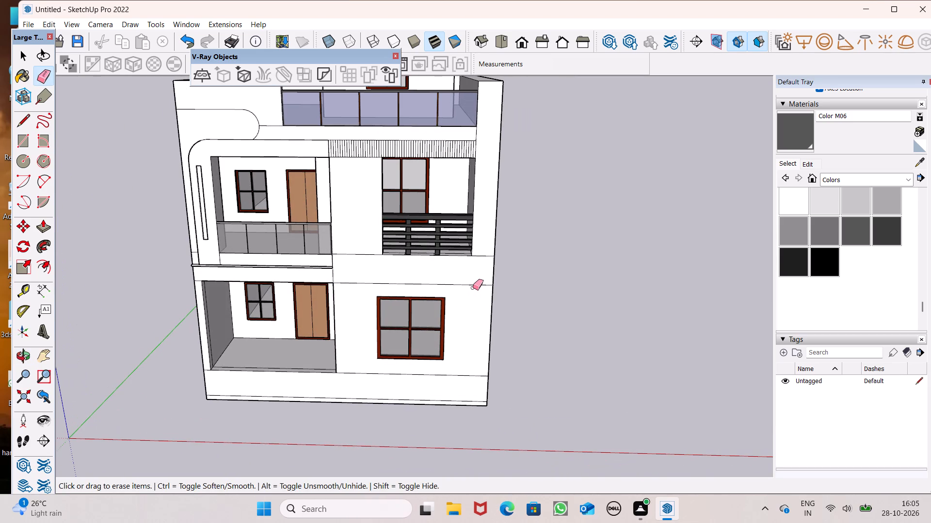
# Erase the short horizontal edge crossing the corner pillar beside the base of the slatted railing.
pyautogui.scroll(1, 480, 272)
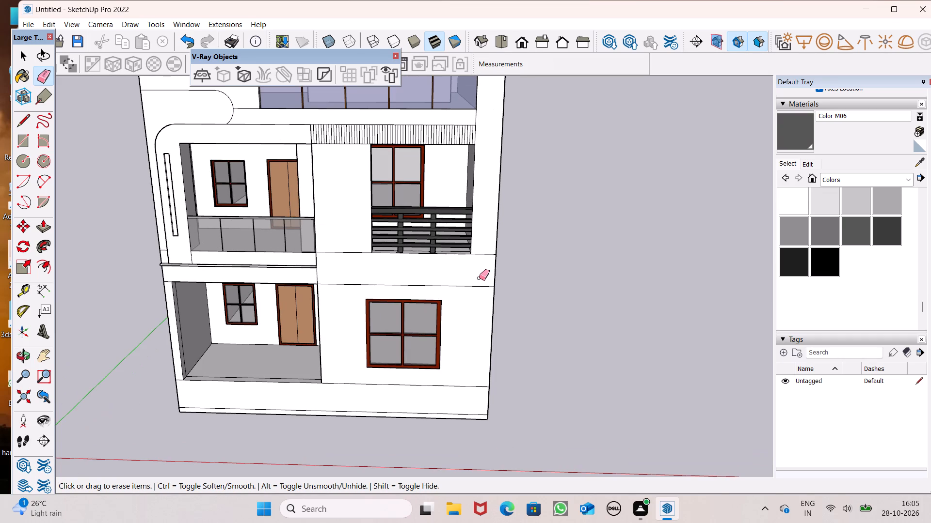
pyautogui.scroll(6, 479, 278)
pyautogui.moveTo(497, 228); pyautogui.dragTo(495, 232)
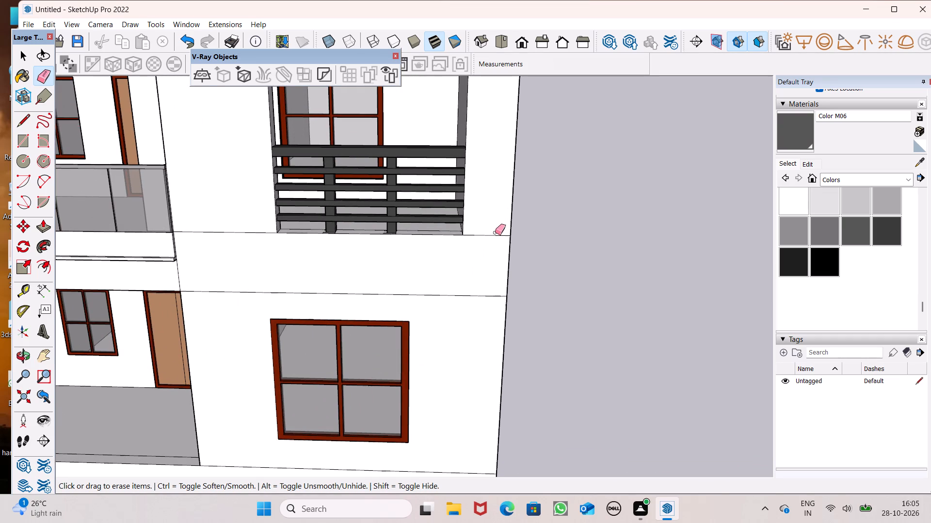
pyautogui.moveTo(495, 232); pyautogui.dragTo(492, 237)
# Draw a vertical line from the slatted railing opening's bottom corner at the pillar down to the floor line below.
pyautogui.click(21, 130)
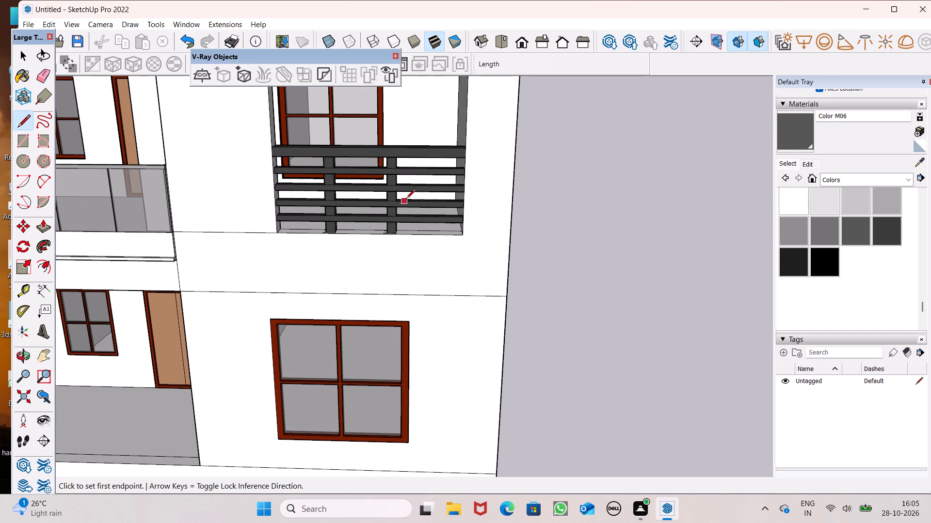
pyautogui.scroll(4, 471, 250)
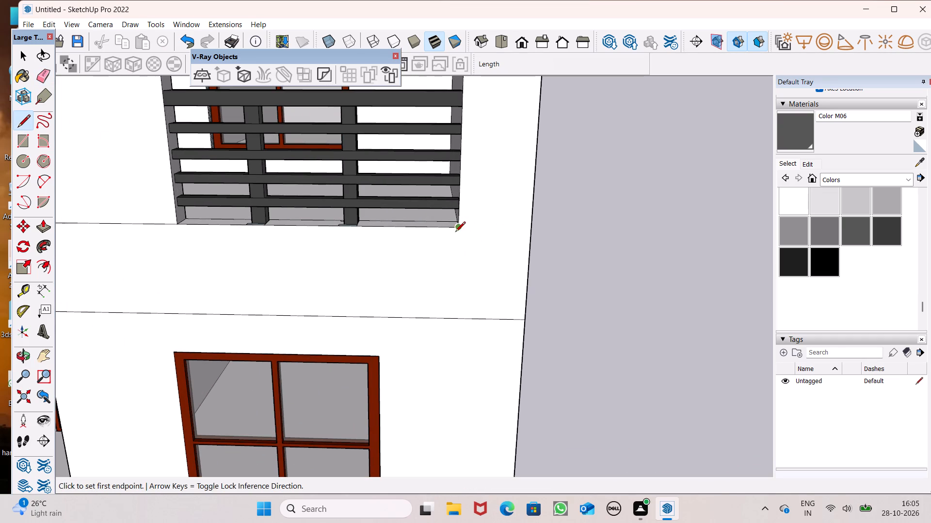
pyautogui.click(455, 231)
pyautogui.click(451, 322)
# Draw a vertical line down the corner pillar's front face from its top edge to the floor line above the ground-floor window.
pyautogui.scroll(-5, 456, 278)
pyautogui.scroll(-8, 553, 218)
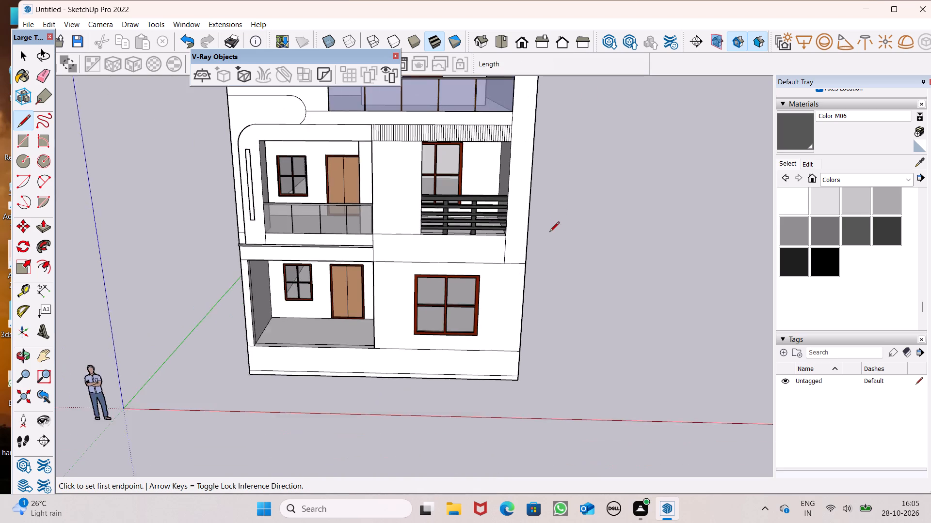
pyautogui.scroll(12, 536, 99)
pyautogui.scroll(-3, 501, 123)
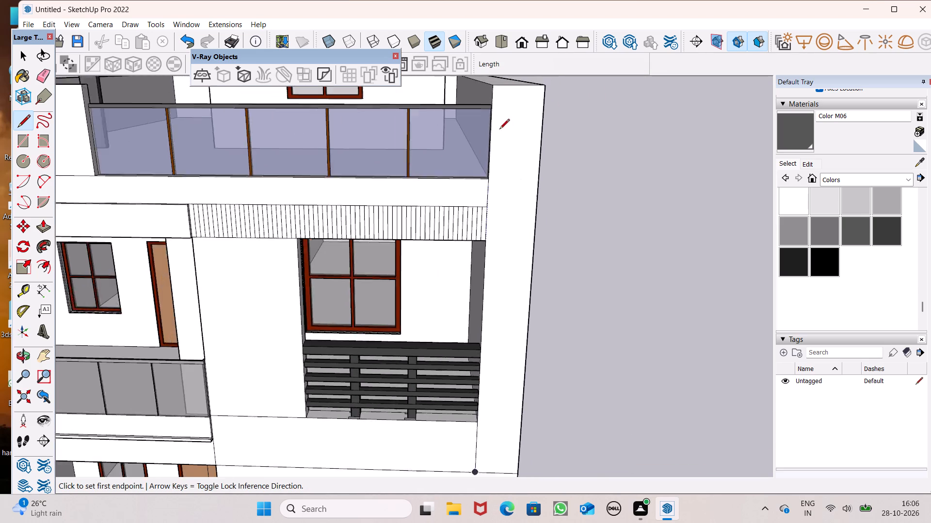
pyautogui.scroll(-2, 499, 130)
pyautogui.scroll(4, 516, 90)
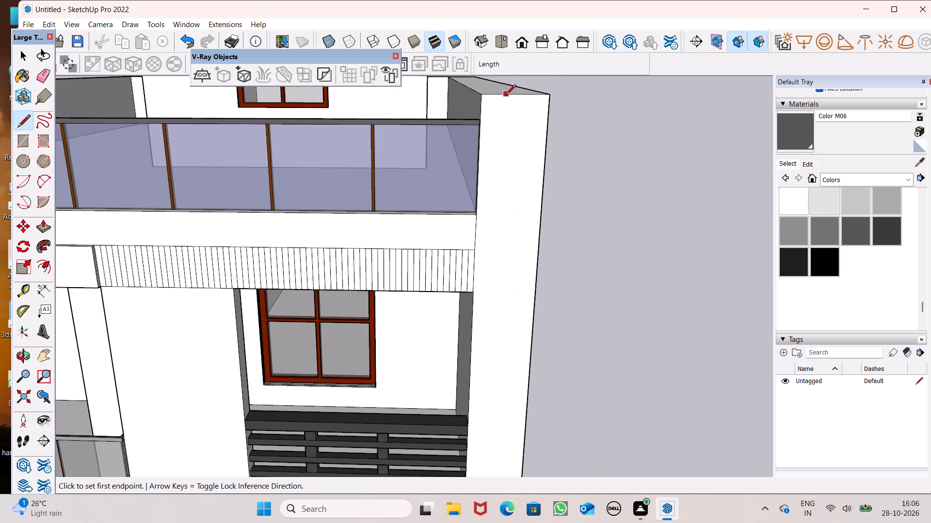
pyautogui.click(505, 95)
pyautogui.scroll(-6, 504, 128)
pyautogui.scroll(-3, 507, 173)
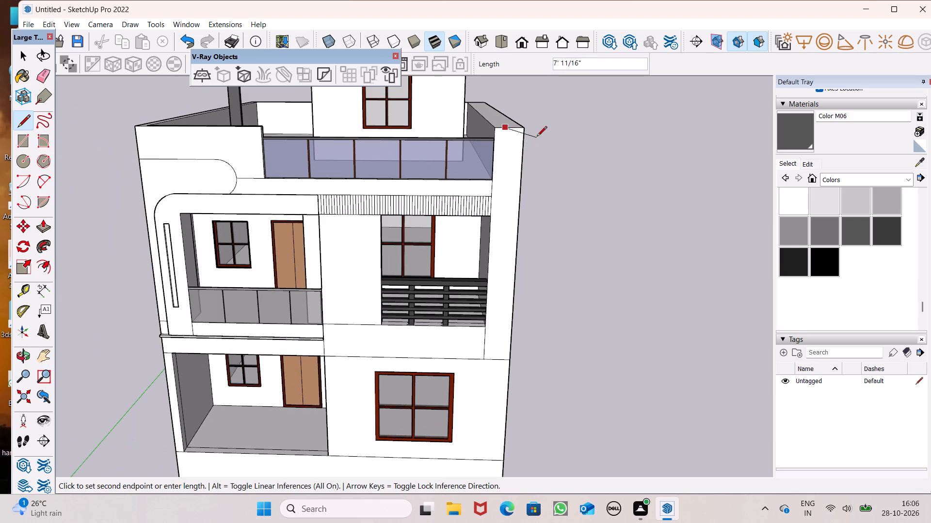
pyautogui.scroll(4, 490, 330)
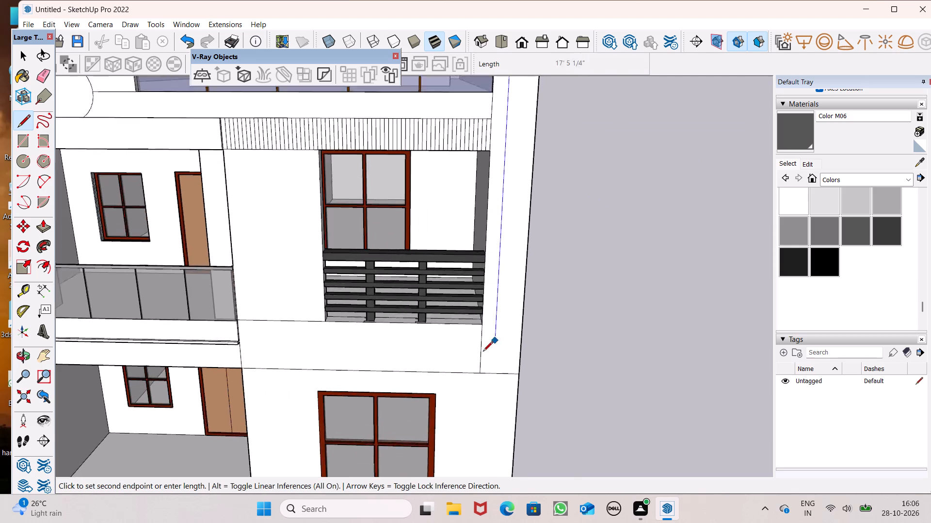
pyautogui.scroll(2, 483, 352)
pyautogui.click(493, 374)
pyautogui.scroll(-6, 475, 392)
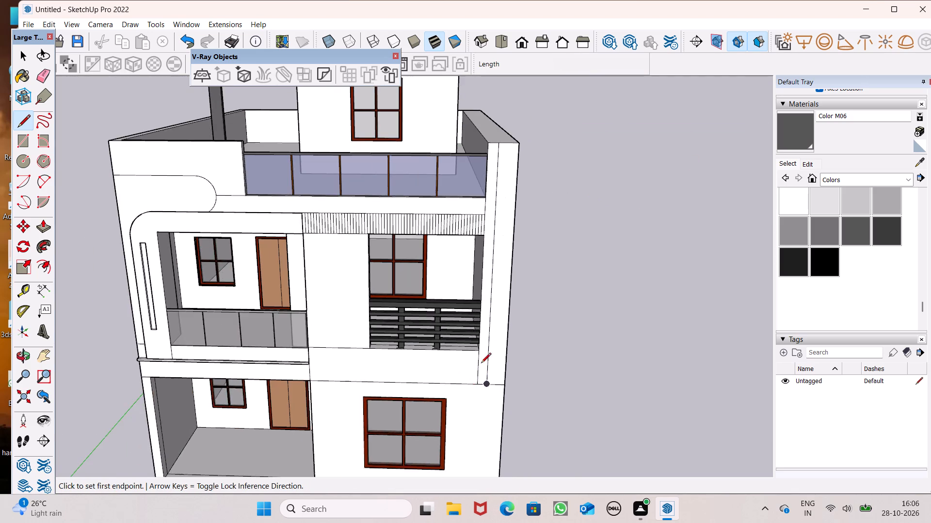
pyautogui.scroll(6, 526, 211)
pyautogui.scroll(-2, 479, 131)
pyautogui.scroll(-3, 437, 225)
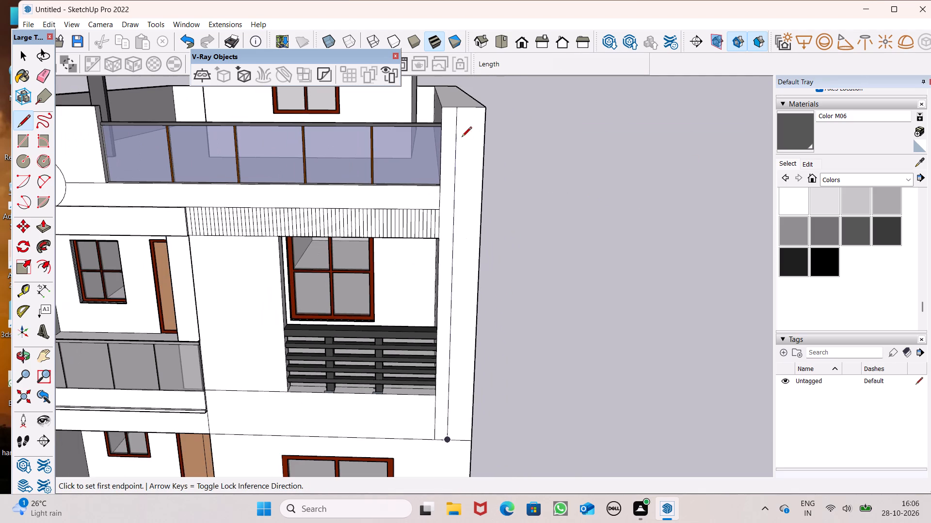
# Move the pillar's vertical line slightly toward the pillar's inner edge.
pyautogui.press('space')
pyautogui.scroll(1, 549, 132)
pyautogui.scroll(5, 485, 106)
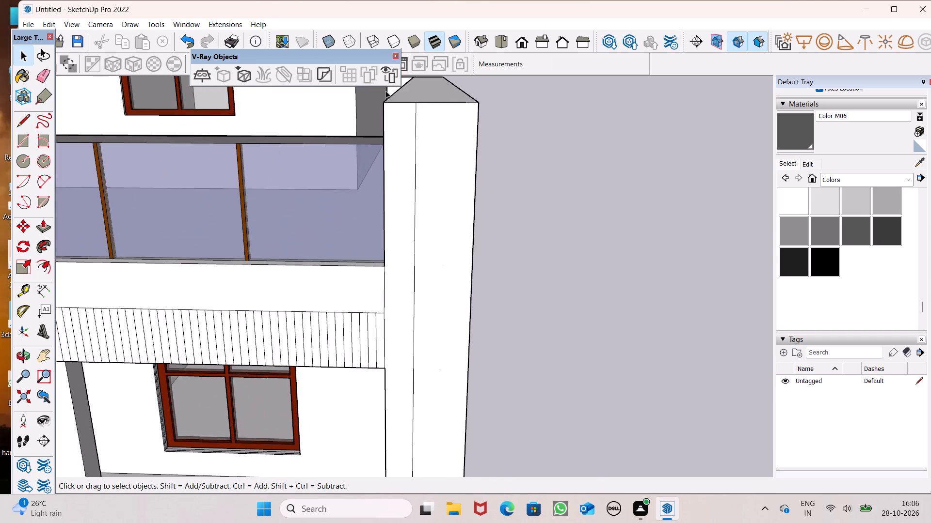
pyautogui.scroll(5, 398, 88)
pyautogui.scroll(-5, 433, 139)
pyautogui.scroll(-4, 485, 192)
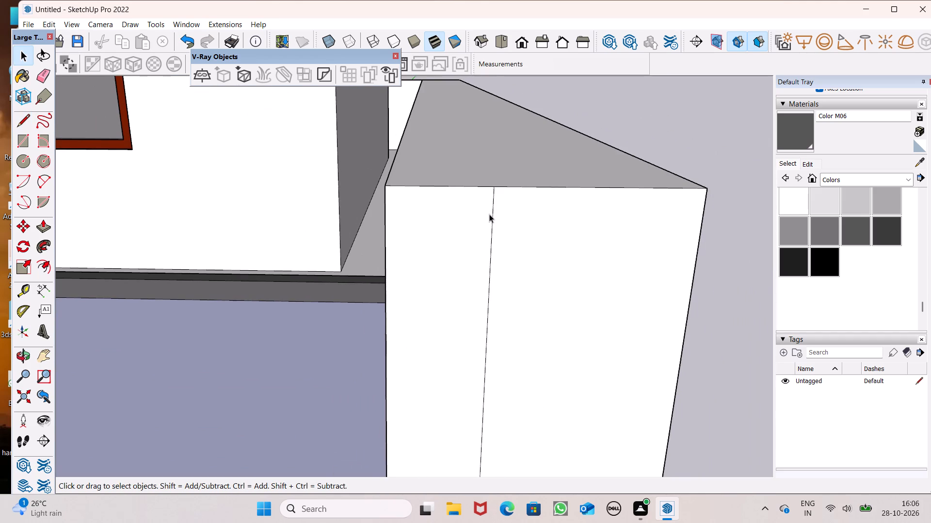
pyautogui.scroll(1, 486, 216)
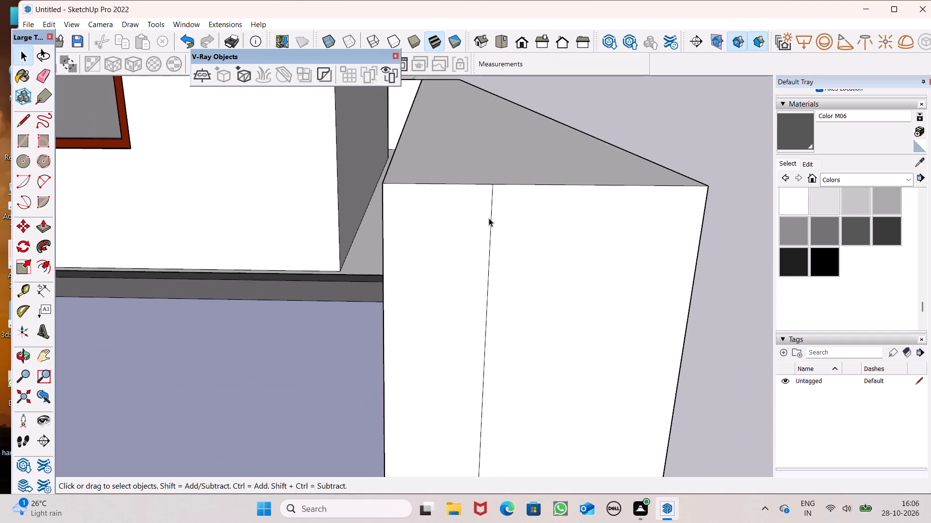
pyautogui.click(492, 215)
pyautogui.press('m')
pyautogui.press('Return')
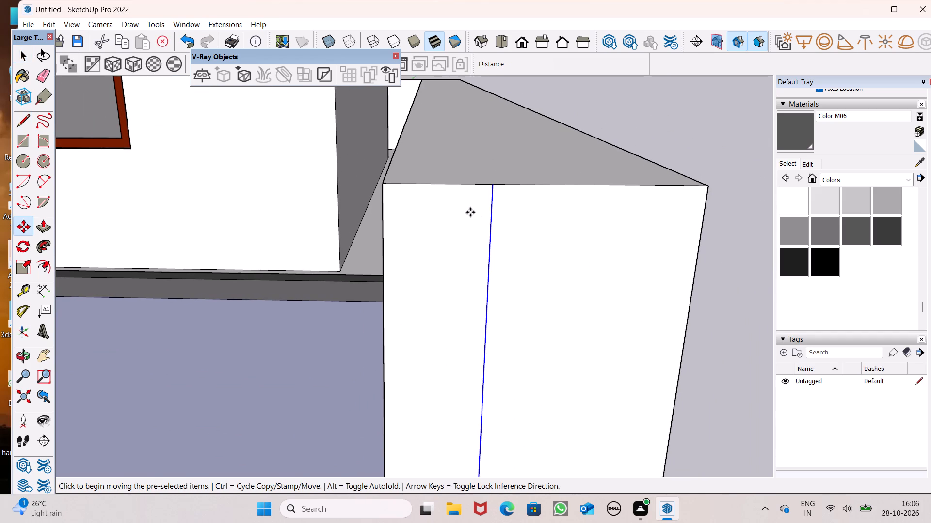
pyautogui.moveTo(492, 215); pyautogui.dragTo(476, 218)
pyautogui.moveTo(475, 218); pyautogui.dragTo(476, 218)
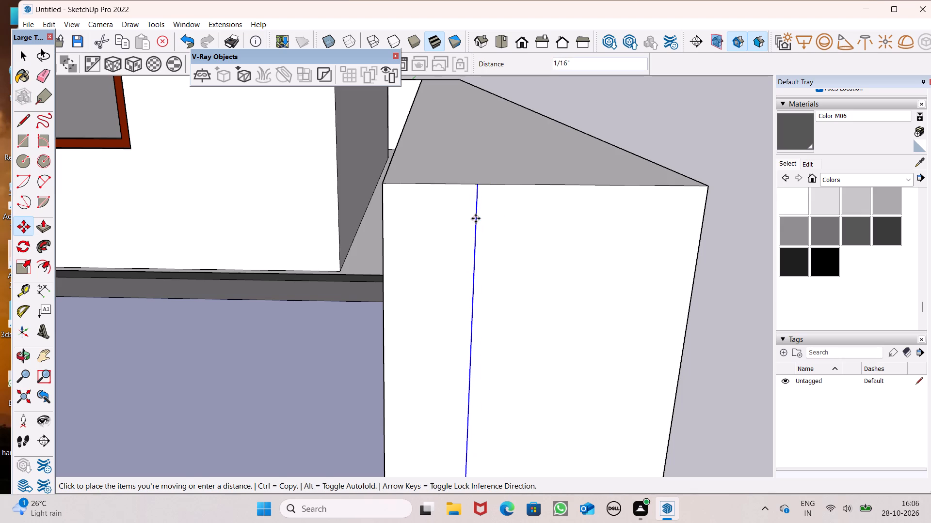
# Copy the vertical line about 9 5/8" toward the pillar's outer edge to outline a central strip.
pyautogui.moveTo(476, 218); pyautogui.dragTo(593, 218)
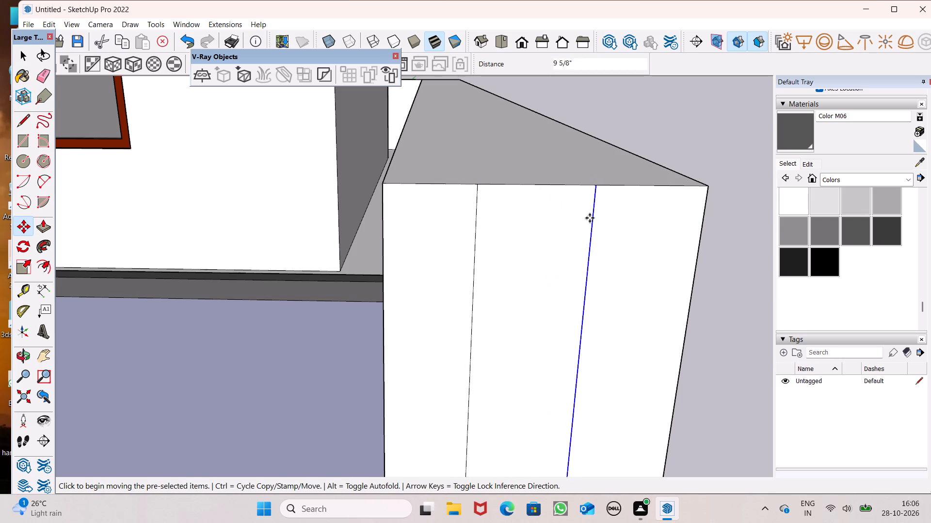
pyautogui.scroll(-6, 566, 194)
pyautogui.scroll(-7, 498, 179)
pyautogui.scroll(-1, 566, 204)
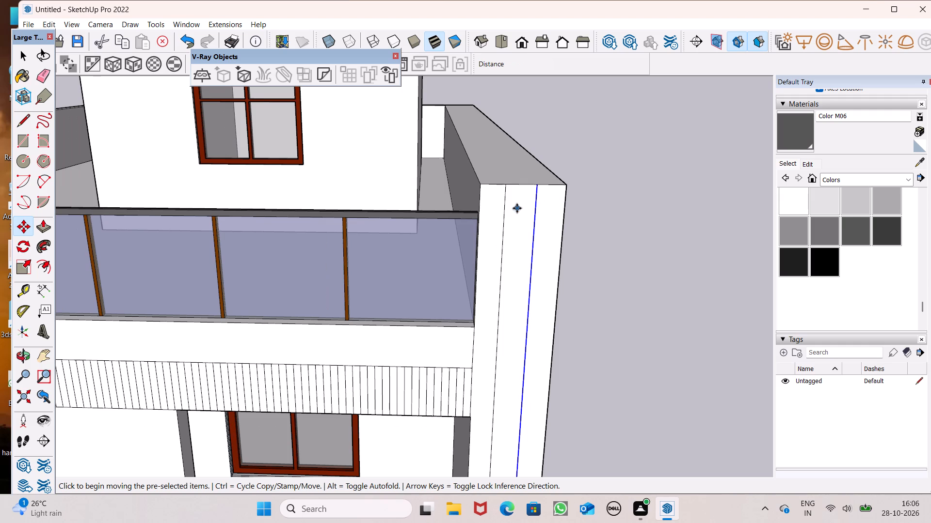
pyautogui.press('space')
pyautogui.click(603, 248)
# Paint the central strip on the corner pillar with the olive Color E07.
pyautogui.scroll(-6, 537, 182)
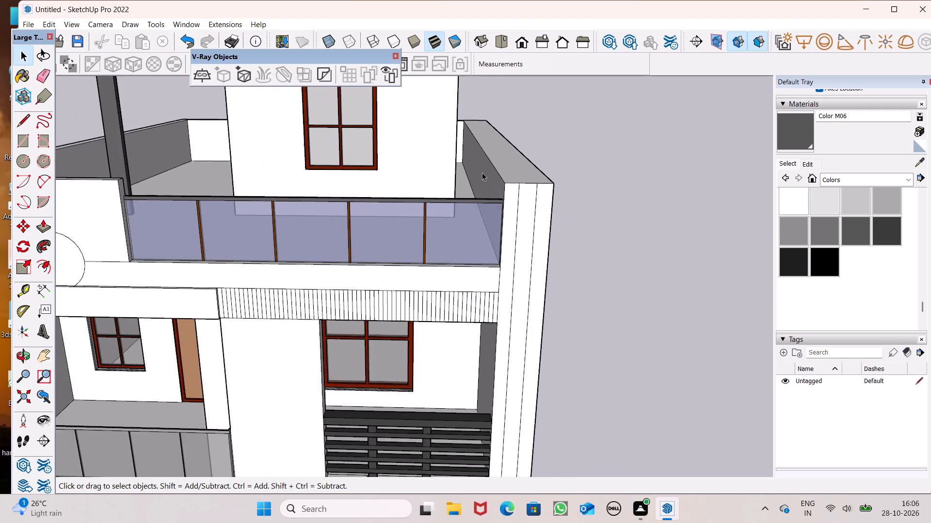
pyautogui.scroll(-8, 458, 168)
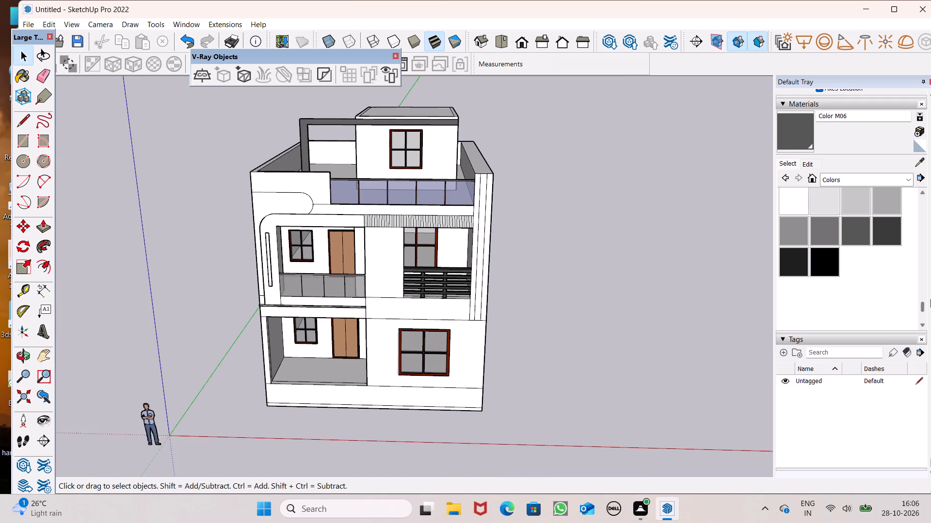
pyautogui.scroll(6, 877, 289)
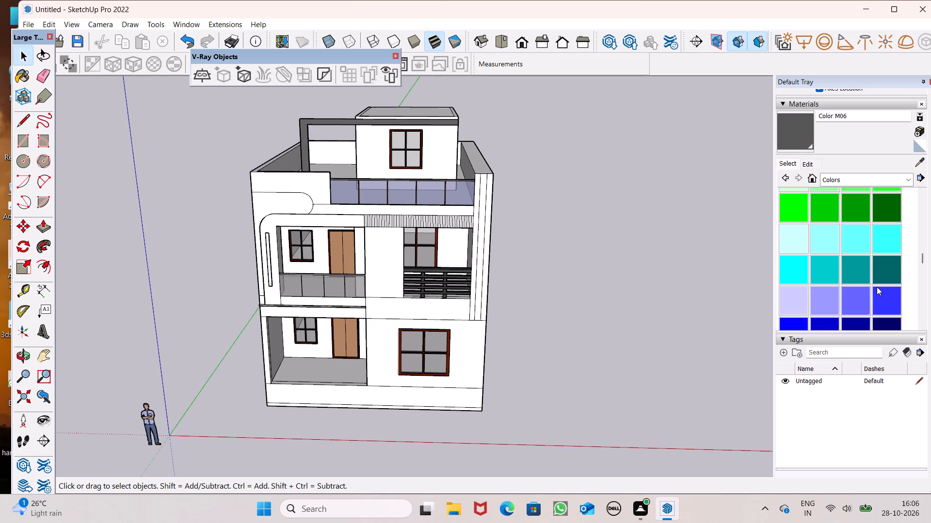
pyautogui.scroll(3, 877, 287)
pyautogui.click(855, 263)
pyautogui.scroll(2, 632, 255)
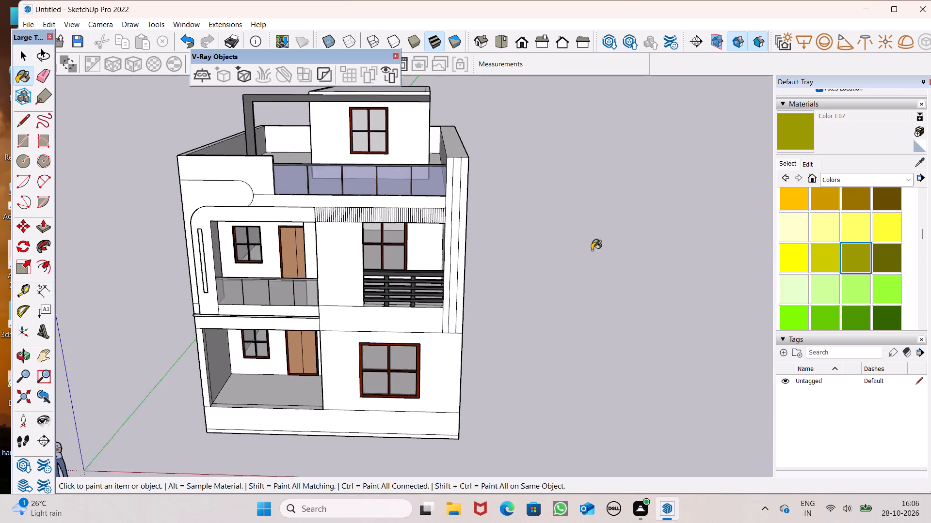
pyautogui.scroll(3, 592, 250)
pyautogui.scroll(3, 415, 208)
pyautogui.click(400, 199)
pyautogui.scroll(-2, 437, 231)
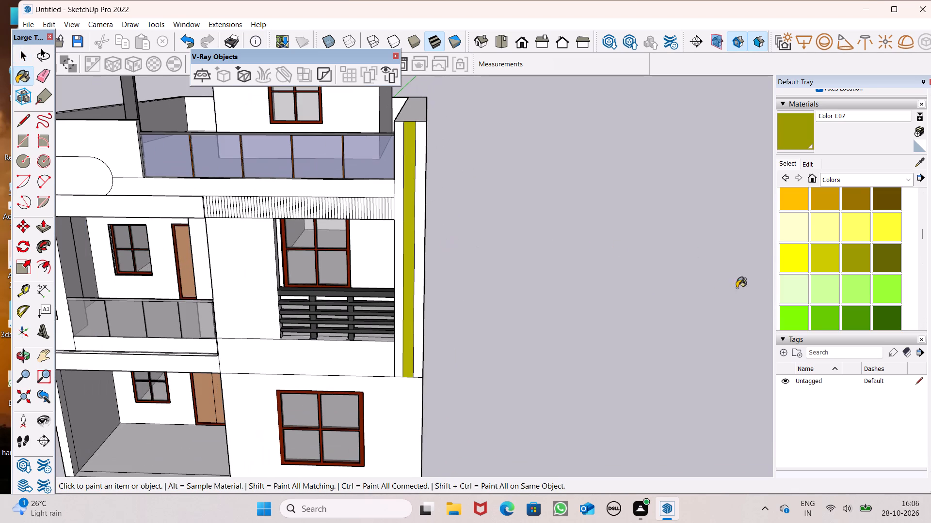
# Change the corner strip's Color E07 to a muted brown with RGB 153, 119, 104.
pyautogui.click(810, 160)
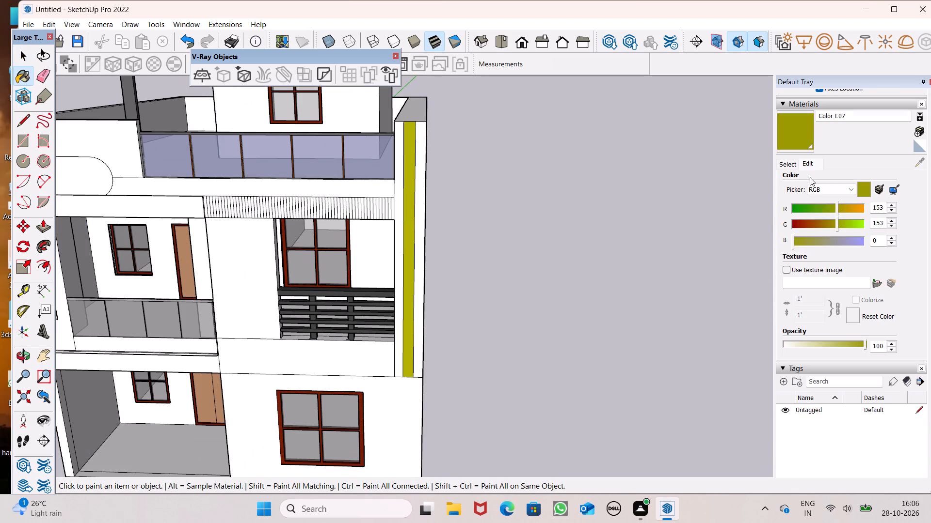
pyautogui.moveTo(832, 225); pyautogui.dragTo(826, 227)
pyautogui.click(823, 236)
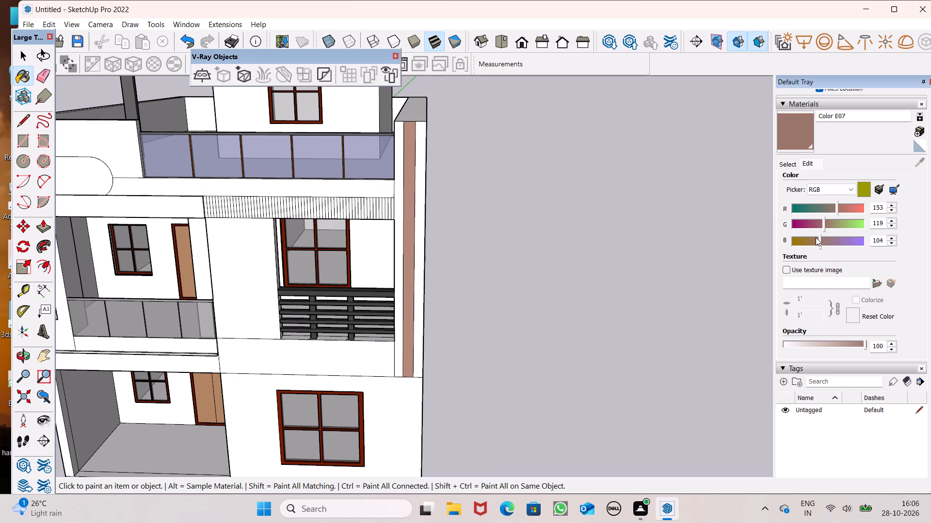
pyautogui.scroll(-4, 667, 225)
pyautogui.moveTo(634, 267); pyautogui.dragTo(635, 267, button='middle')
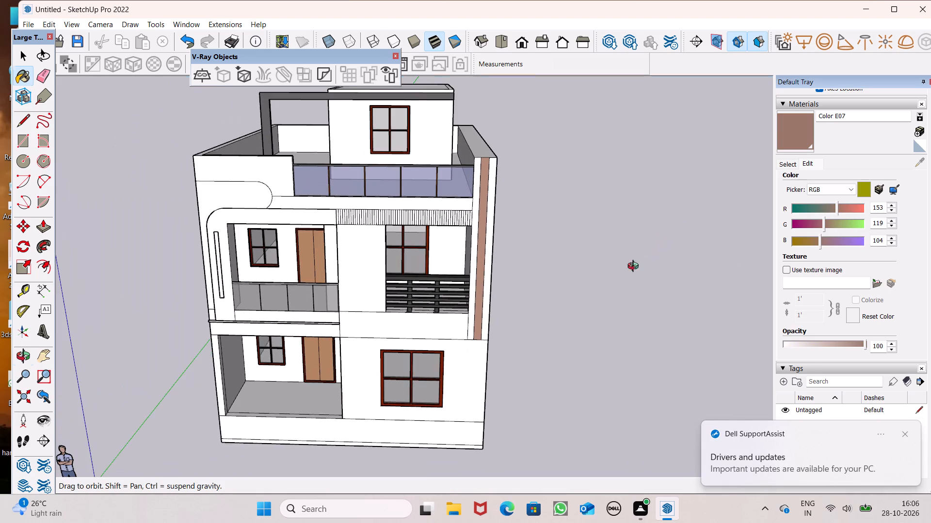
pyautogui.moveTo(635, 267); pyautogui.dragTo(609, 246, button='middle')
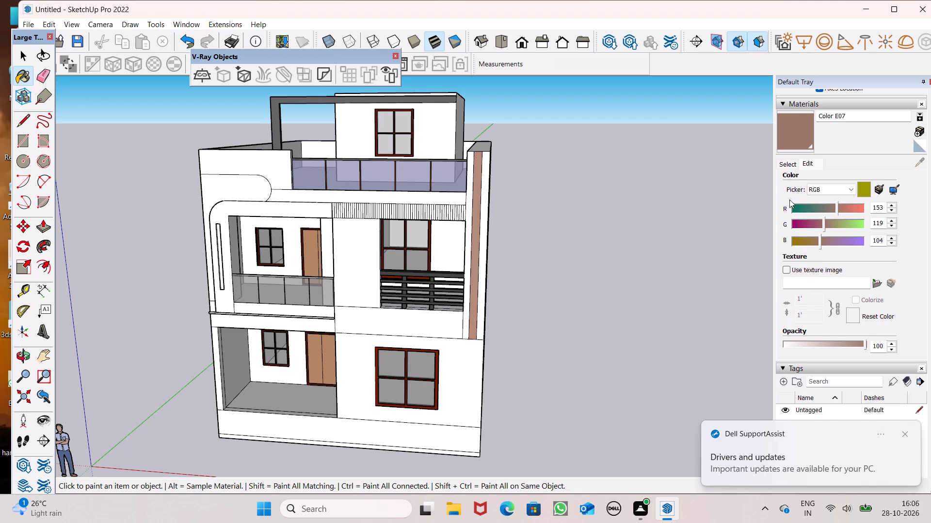
# Paint the corner pillar's central strip with the light grey Color M03 from the Colors collection.
pyautogui.click(781, 163)
pyautogui.scroll(-12, 827, 292)
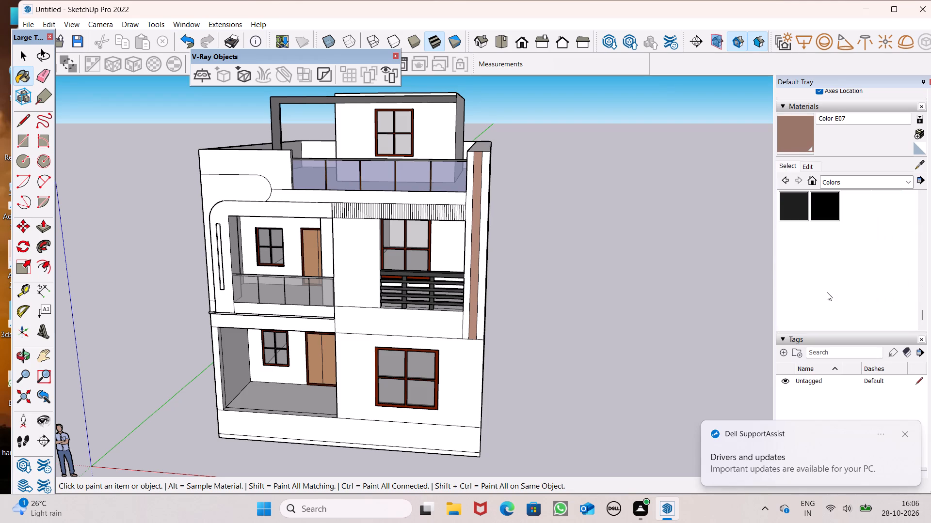
pyautogui.scroll(-3, 827, 292)
pyautogui.scroll(1, 850, 292)
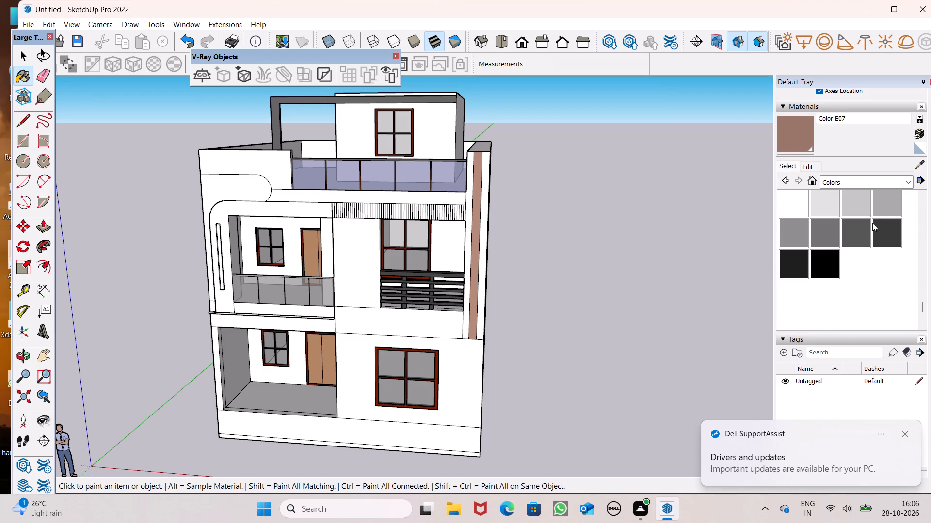
pyautogui.click(881, 213)
pyautogui.scroll(6, 598, 190)
pyautogui.click(421, 154)
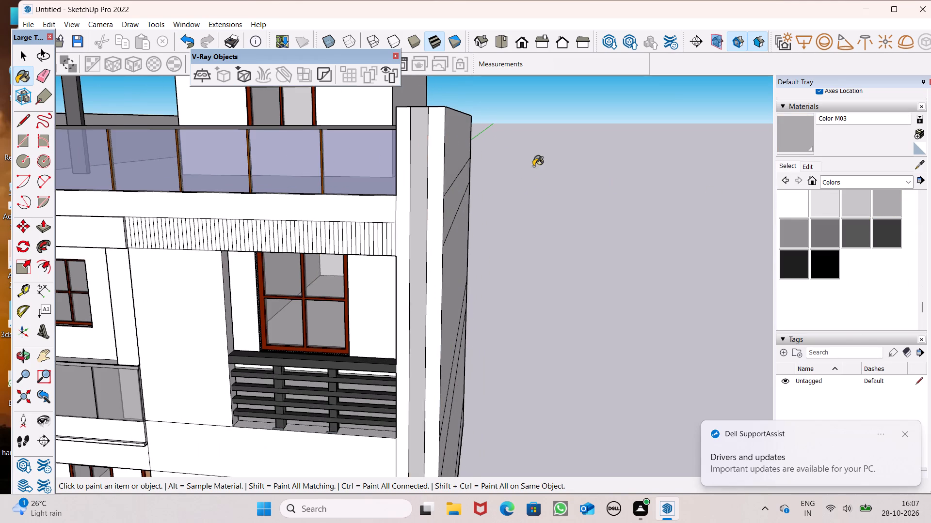
pyautogui.scroll(-5, 536, 176)
pyautogui.scroll(-2, 628, 173)
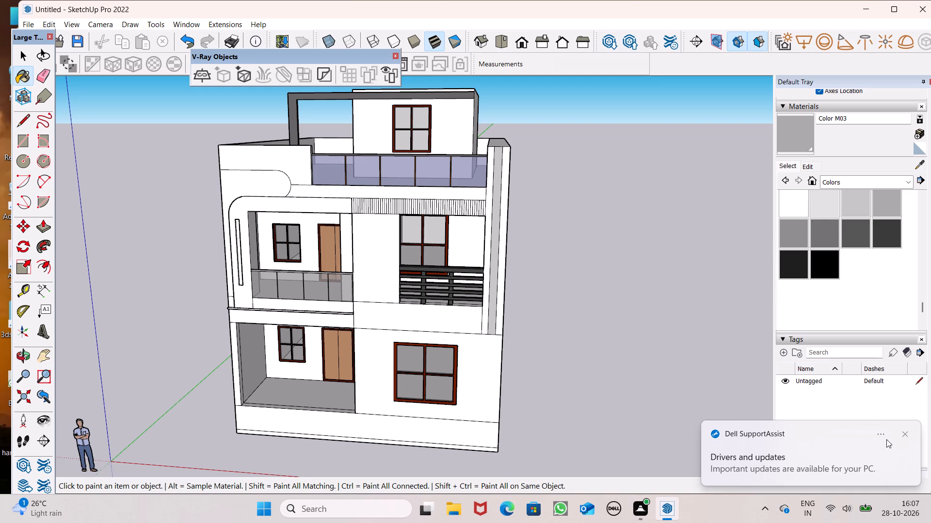
pyautogui.click(903, 433)
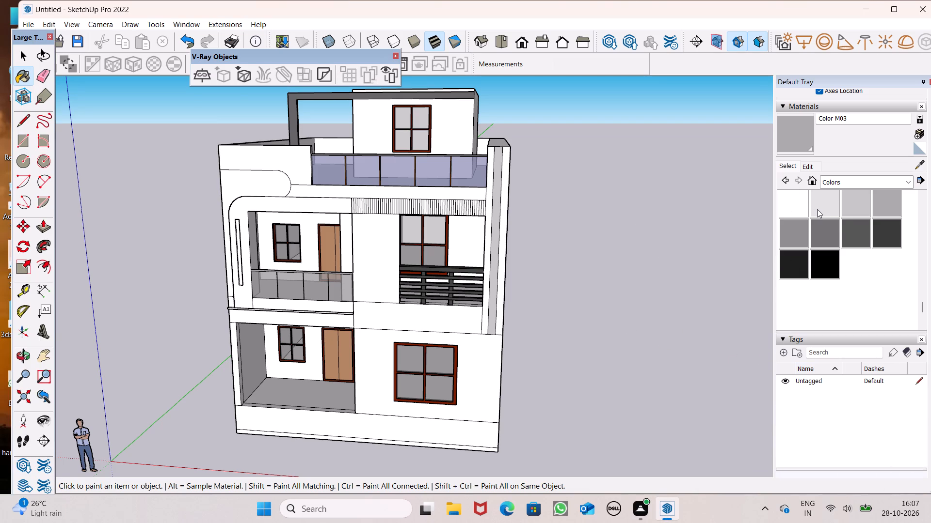
# Paint the rounded first-floor balcony frame and the inner side face of its dividing wall with grey Color M04.
pyautogui.click(792, 226)
pyautogui.scroll(5, 34, 198)
pyautogui.scroll(1, 197, 232)
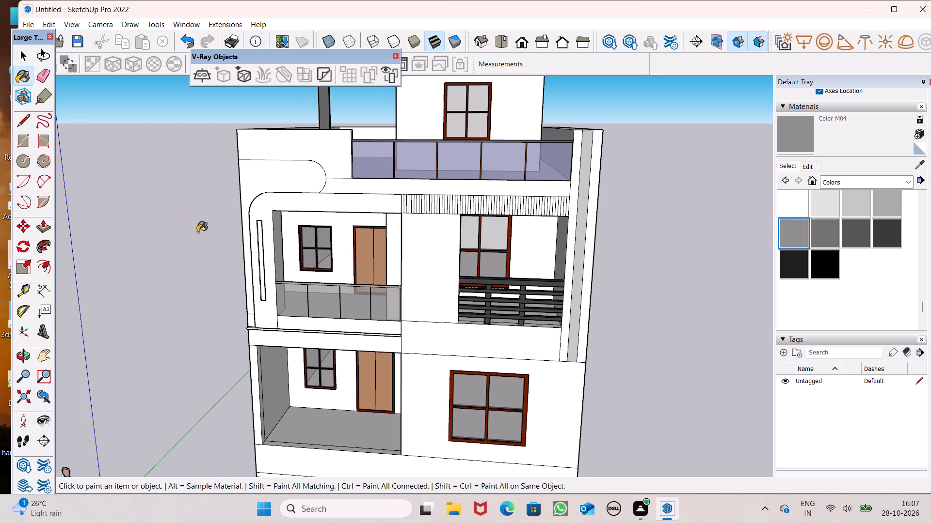
pyautogui.moveTo(191, 241); pyautogui.dragTo(199, 232, button='middle')
pyautogui.scroll(2, 234, 223)
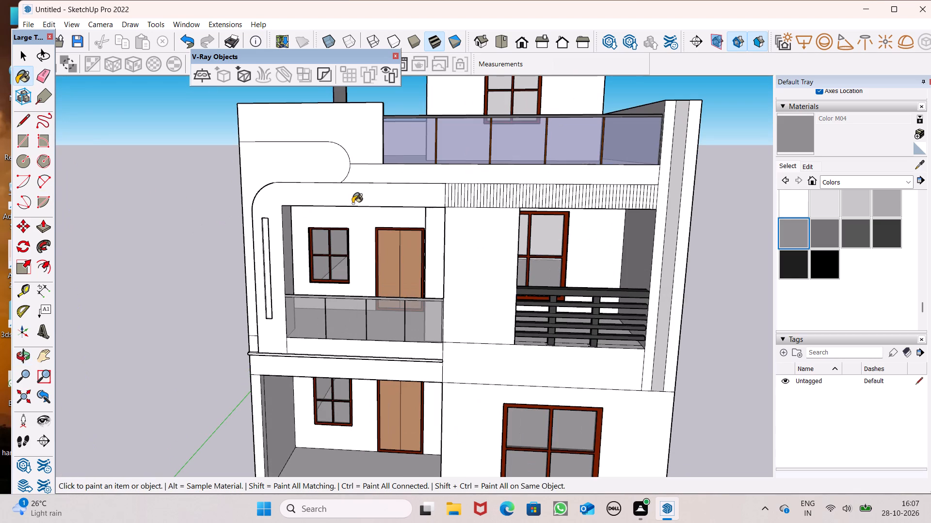
pyautogui.click(354, 202)
pyautogui.click(439, 243)
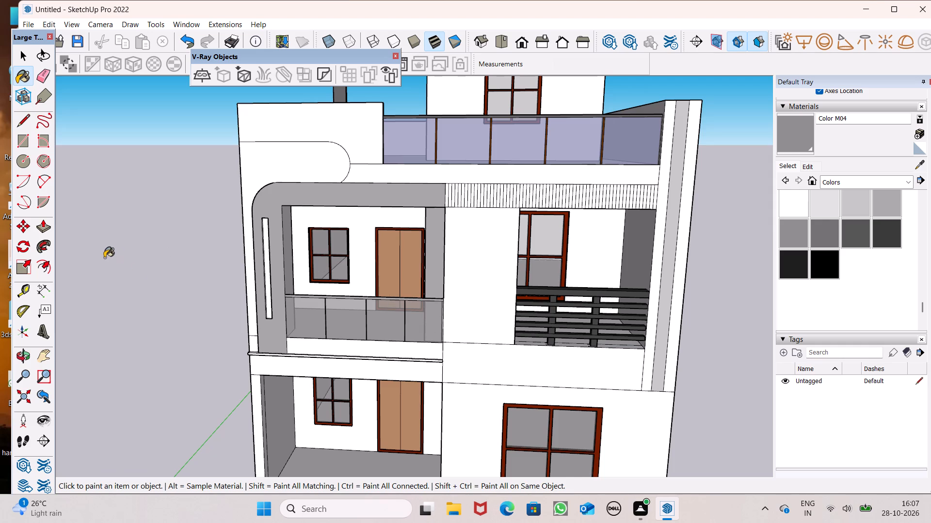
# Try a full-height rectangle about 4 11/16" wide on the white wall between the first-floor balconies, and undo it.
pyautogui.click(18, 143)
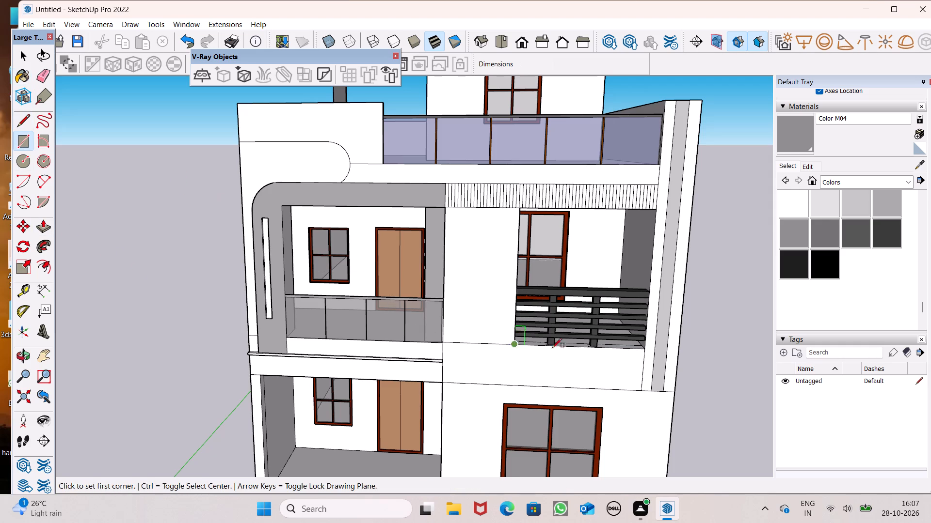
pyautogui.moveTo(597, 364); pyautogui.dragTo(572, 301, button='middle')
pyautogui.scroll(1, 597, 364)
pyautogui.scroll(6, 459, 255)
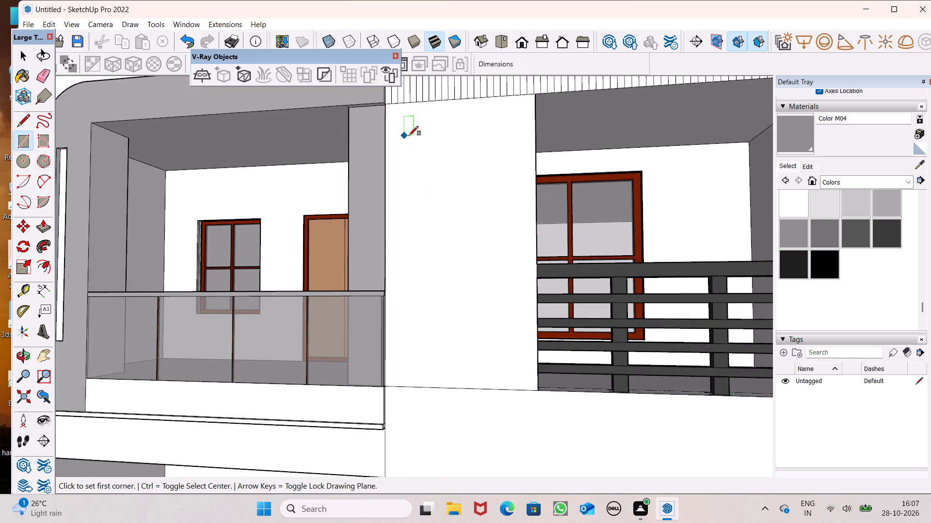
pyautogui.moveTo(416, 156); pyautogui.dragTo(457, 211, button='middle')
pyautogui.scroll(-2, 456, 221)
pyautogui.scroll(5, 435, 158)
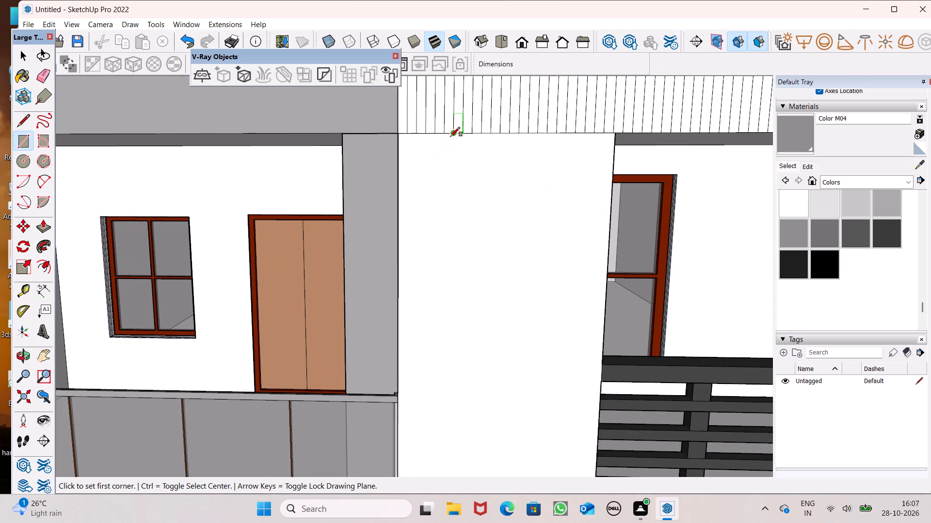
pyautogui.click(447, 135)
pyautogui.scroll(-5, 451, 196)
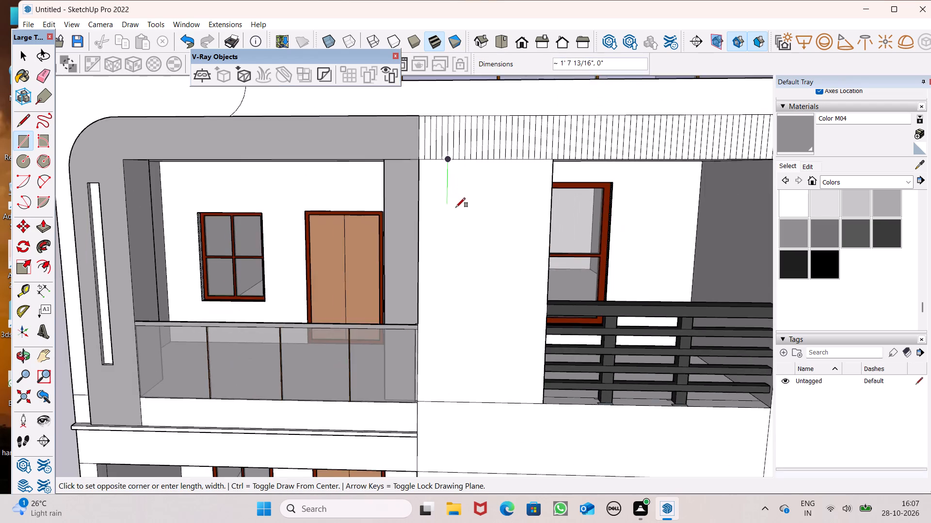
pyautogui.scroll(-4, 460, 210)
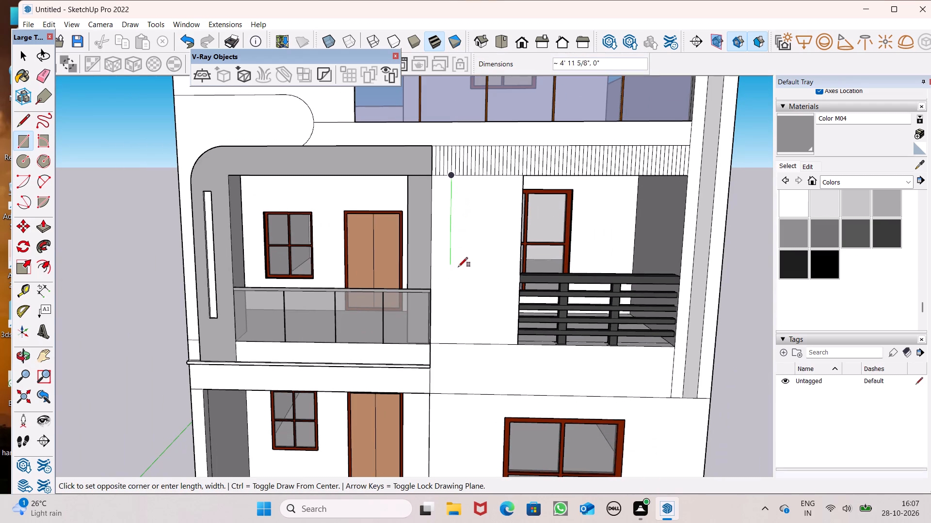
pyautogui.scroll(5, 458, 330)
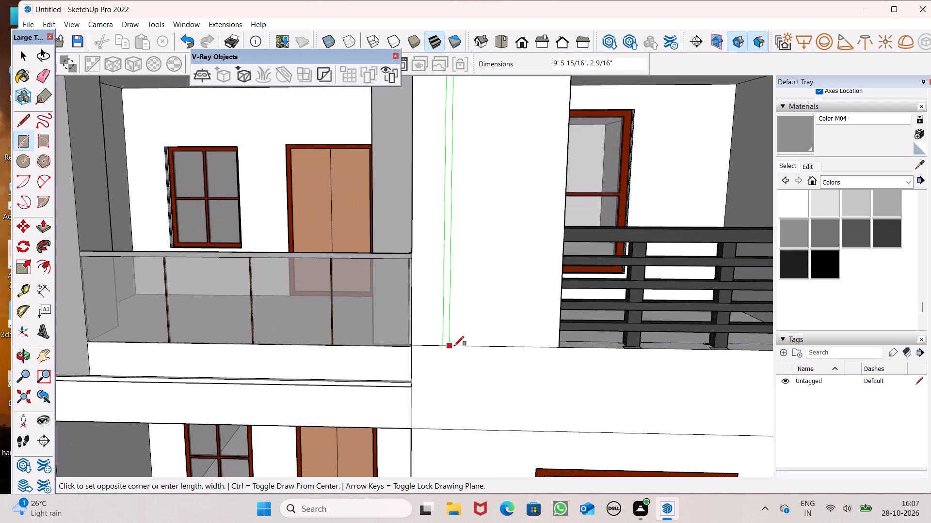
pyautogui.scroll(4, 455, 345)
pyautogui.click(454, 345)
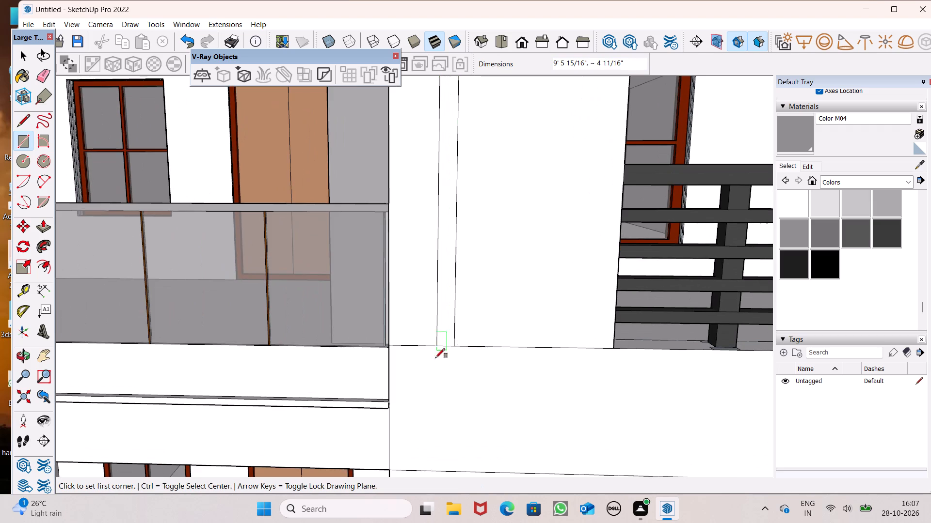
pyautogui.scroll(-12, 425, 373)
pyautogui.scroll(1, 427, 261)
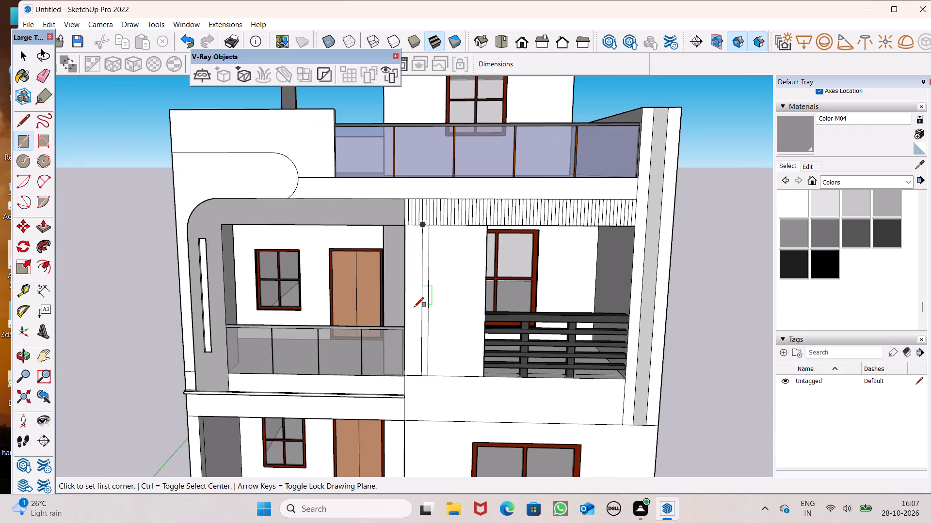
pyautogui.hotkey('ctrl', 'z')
# Draw a vertical rectangle about 2 13/16" by 9' 5 15/16" on the white wall between the first-floor balconies, from the ribbed band to the floor line.
pyautogui.scroll(5, 431, 259)
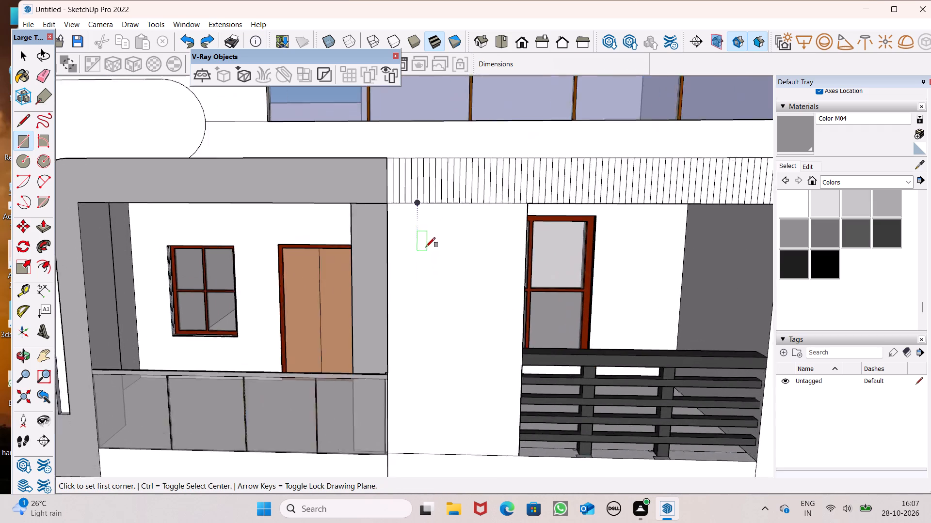
pyautogui.scroll(15, 426, 247)
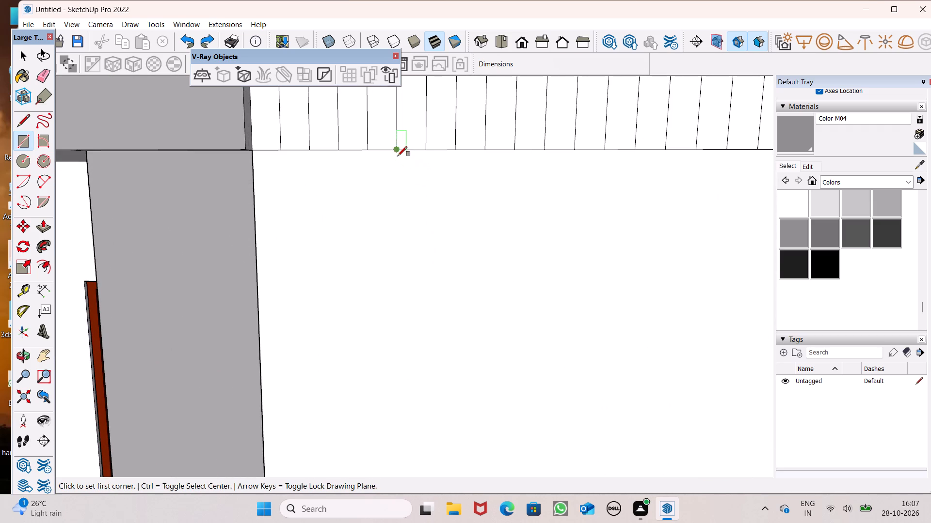
pyautogui.click(383, 149)
pyautogui.scroll(-6, 398, 182)
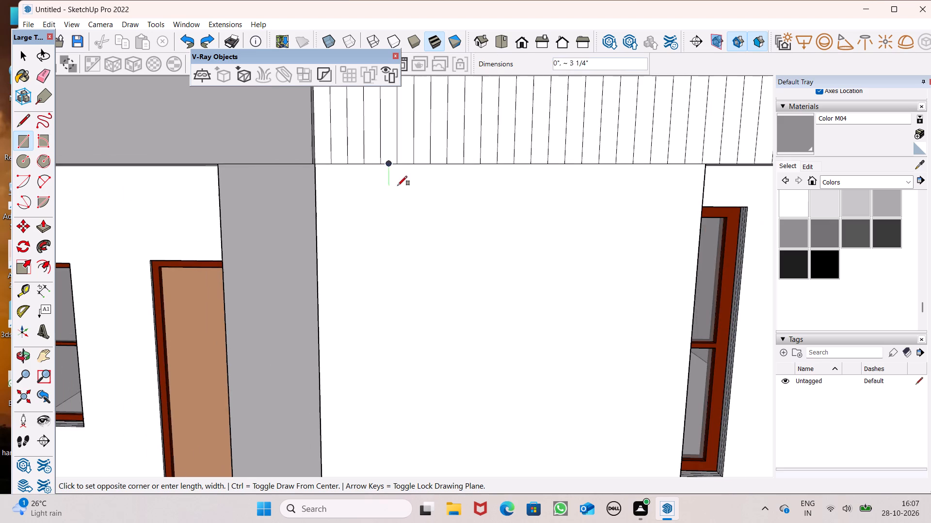
pyautogui.scroll(-15, 412, 194)
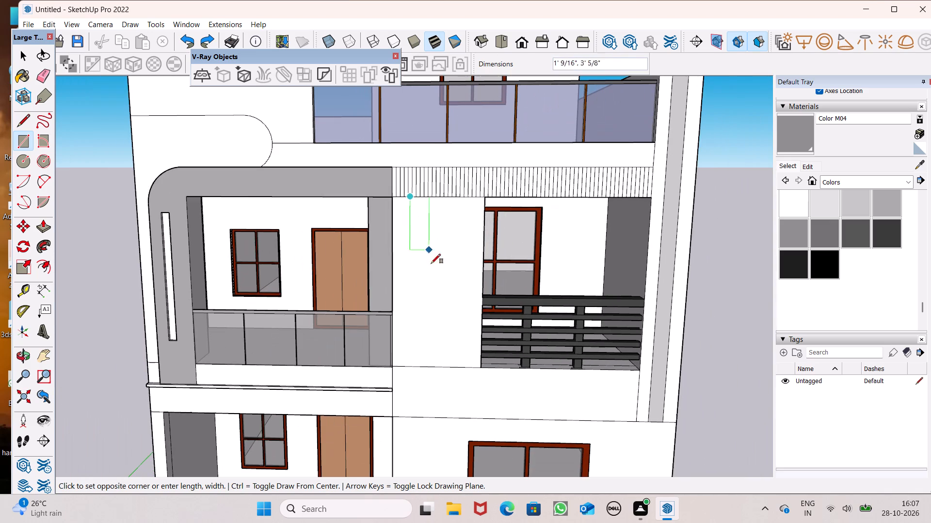
pyautogui.scroll(7, 417, 367)
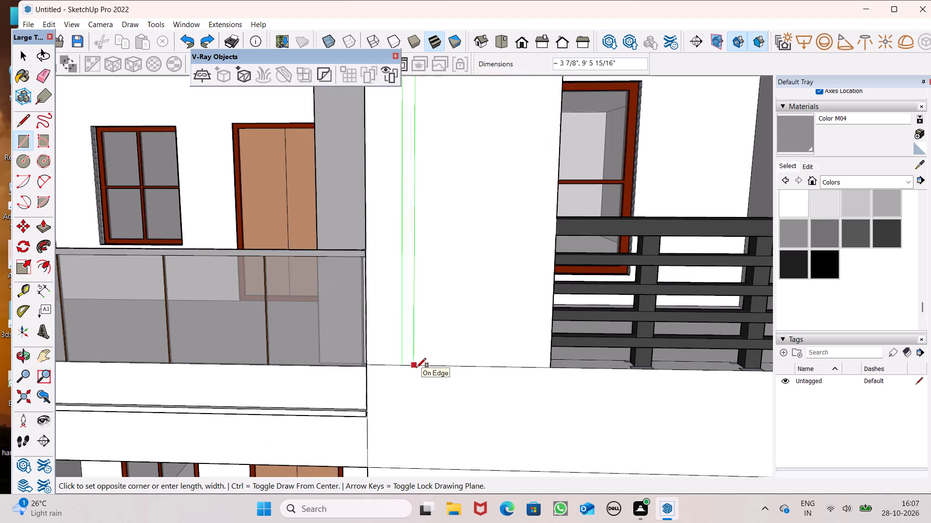
pyautogui.scroll(2, 417, 368)
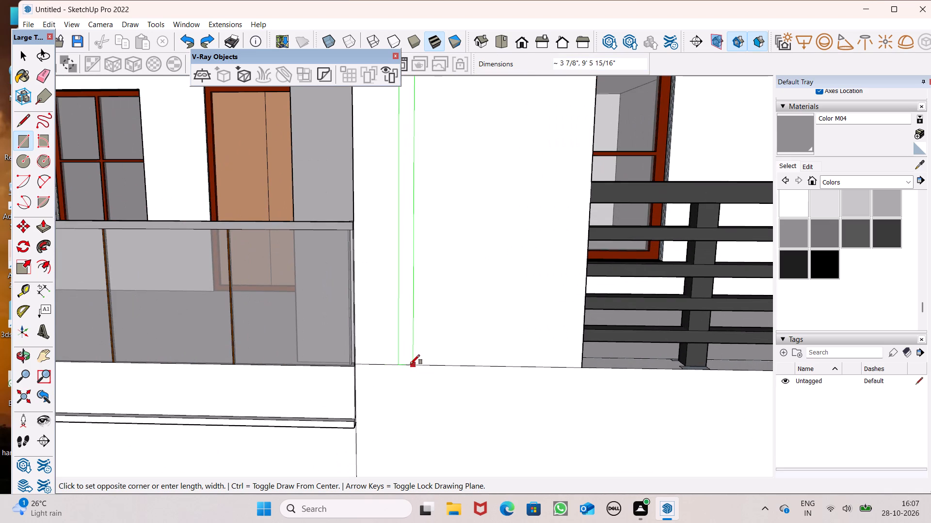
pyautogui.scroll(2, 405, 366)
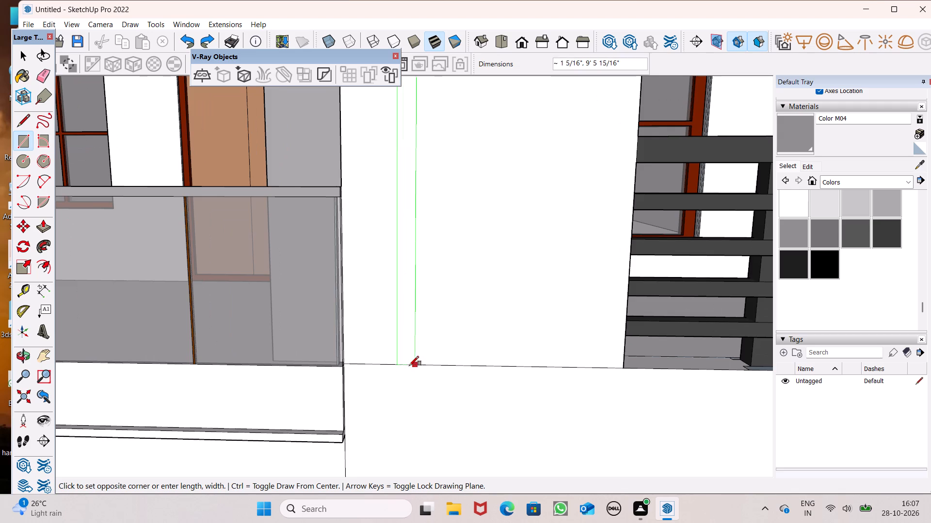
pyautogui.scroll(4, 408, 367)
pyautogui.click(411, 365)
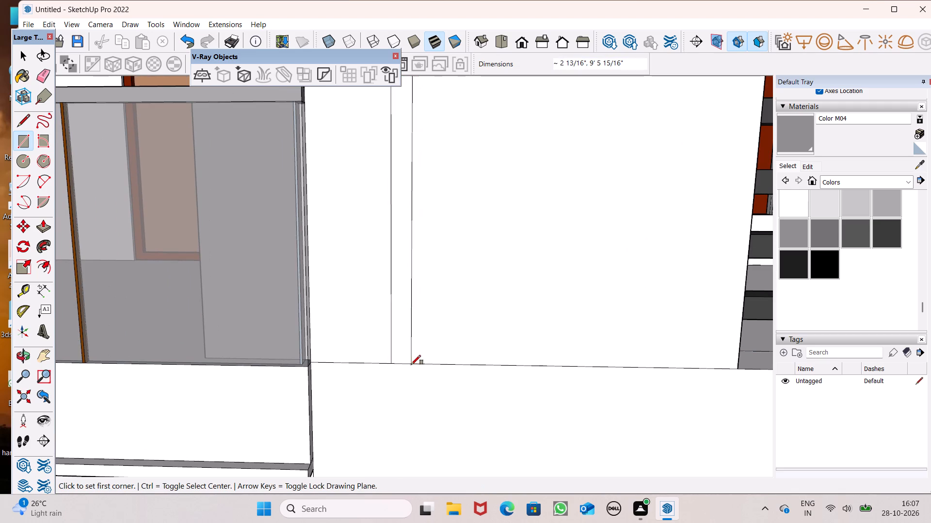
pyautogui.scroll(-14, 408, 381)
# Copy the narrow vertical strip twice across the white wall toward the slatted balcony, spacing the copies about 6" apart.
pyautogui.press('space')
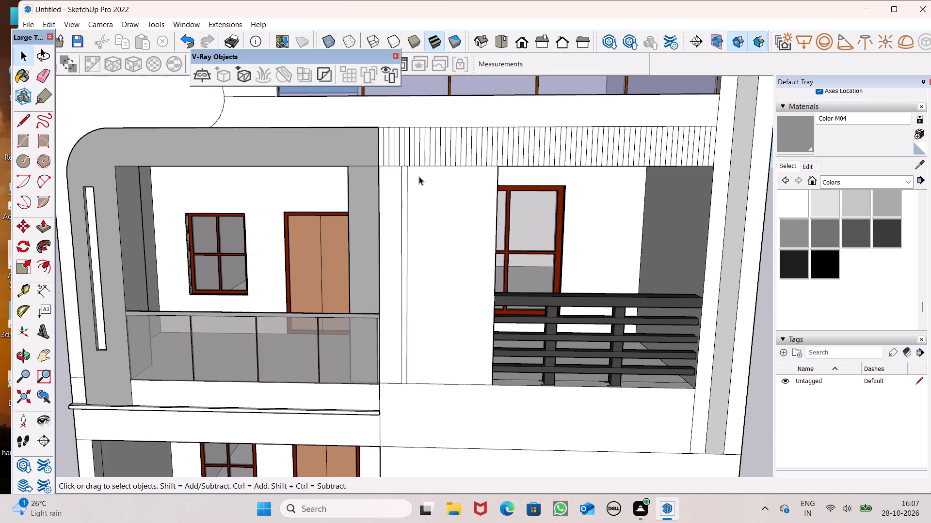
pyautogui.scroll(4, 433, 170)
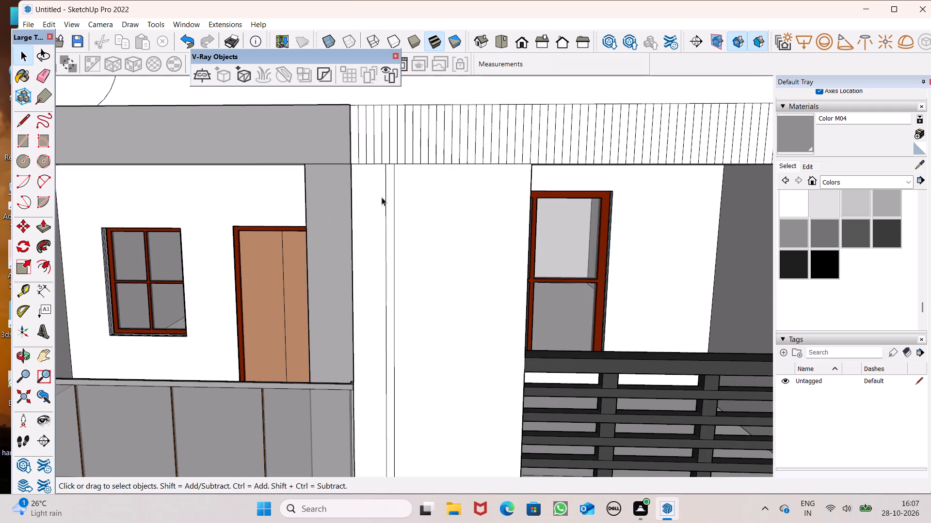
pyautogui.doubleClick(389, 193)
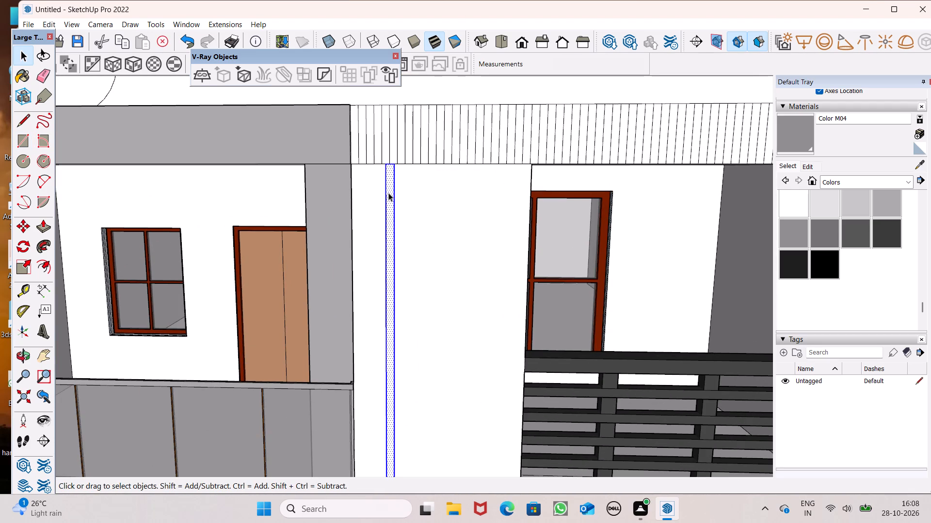
pyautogui.press('m')
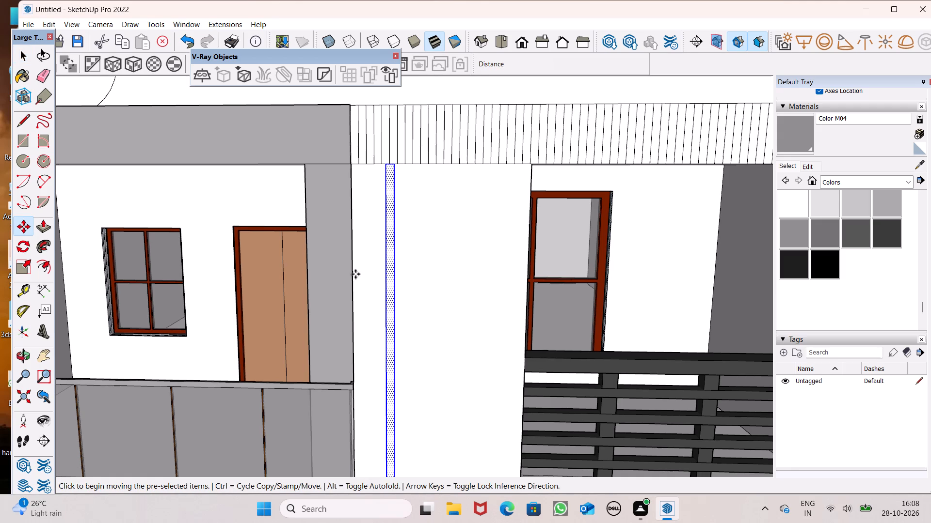
pyautogui.press('Return')
pyautogui.scroll(6, 377, 158)
pyautogui.scroll(-3, 405, 197)
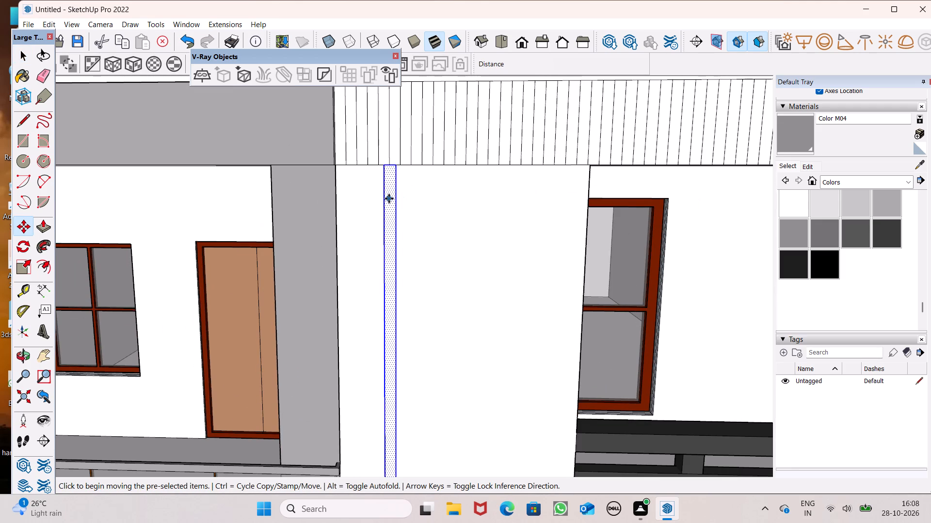
pyautogui.moveTo(389, 199); pyautogui.dragTo(418, 204)
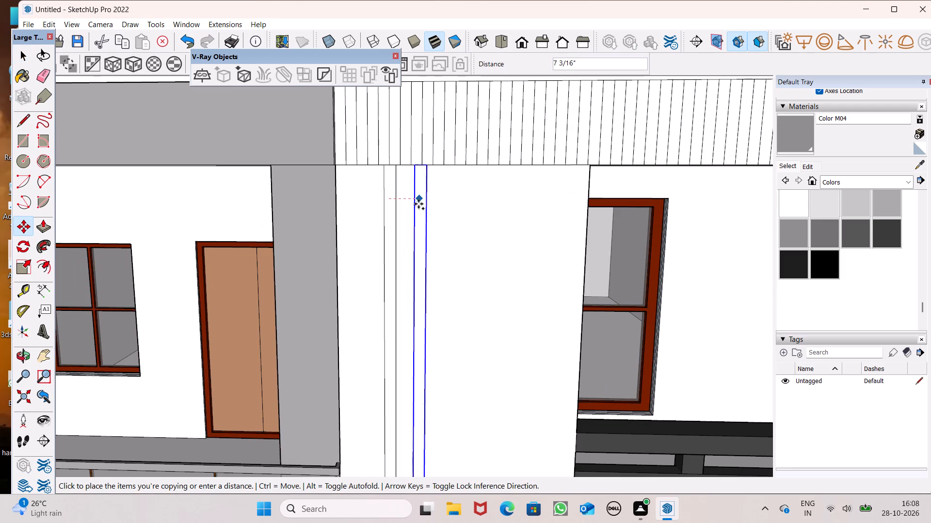
pyautogui.moveTo(418, 204); pyautogui.dragTo(413, 205)
pyautogui.moveTo(414, 213); pyautogui.dragTo(442, 215)
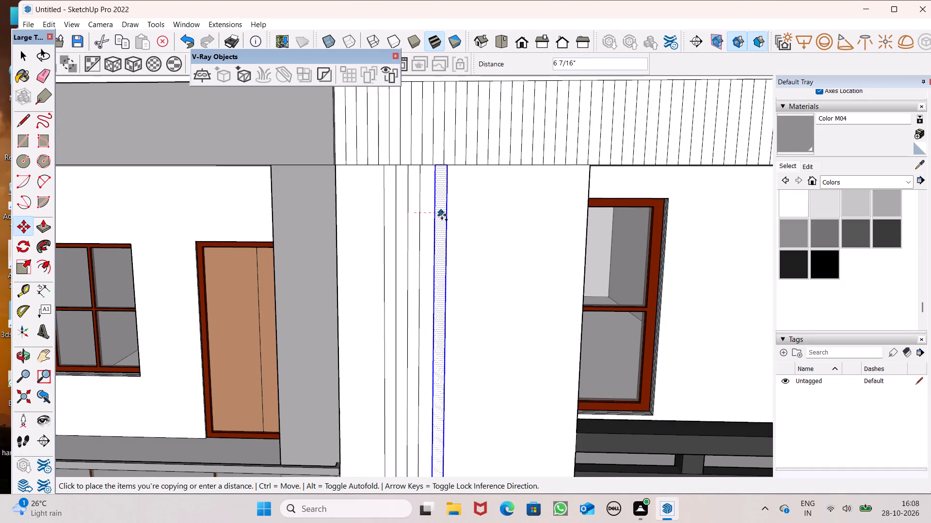
pyautogui.moveTo(442, 215); pyautogui.dragTo(439, 217)
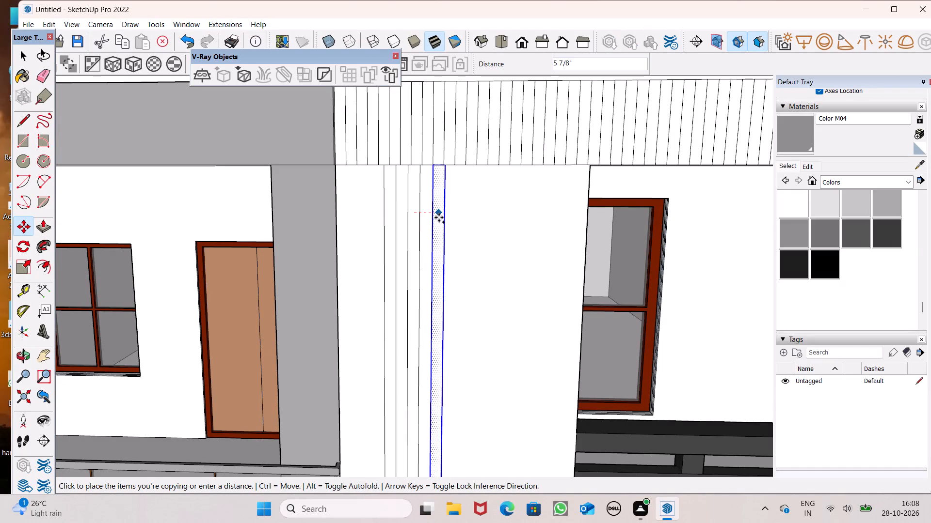
pyautogui.moveTo(439, 217); pyautogui.dragTo(440, 215)
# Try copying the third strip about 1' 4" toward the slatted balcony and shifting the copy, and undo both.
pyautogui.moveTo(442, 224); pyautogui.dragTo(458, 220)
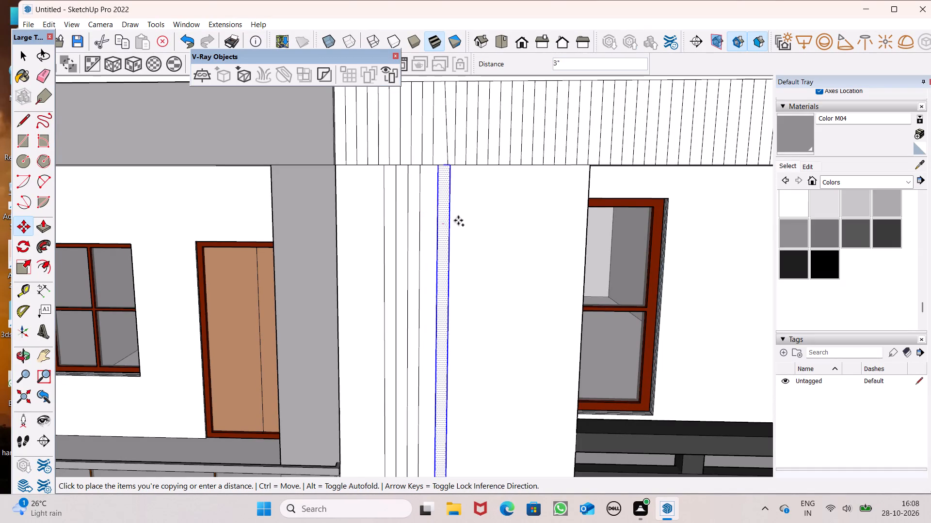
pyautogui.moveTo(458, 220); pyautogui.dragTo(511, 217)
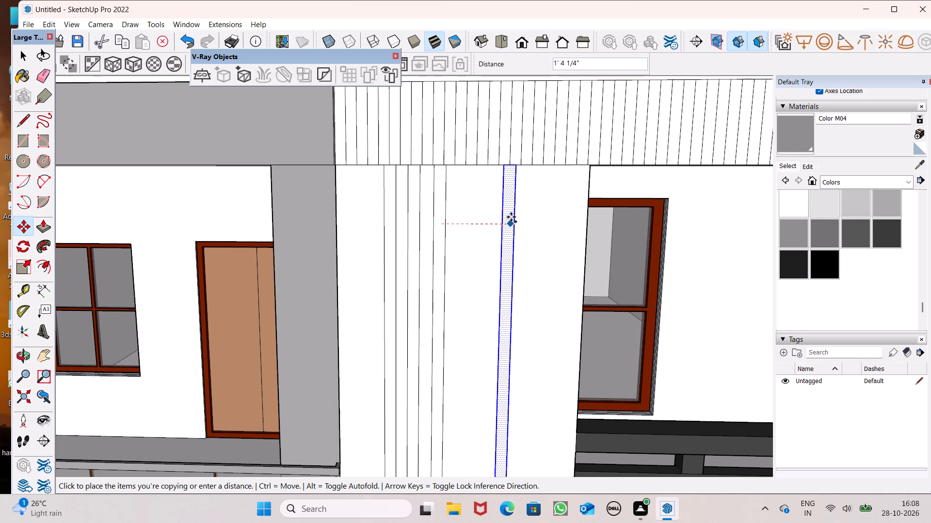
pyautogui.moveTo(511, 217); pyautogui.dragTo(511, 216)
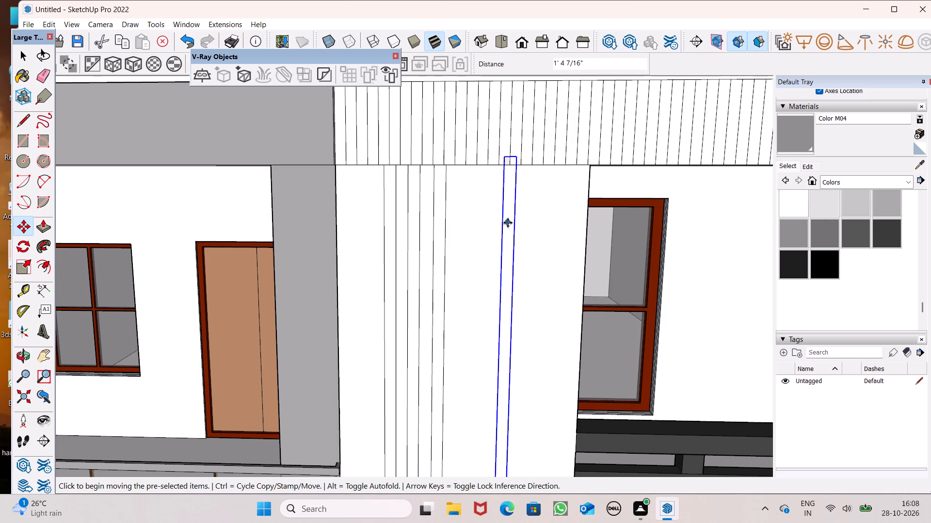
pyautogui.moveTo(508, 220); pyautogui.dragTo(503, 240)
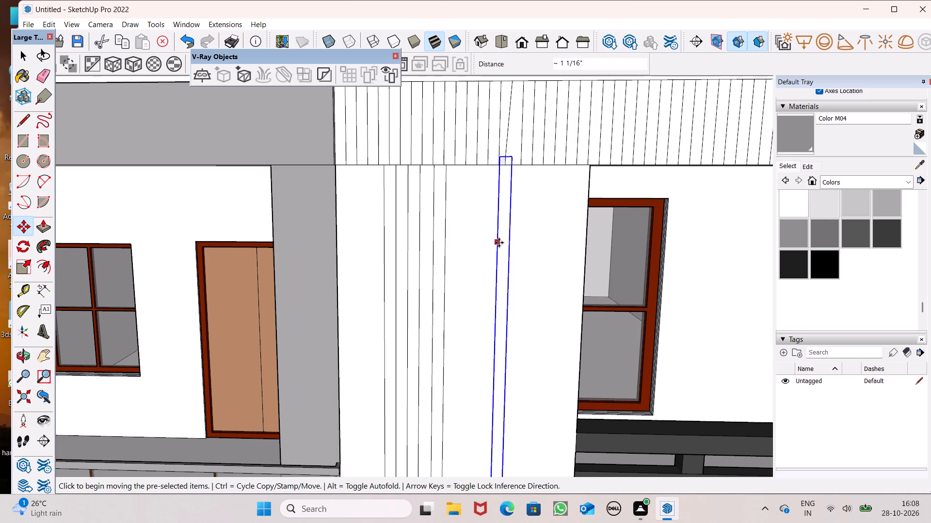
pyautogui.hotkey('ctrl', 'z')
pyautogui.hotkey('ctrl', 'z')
# Copy the third vertical strip about 1' 8" across the white wall toward the slatted balcony and clear the selection.
pyautogui.press('space')
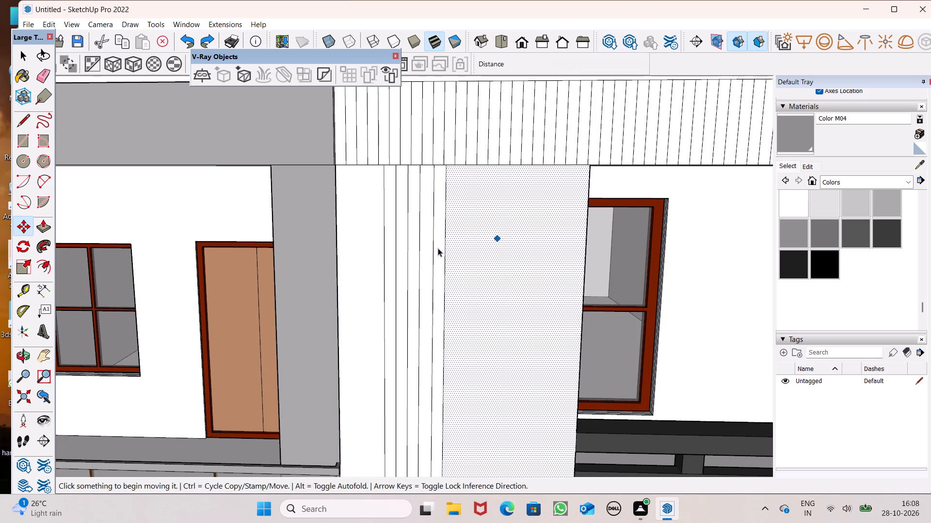
pyautogui.doubleClick(440, 248)
pyautogui.press('m')
pyautogui.press('Return')
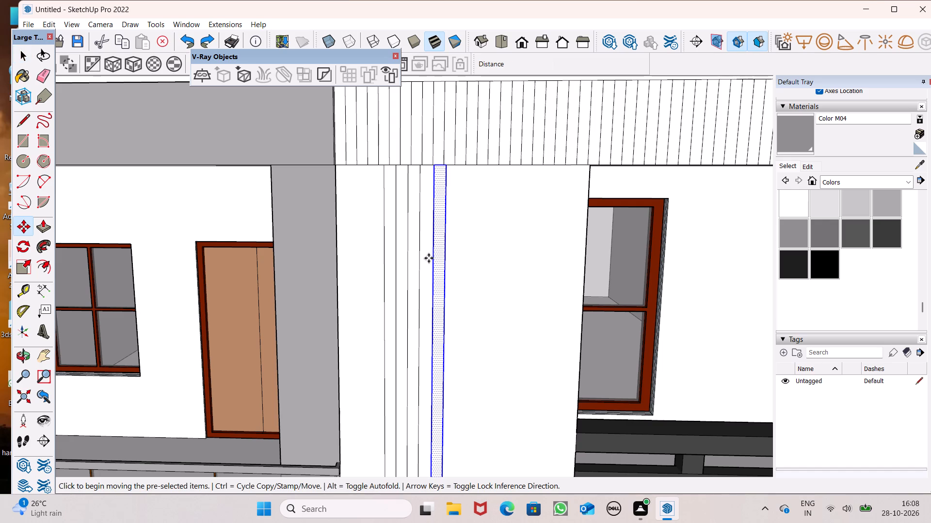
pyautogui.moveTo(440, 253); pyautogui.dragTo(446, 252)
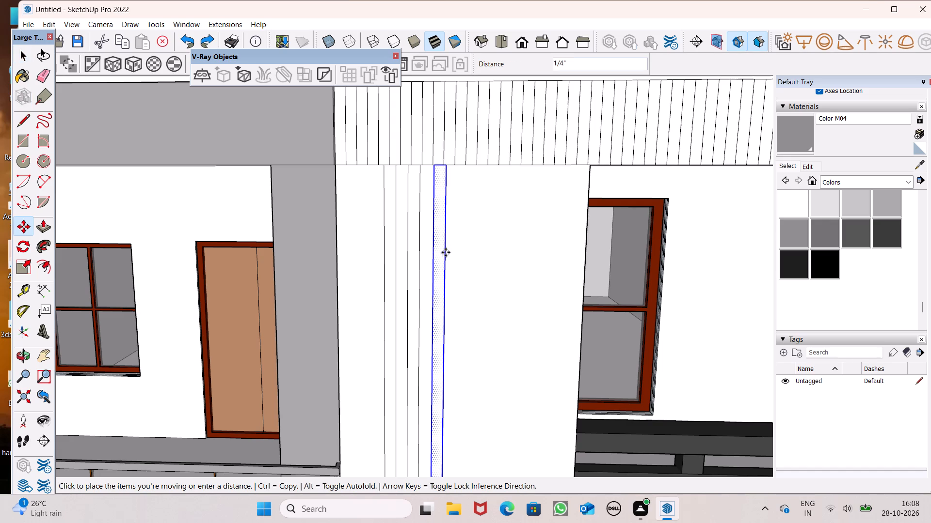
pyautogui.moveTo(446, 252); pyautogui.dragTo(525, 257)
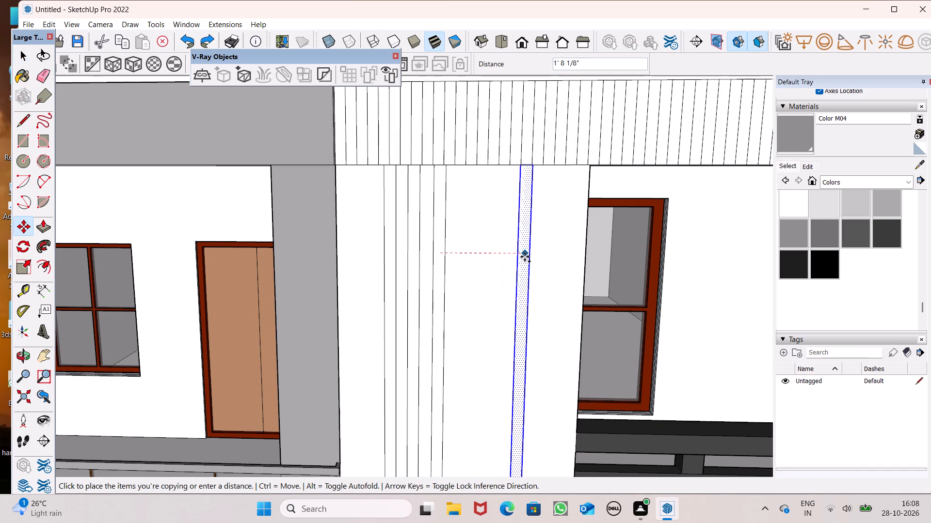
pyautogui.moveTo(525, 257); pyautogui.dragTo(521, 257)
pyautogui.scroll(-10, 451, 233)
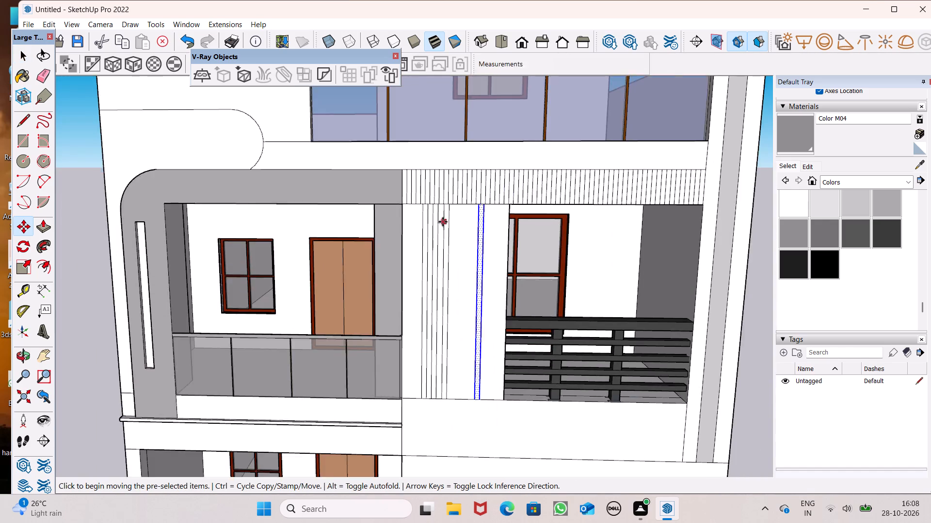
pyautogui.scroll(-3, 443, 222)
pyautogui.press('space')
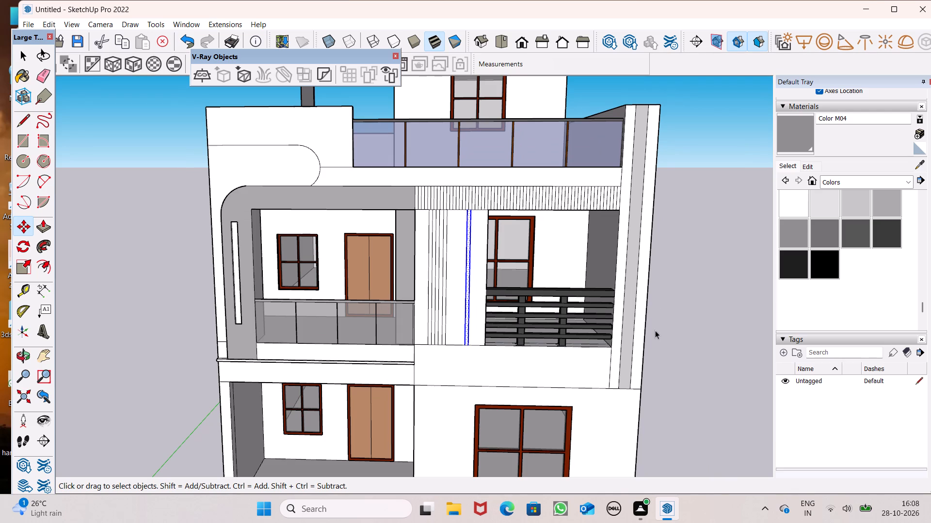
pyautogui.click(674, 336)
# Paint the four narrow vertical strips on the white wall between the balconies with grey Color M04, leaving the gaps white.
pyautogui.click(788, 230)
pyautogui.scroll(7, 465, 315)
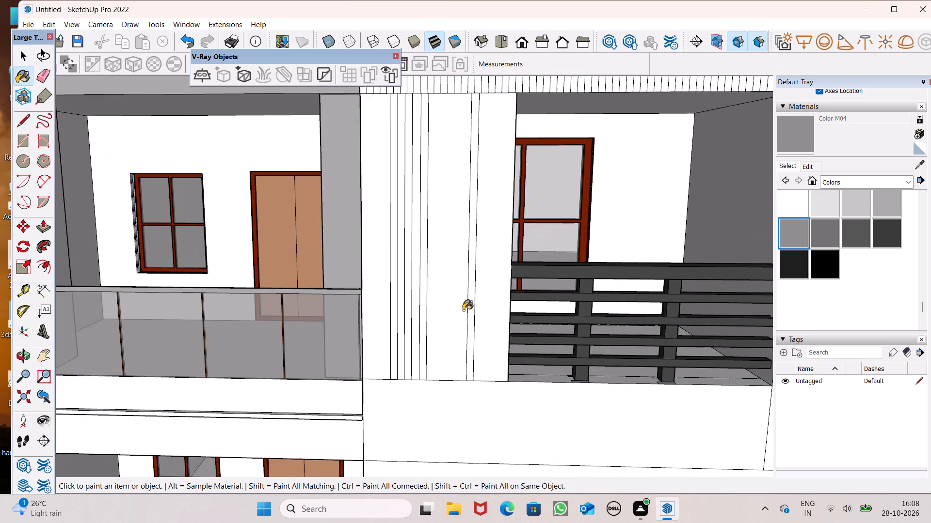
pyautogui.scroll(4, 463, 310)
pyautogui.click(476, 309)
pyautogui.scroll(3, 340, 331)
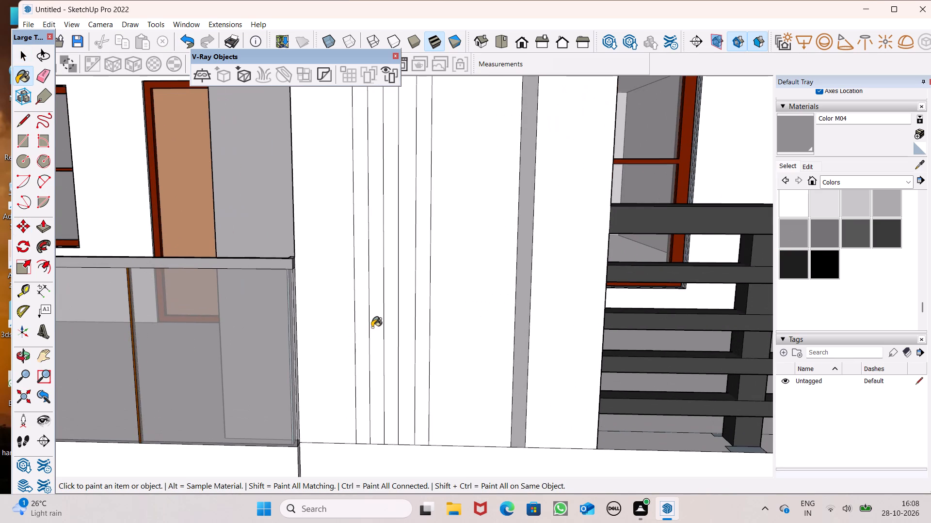
pyautogui.moveTo(366, 329); pyautogui.dragTo(371, 331)
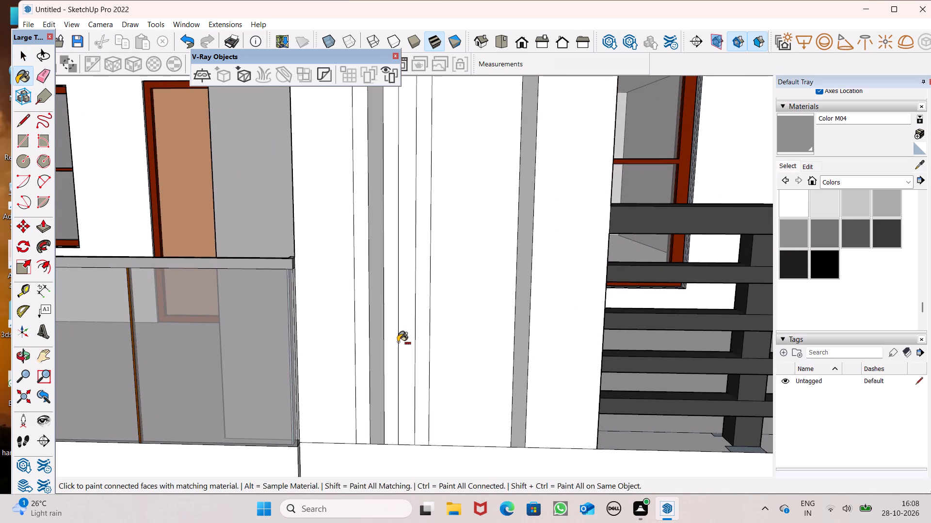
pyautogui.hotkey('ctrl', 'z')
pyautogui.click(362, 340)
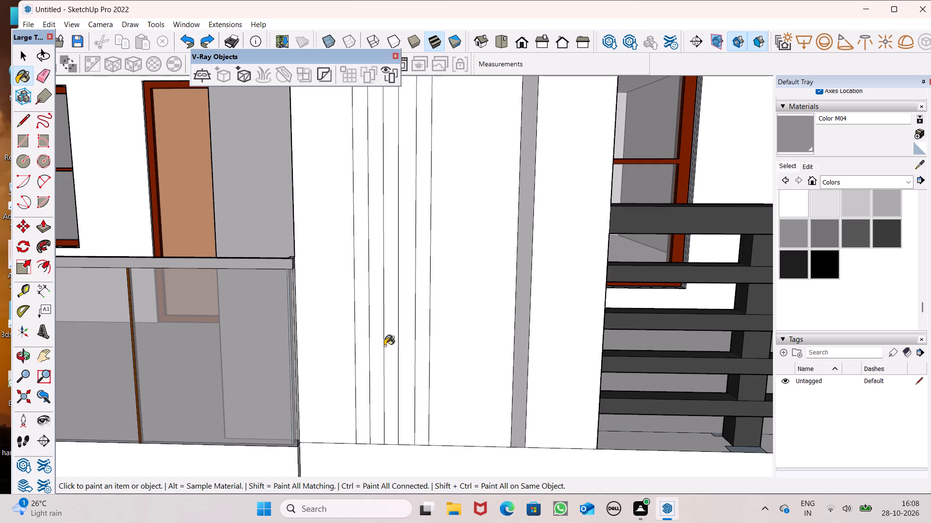
pyautogui.click(391, 343)
pyautogui.click(422, 359)
pyautogui.scroll(-8, 417, 313)
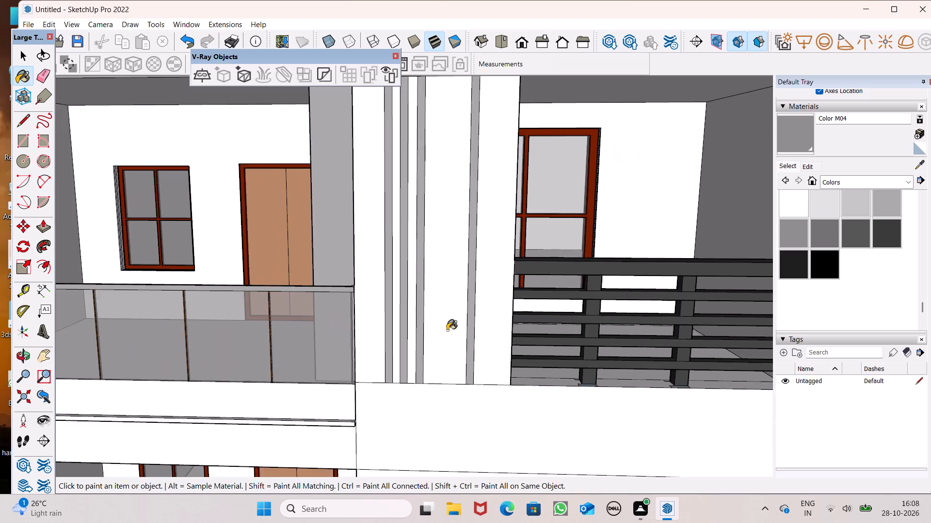
pyautogui.scroll(-6, 447, 330)
pyautogui.press('space')
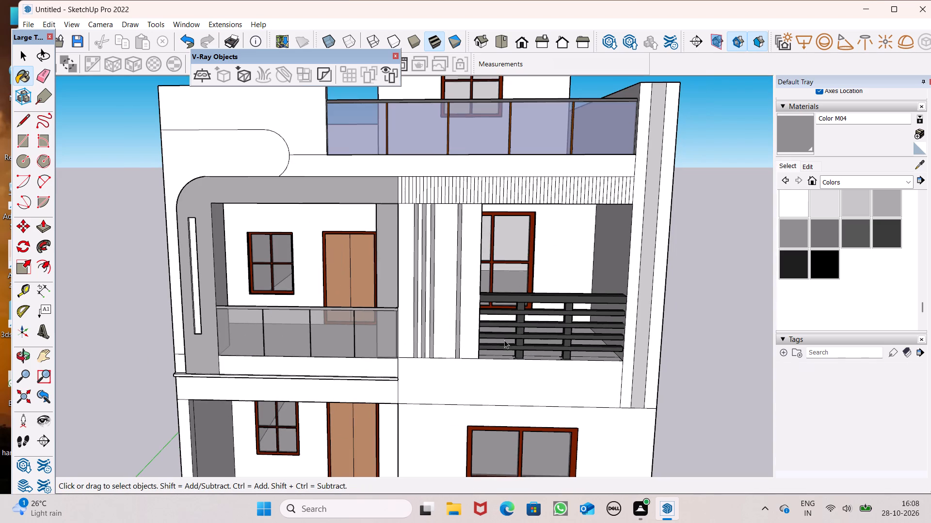
# Repaint the rounded first-floor balcony frame and the inner side face of its dividing wall with lighter grey Color M03.
pyautogui.click(894, 198)
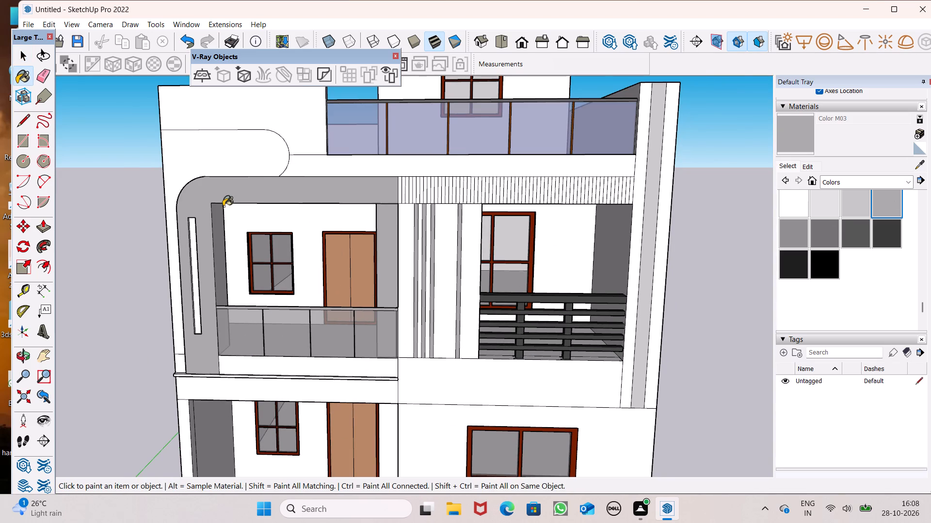
pyautogui.scroll(3, 225, 206)
pyautogui.click(234, 195)
pyautogui.click(458, 257)
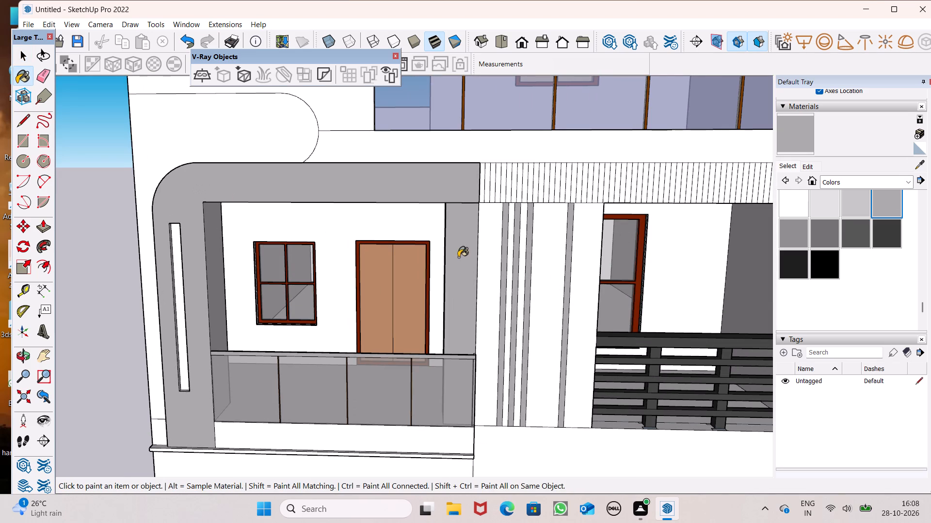
pyautogui.scroll(-5, 420, 251)
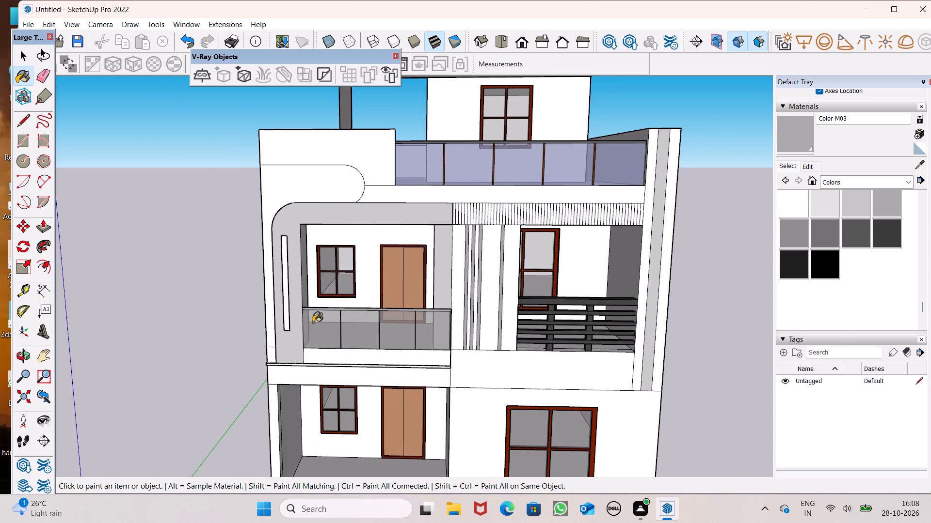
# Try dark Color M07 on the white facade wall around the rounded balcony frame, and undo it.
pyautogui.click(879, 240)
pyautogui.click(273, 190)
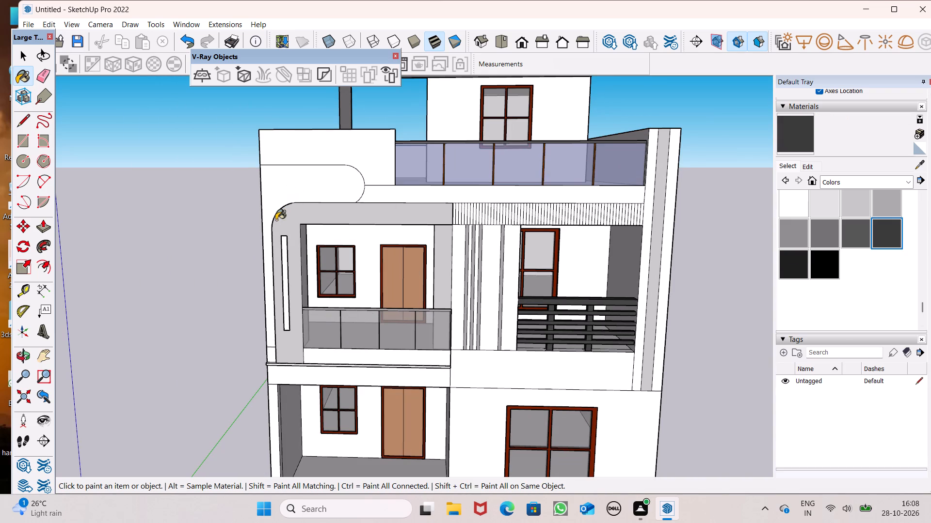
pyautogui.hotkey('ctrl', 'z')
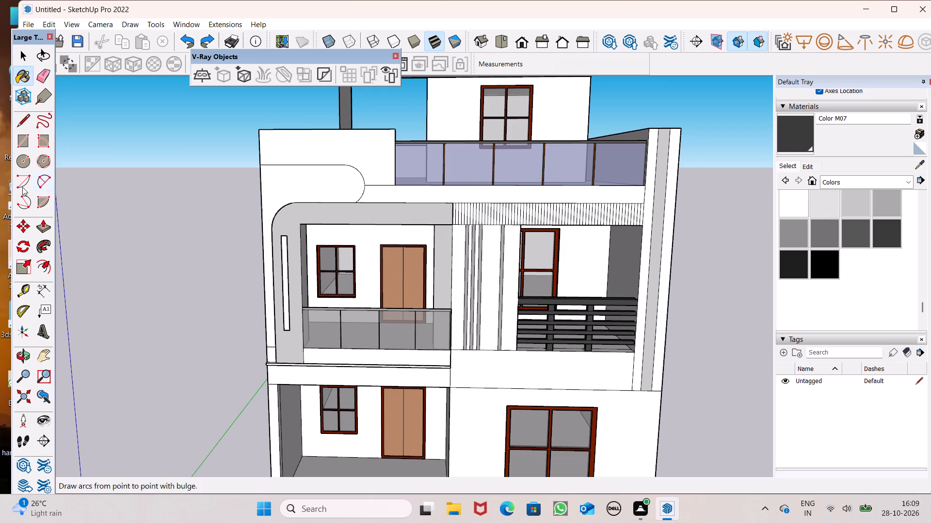
# Draw a line about 9 1/16" long from the balcony frame's outer edge, just below its curve, to the facade's corner edge.
pyautogui.click(23, 126)
pyautogui.moveTo(105, 251); pyautogui.dragTo(225, 234, button='middle')
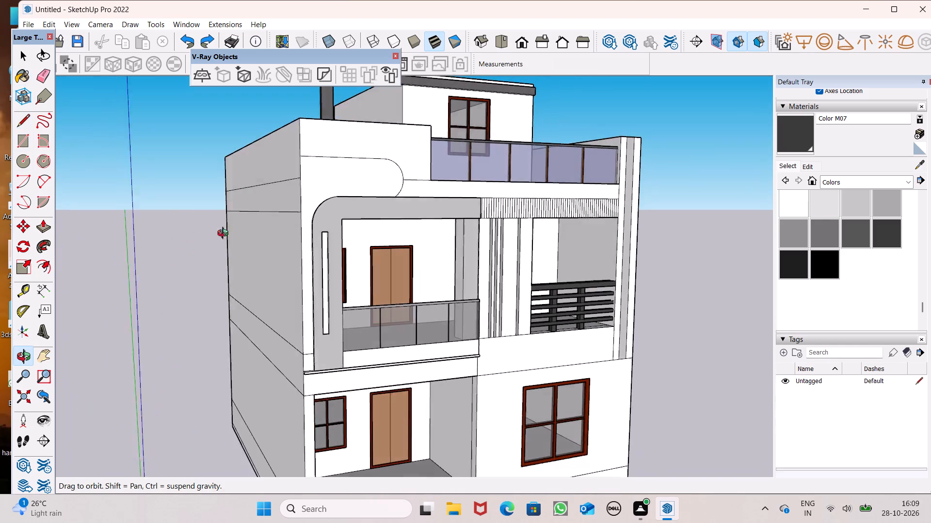
pyautogui.moveTo(225, 234); pyautogui.dragTo(241, 246, button='middle')
pyautogui.scroll(1, 327, 259)
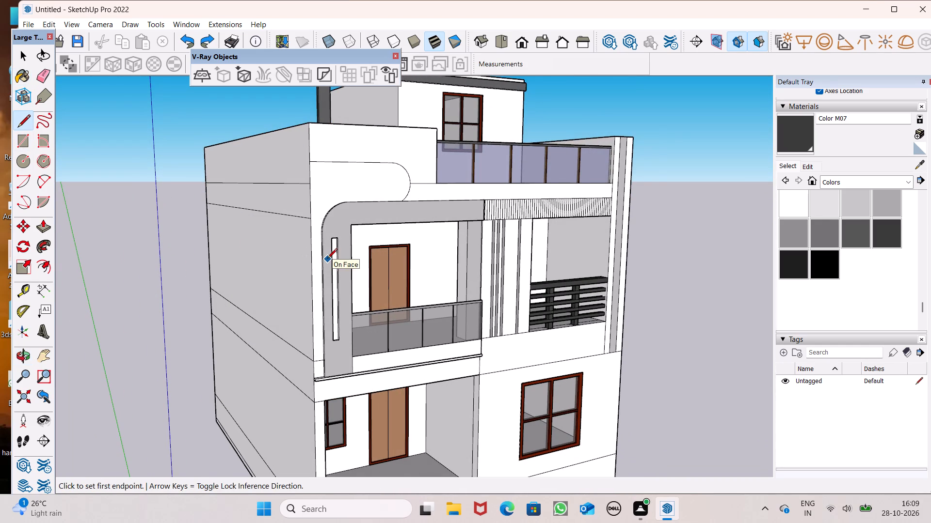
pyautogui.scroll(8, 325, 236)
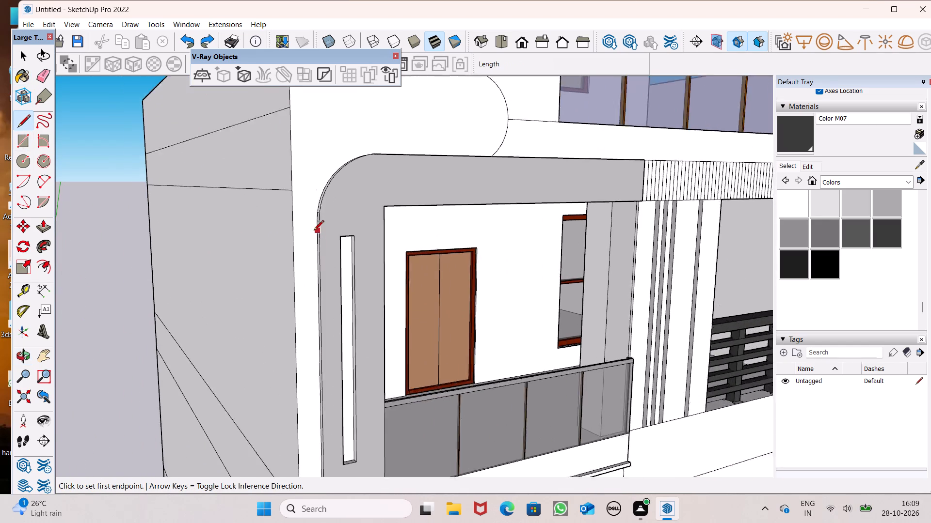
pyautogui.scroll(9, 314, 231)
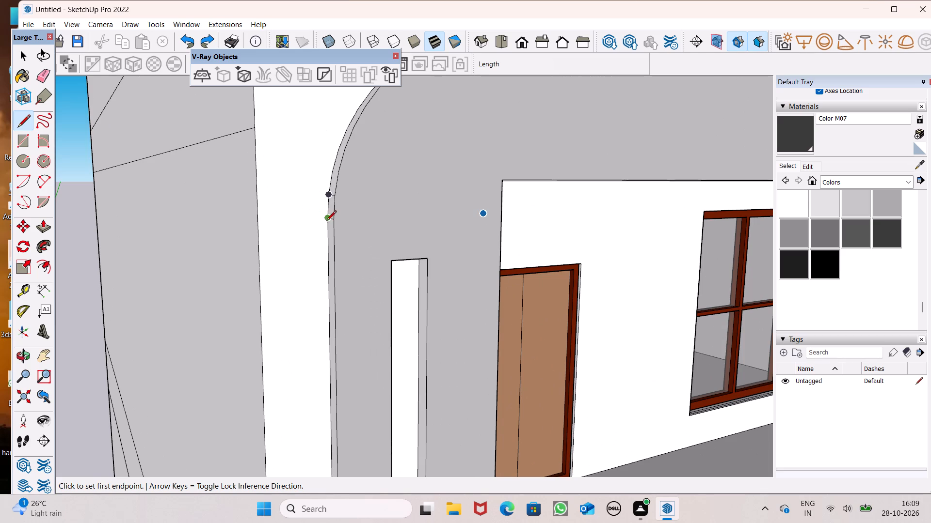
pyautogui.moveTo(326, 221); pyautogui.dragTo(320, 220)
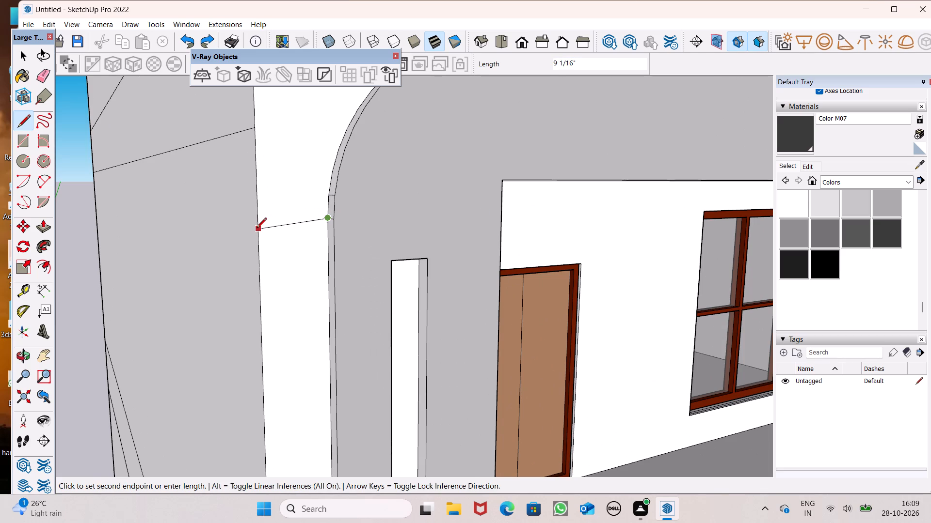
pyautogui.click(257, 223)
pyautogui.scroll(-7, 232, 246)
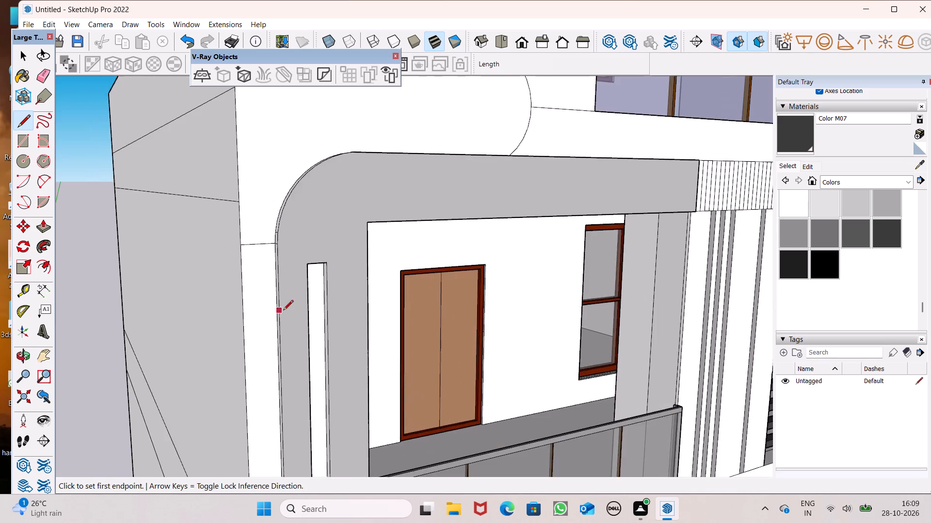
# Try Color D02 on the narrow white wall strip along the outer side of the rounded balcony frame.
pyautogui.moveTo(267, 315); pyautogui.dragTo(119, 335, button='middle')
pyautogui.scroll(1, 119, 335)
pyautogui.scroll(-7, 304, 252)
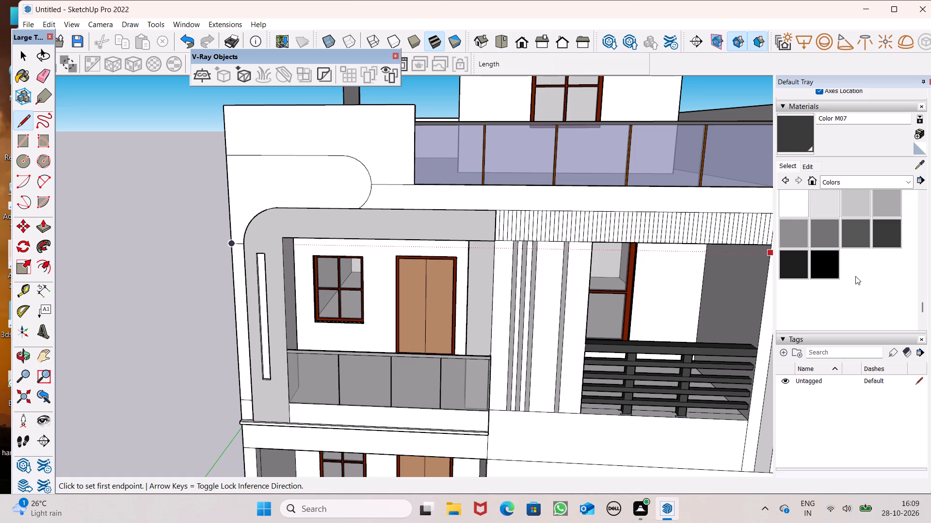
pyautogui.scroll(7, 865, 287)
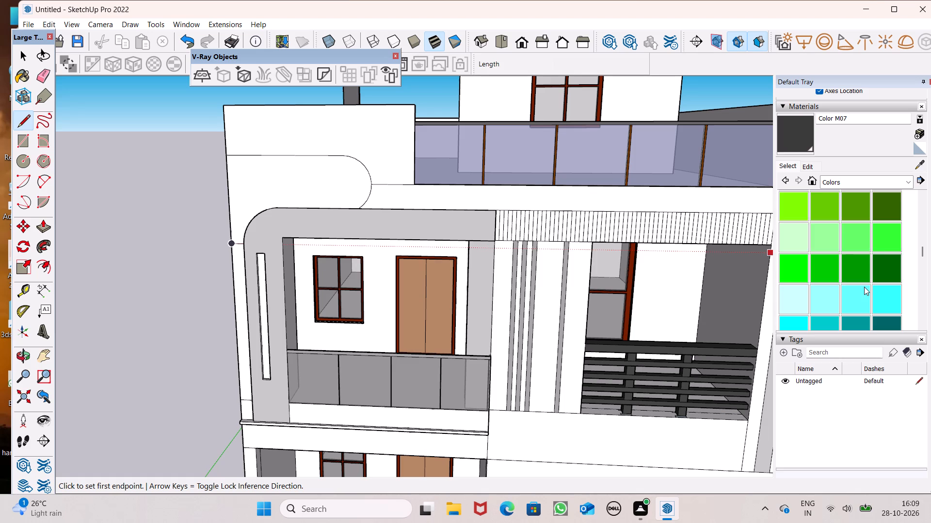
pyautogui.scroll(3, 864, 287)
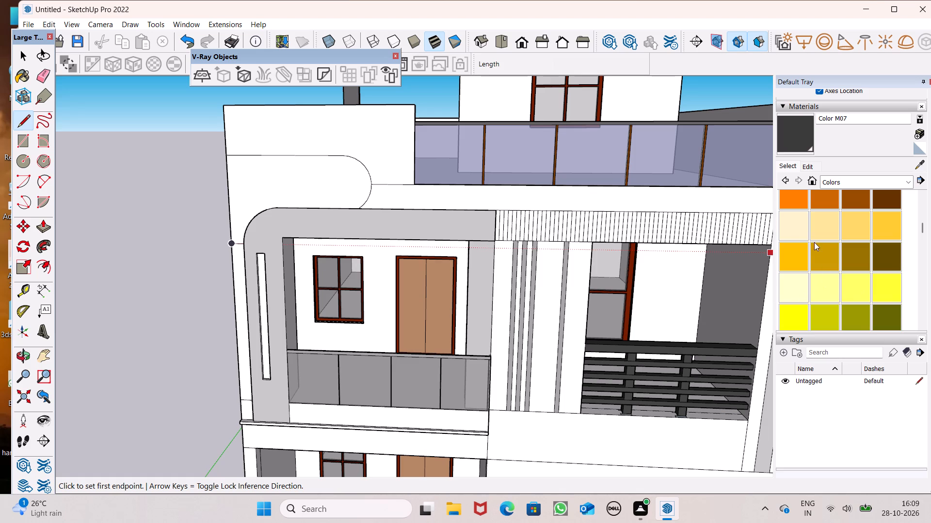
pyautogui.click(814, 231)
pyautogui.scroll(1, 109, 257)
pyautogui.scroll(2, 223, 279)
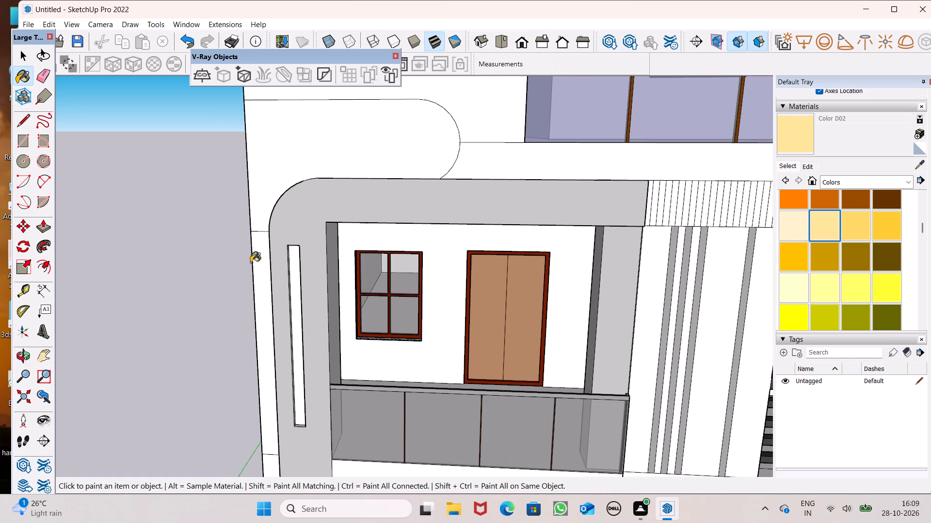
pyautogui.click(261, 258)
# Paint the narrow wall strip beside the rounded balcony frame, including the small piece at its foot, with pale yellow Color E01.
pyautogui.scroll(-7, 250, 241)
pyautogui.scroll(5, 274, 367)
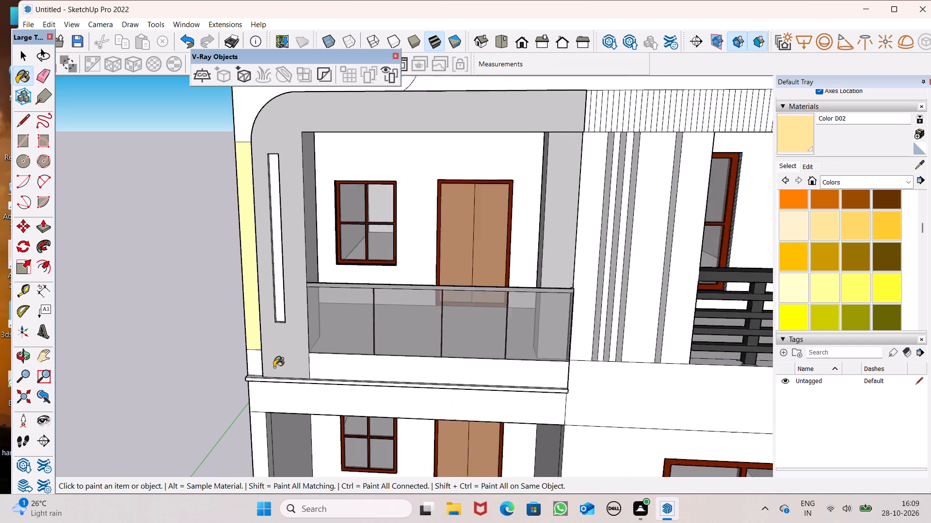
pyautogui.scroll(1, 274, 367)
pyautogui.click(807, 281)
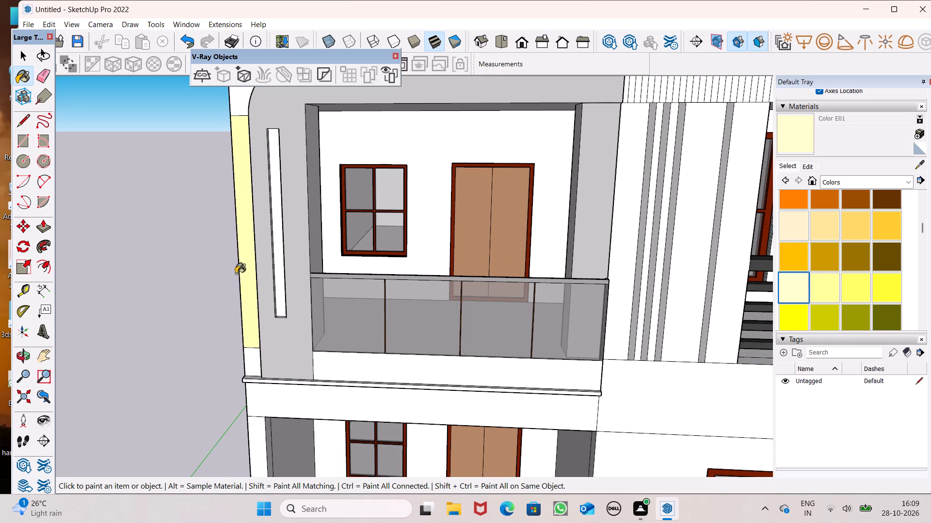
pyautogui.scroll(2, 187, 300)
pyautogui.click(260, 301)
pyautogui.click(269, 380)
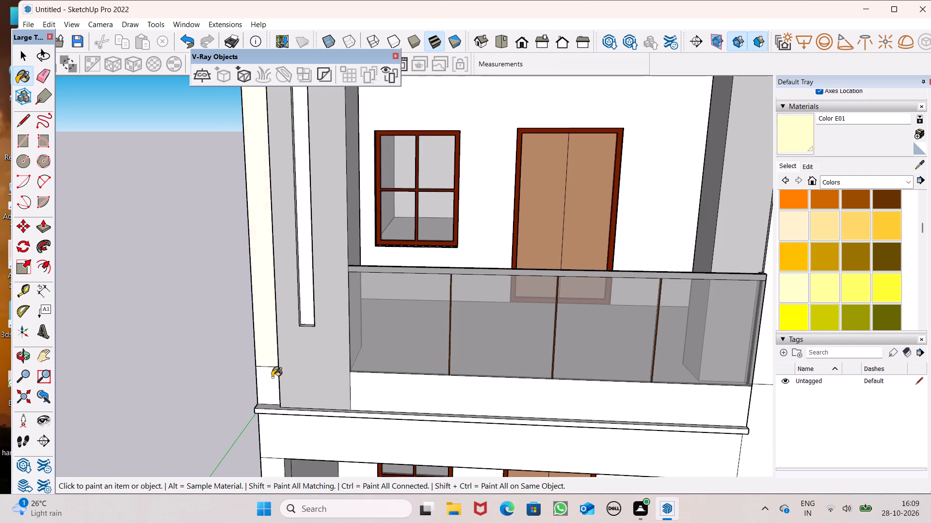
# Erase the short line dividing the pale yellow wall strip near its foot.
pyautogui.moveTo(272, 382); pyautogui.dragTo(433, 447, button='middle')
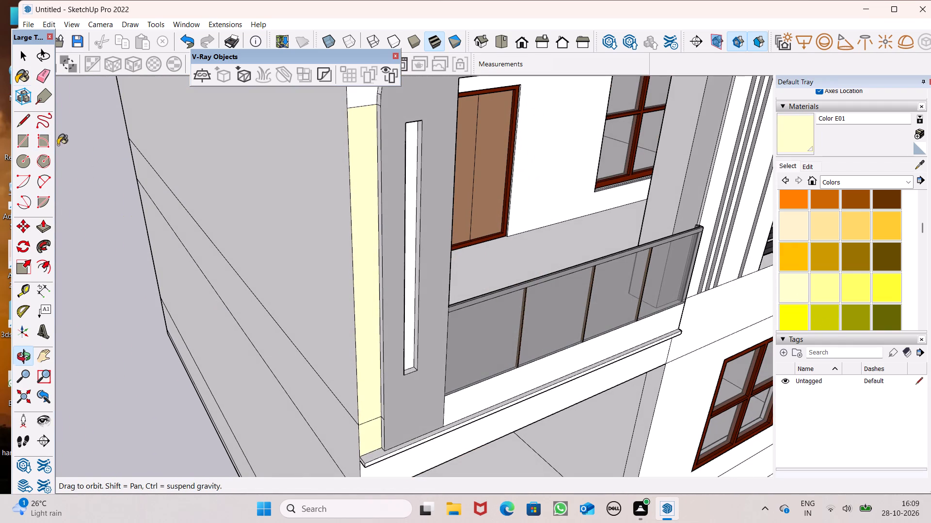
pyautogui.click(43, 80)
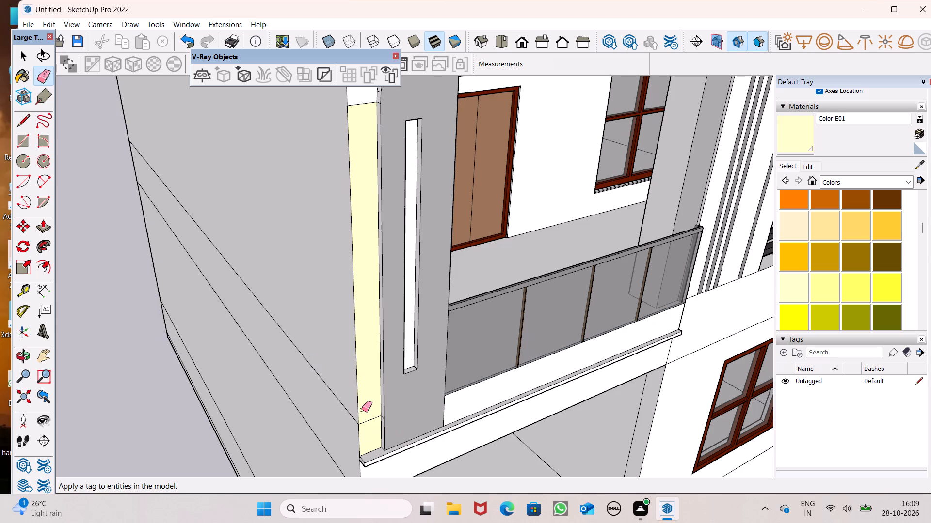
pyautogui.moveTo(366, 417); pyautogui.dragTo(363, 424)
# Paint the front face of the solid terrace parapet, above the white band with the rounded end, with Color E01.
pyautogui.scroll(-6, 230, 367)
pyautogui.moveTo(238, 429); pyautogui.dragTo(23, 432, button='middle')
pyautogui.scroll(1, 23, 426)
pyautogui.scroll(-1, 112, 410)
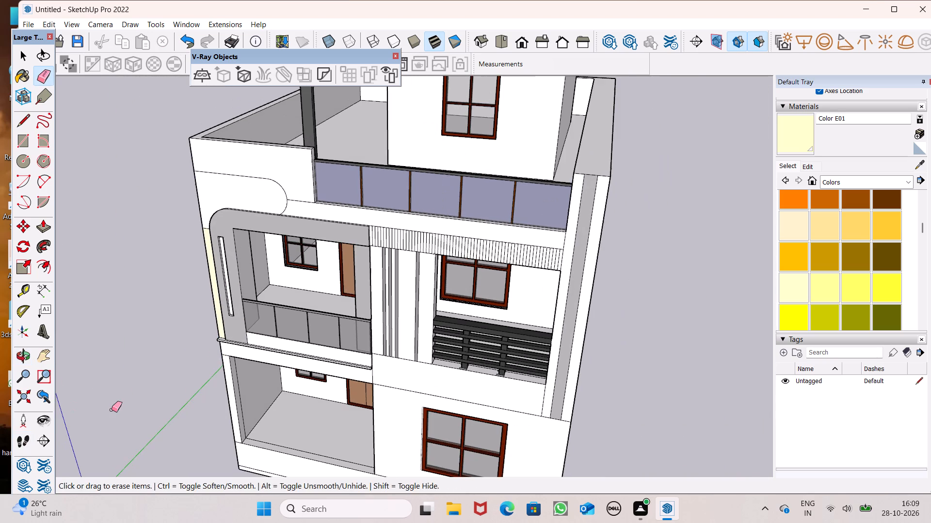
pyautogui.moveTo(132, 416); pyautogui.dragTo(225, 399, button='middle')
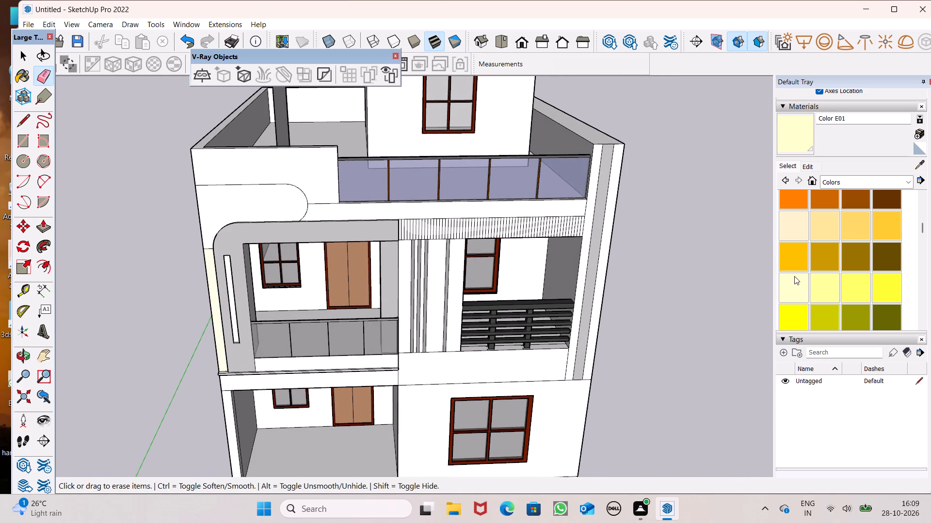
pyautogui.click(787, 140)
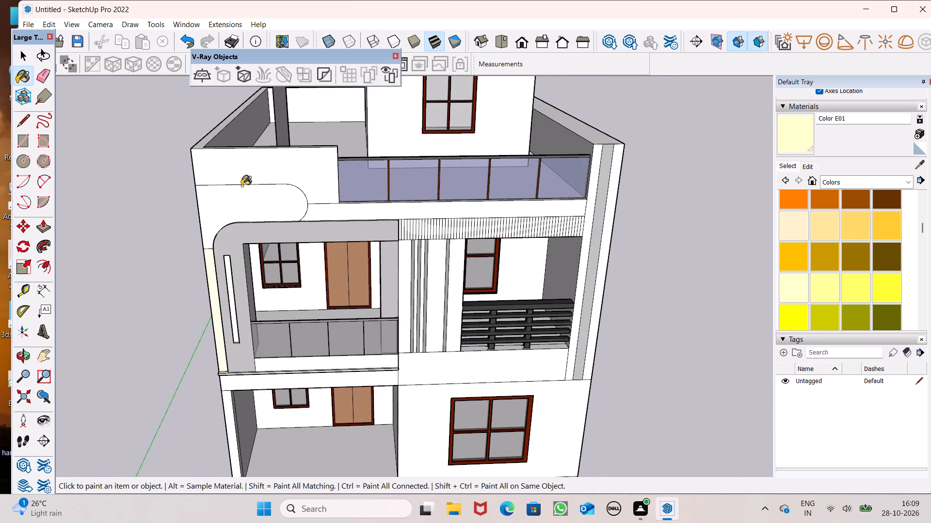
pyautogui.click(275, 173)
# Paint the front, side and rear outer walls of the rooftop room with pale yellow Color E01.
pyautogui.scroll(-2, 199, 512)
pyautogui.scroll(-5, 274, 522)
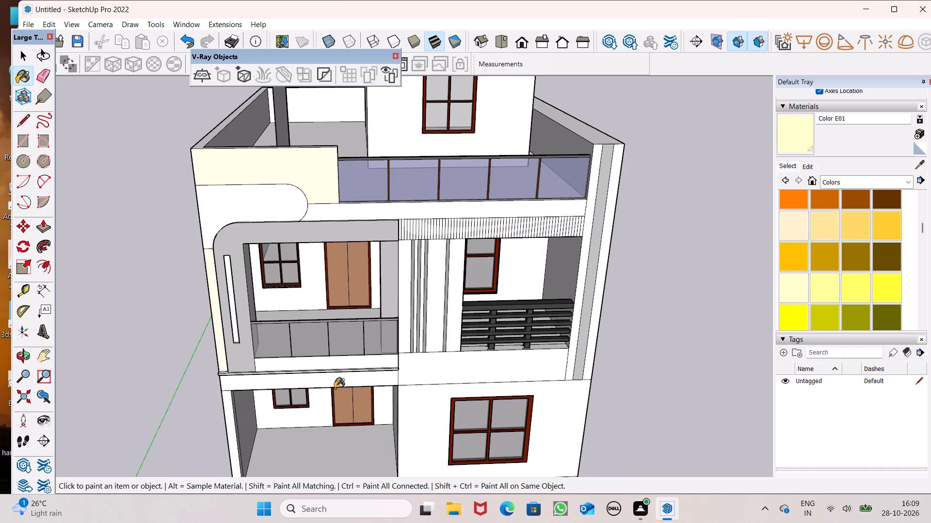
pyautogui.scroll(1, 286, 382)
pyautogui.scroll(-7, 267, 361)
pyautogui.scroll(7, 346, 210)
pyautogui.click(347, 204)
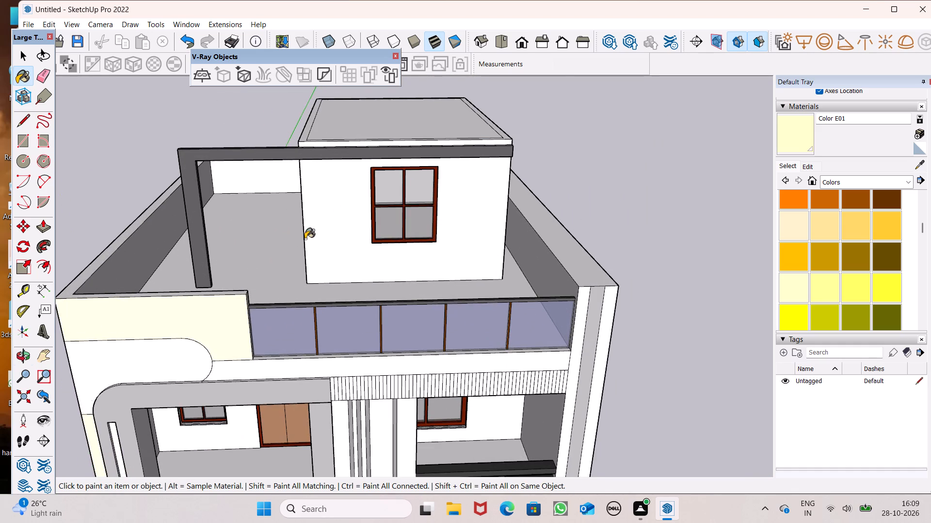
pyautogui.moveTo(307, 253); pyautogui.dragTo(496, 266, button='middle')
pyautogui.click(317, 238)
pyautogui.moveTo(346, 277); pyautogui.dragTo(1, 233, button='middle')
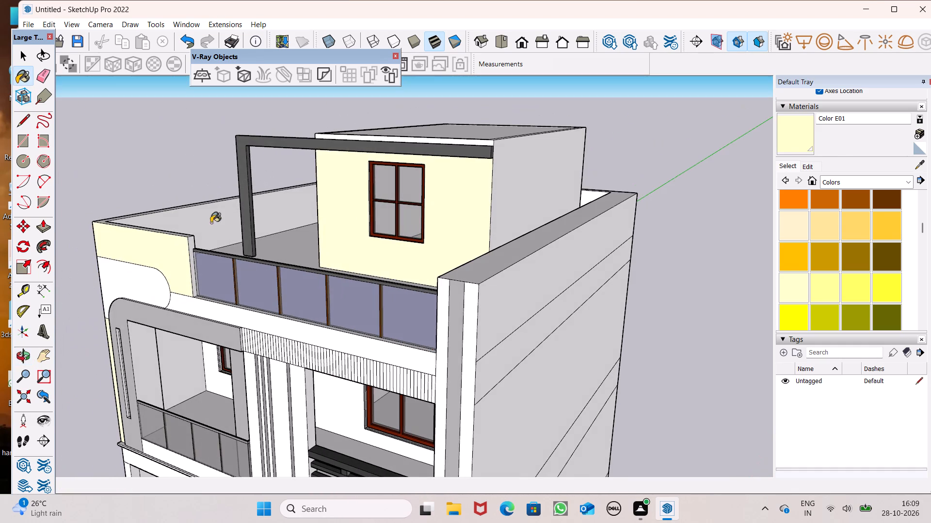
pyautogui.click(530, 182)
pyautogui.moveTo(540, 218); pyautogui.dragTo(15, 234, button='middle')
pyautogui.scroll(1, 539, 218)
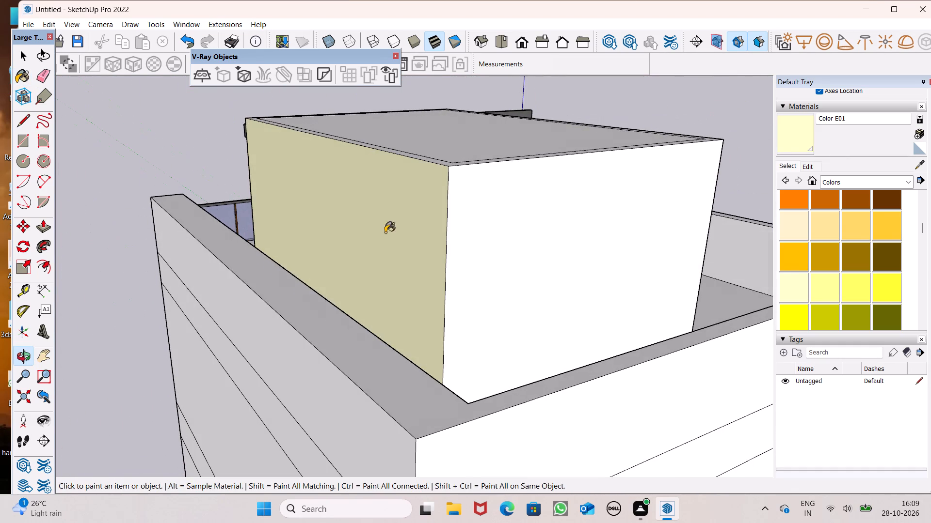
pyautogui.click(524, 247)
# Paint the terrace parapet's top, the end face beside the glass railing, and the adjoining inner faces with Color E01.
pyautogui.moveTo(357, 226); pyautogui.dragTo(689, 346, button='middle')
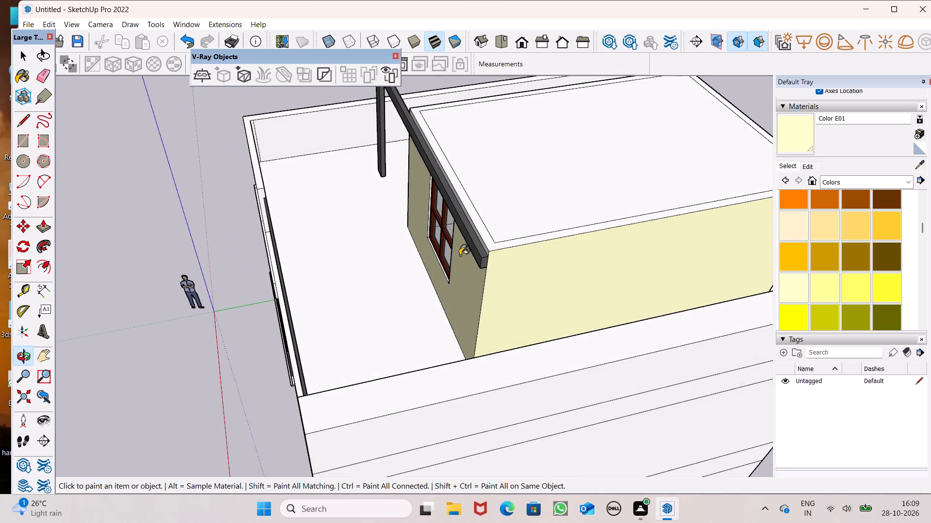
pyautogui.scroll(-3, 438, 260)
pyautogui.moveTo(468, 263); pyautogui.dragTo(711, 219, button='middle')
pyautogui.moveTo(510, 269); pyautogui.dragTo(530, 252, button='middle')
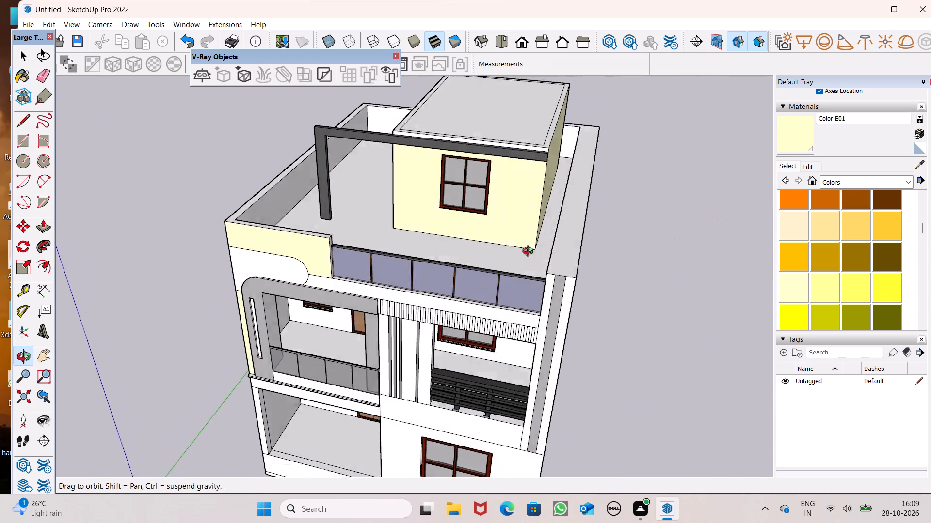
pyautogui.moveTo(530, 252); pyautogui.dragTo(643, 225, button='middle')
pyautogui.scroll(1, 377, 215)
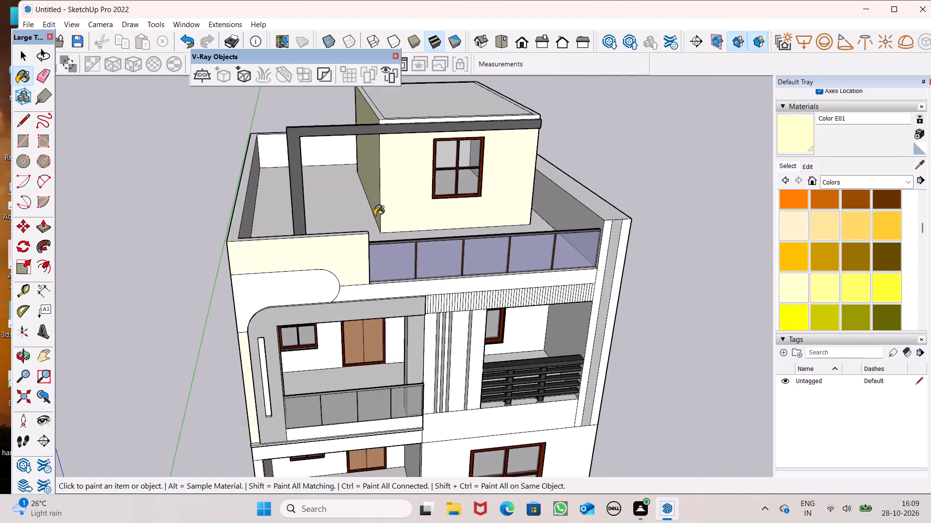
pyautogui.scroll(3, 374, 215)
pyautogui.scroll(6, 295, 252)
pyautogui.click(292, 243)
pyautogui.moveTo(346, 264); pyautogui.dragTo(63, 271, button='middle')
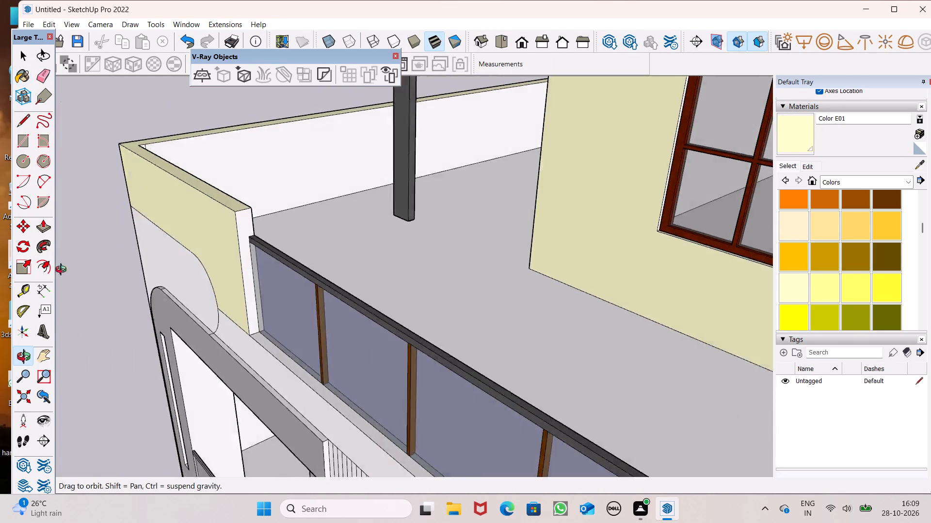
pyautogui.moveTo(63, 271); pyautogui.dragTo(5, 267, button='middle')
pyautogui.scroll(3, 156, 231)
pyautogui.click(266, 210)
pyautogui.click(313, 104)
pyautogui.moveTo(337, 234); pyautogui.dragTo(156, 237, button='middle')
pyautogui.scroll(1, 156, 237)
pyautogui.click(228, 195)
# Erase the extra vertical line near the front corner of the long side parapet's inner face and repaint that face with Color E01.
pyautogui.scroll(-6, 291, 392)
pyautogui.moveTo(302, 341); pyautogui.dragTo(424, 328, button='middle')
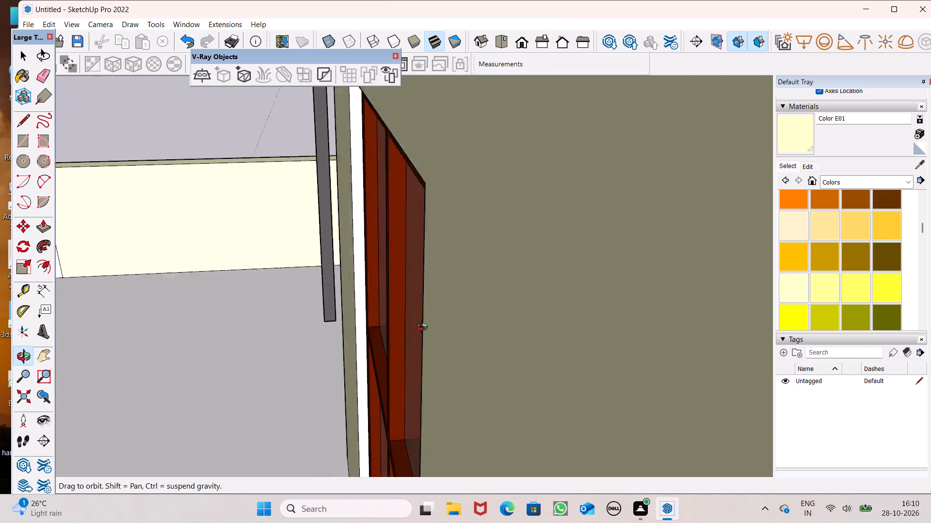
pyautogui.moveTo(424, 328); pyautogui.dragTo(438, 328, button='middle')
pyautogui.scroll(-6, 406, 333)
pyautogui.scroll(-5, 309, 269)
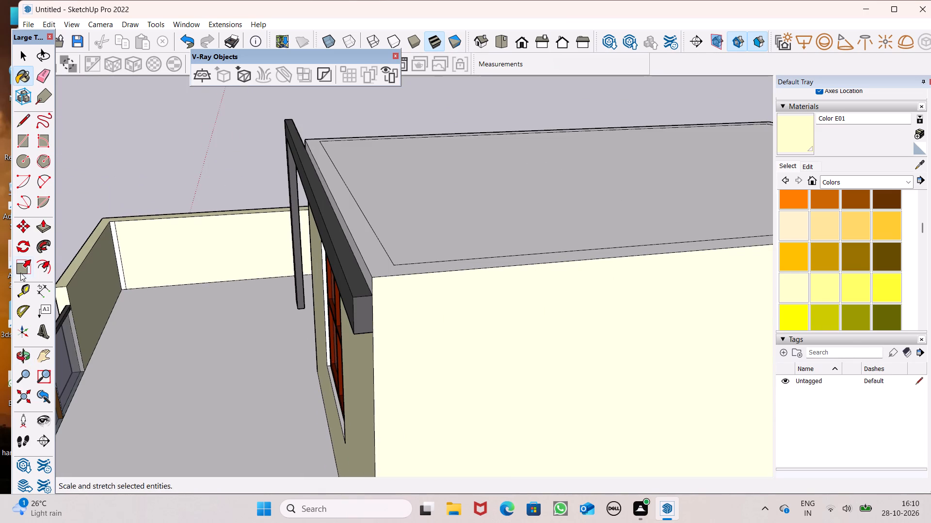
pyautogui.scroll(7, 17, 263)
pyautogui.click(42, 73)
pyautogui.scroll(4, 68, 204)
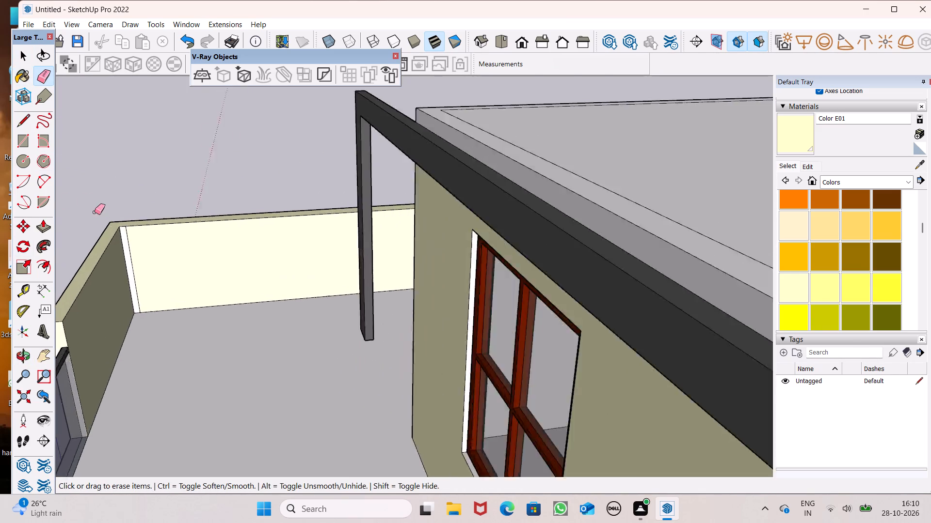
pyautogui.scroll(3, 95, 212)
pyautogui.scroll(3, 148, 252)
pyautogui.moveTo(144, 255); pyautogui.dragTo(139, 261)
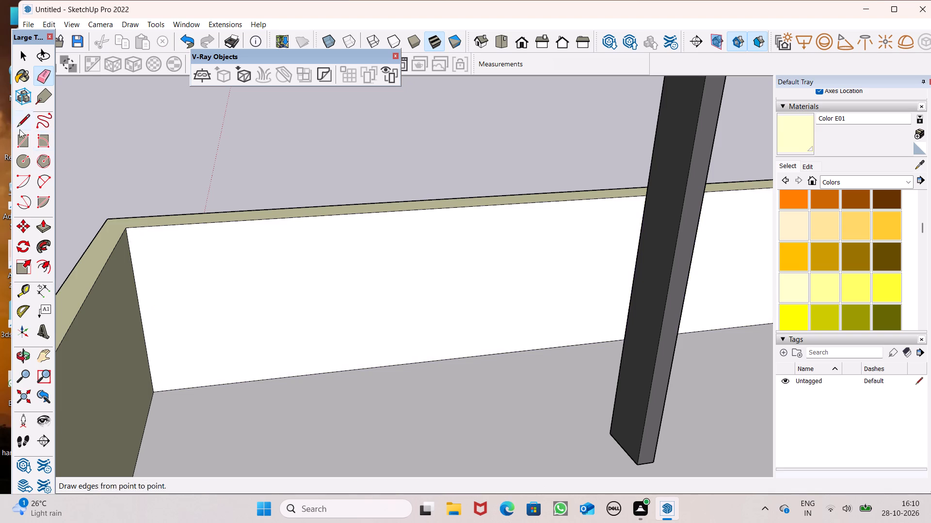
pyautogui.click(21, 78)
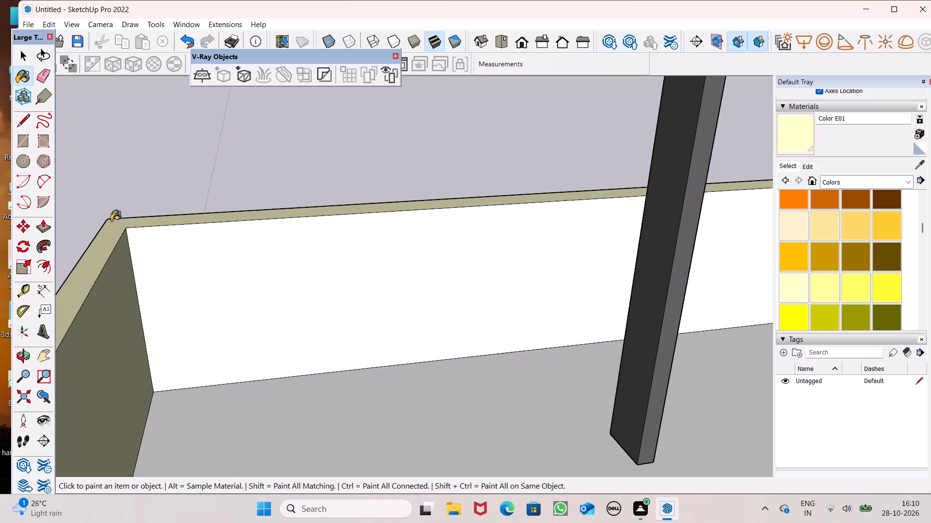
pyautogui.click(147, 249)
# Paint the inner faces of the rear parapet and the opposite side parapet with Color E01.
pyautogui.moveTo(140, 308); pyautogui.dragTo(529, 365, button='middle')
pyautogui.scroll(1, 529, 365)
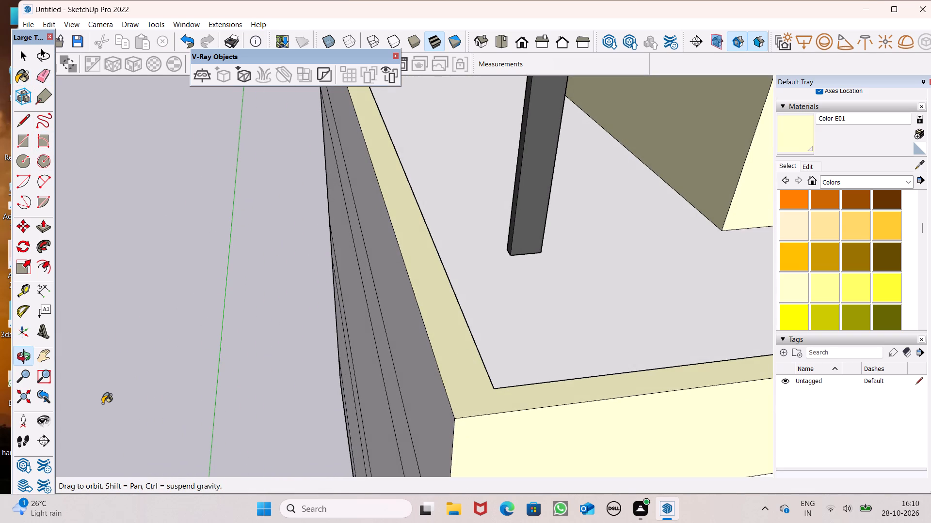
pyautogui.scroll(-5, 277, 352)
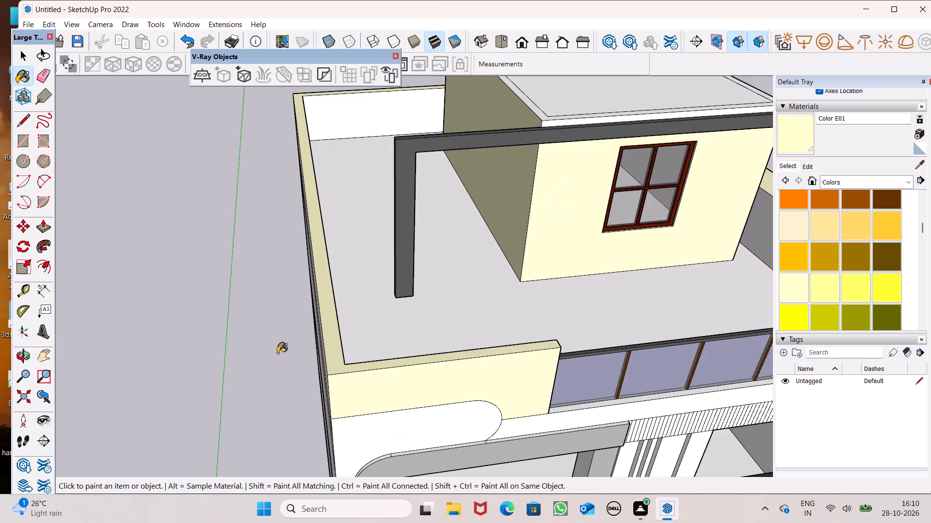
pyautogui.scroll(-4, 256, 384)
pyautogui.scroll(4, 362, 195)
pyautogui.click(323, 177)
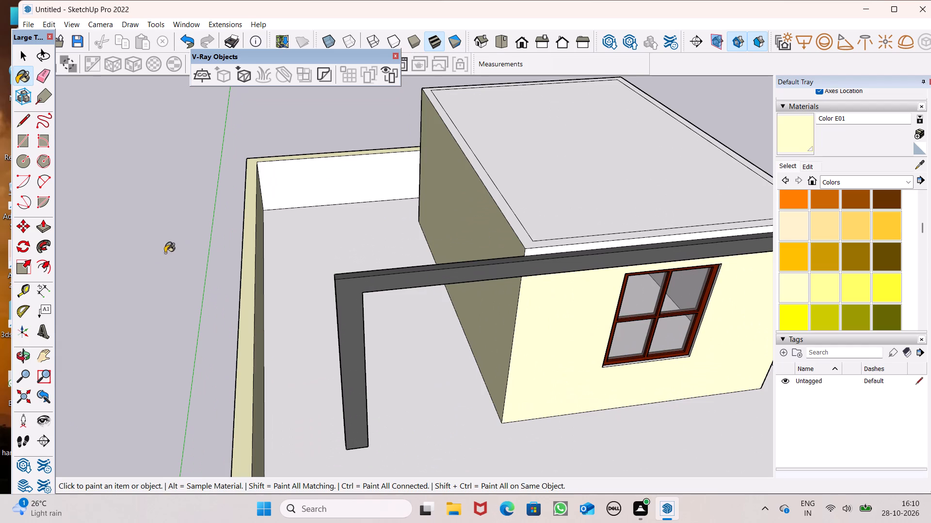
pyautogui.moveTo(163, 255); pyautogui.dragTo(208, 232, button='middle')
pyautogui.scroll(-4, 134, 187)
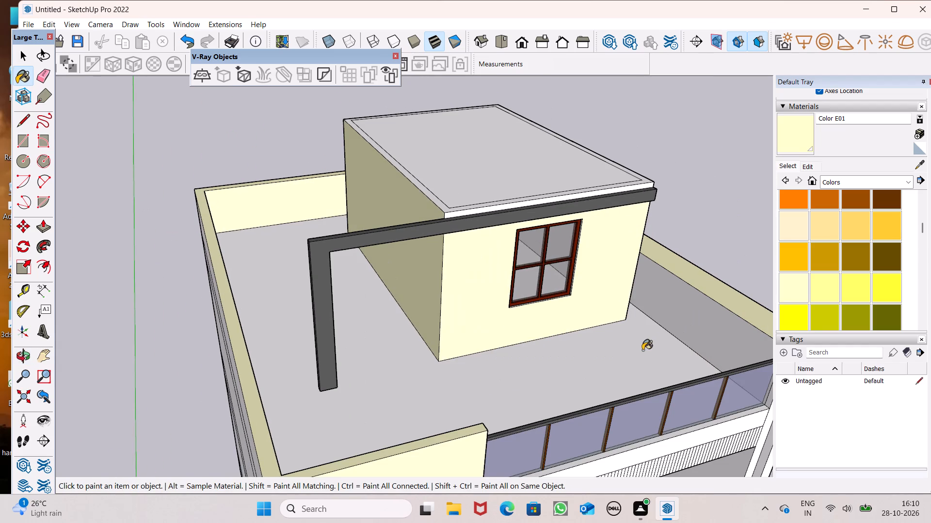
pyautogui.click(660, 335)
# Paint the narrow front wall face at the outer edge of the ground-floor porch opening with Color E01.
pyautogui.moveTo(537, 428); pyautogui.dragTo(351, 340, button='middle')
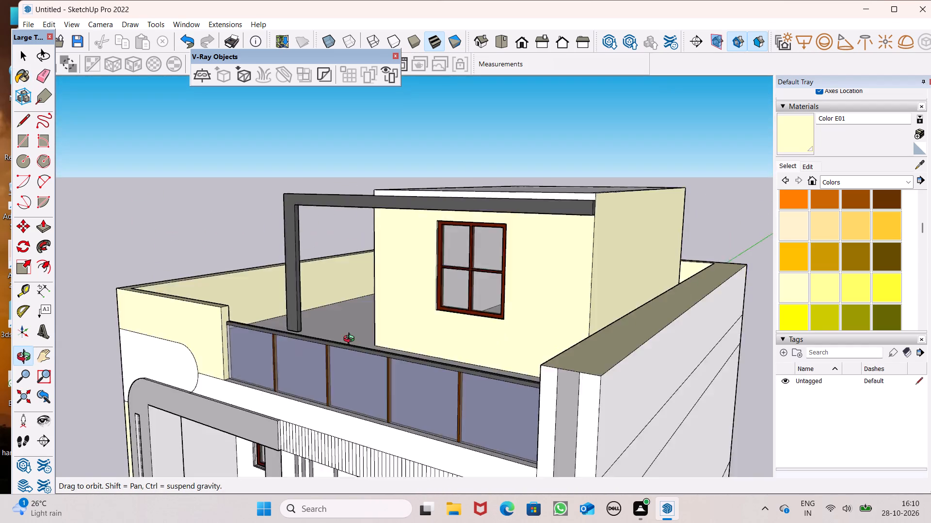
pyautogui.moveTo(351, 340); pyautogui.dragTo(450, 315, button='middle')
pyautogui.scroll(1, 450, 315)
pyautogui.scroll(-9, 424, 286)
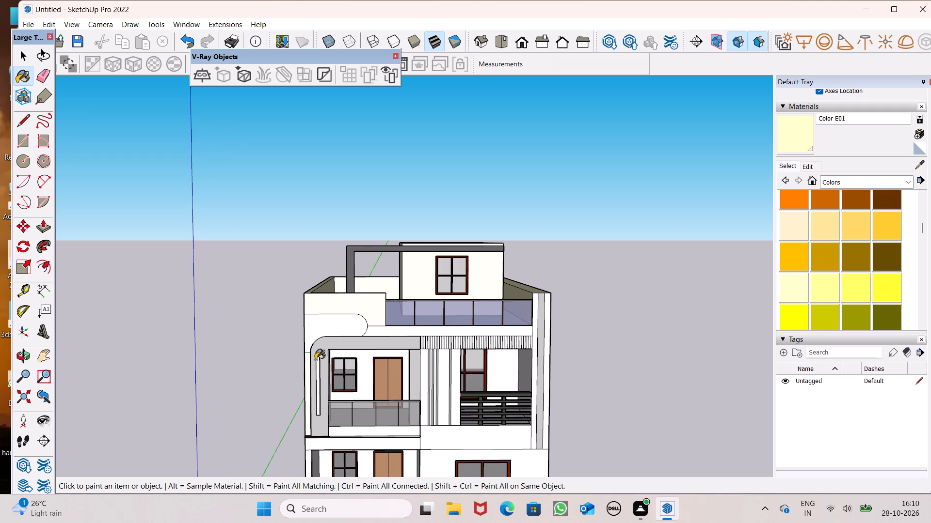
pyautogui.scroll(-4, 315, 299)
pyautogui.scroll(6, 292, 503)
pyautogui.scroll(6, 314, 441)
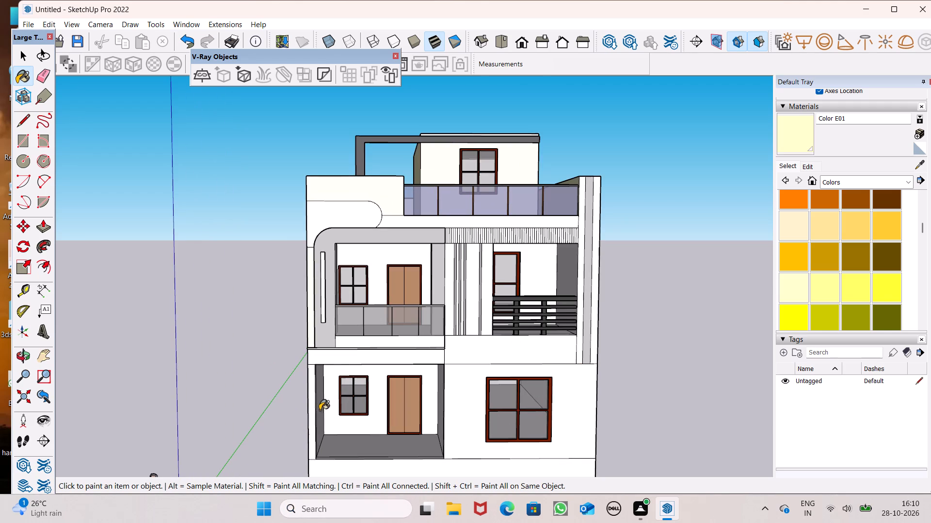
pyautogui.click(313, 419)
pyautogui.scroll(-4, 293, 380)
pyautogui.moveTo(293, 386); pyautogui.dragTo(289, 399, button='middle')
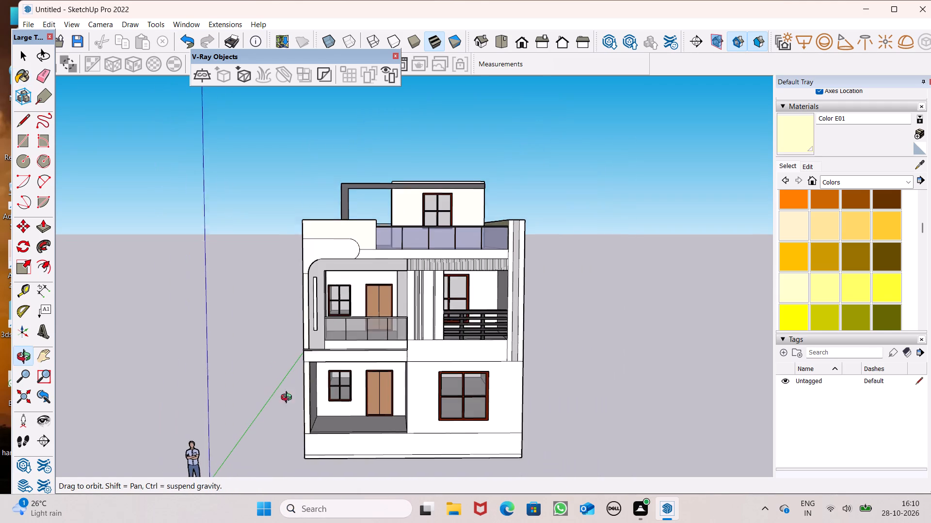
pyautogui.moveTo(289, 399); pyautogui.dragTo(274, 418, button='middle')
pyautogui.scroll(-2, 259, 366)
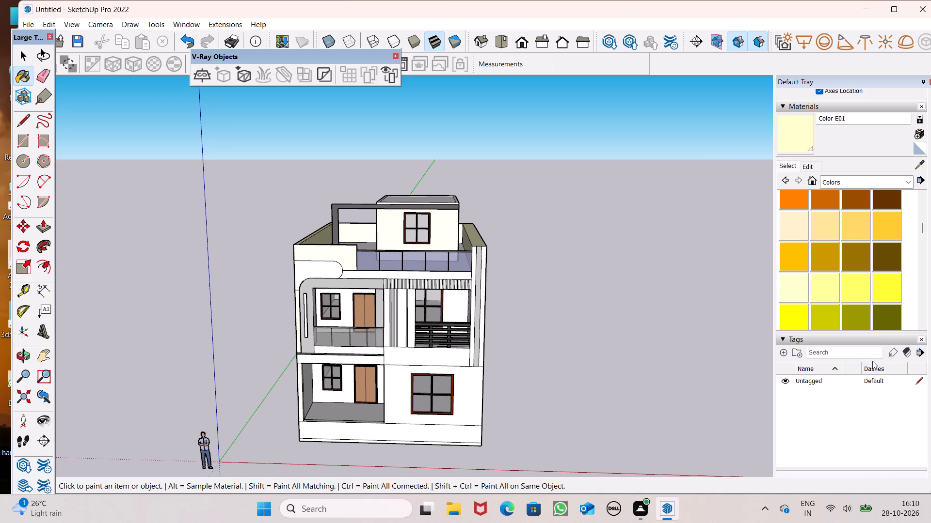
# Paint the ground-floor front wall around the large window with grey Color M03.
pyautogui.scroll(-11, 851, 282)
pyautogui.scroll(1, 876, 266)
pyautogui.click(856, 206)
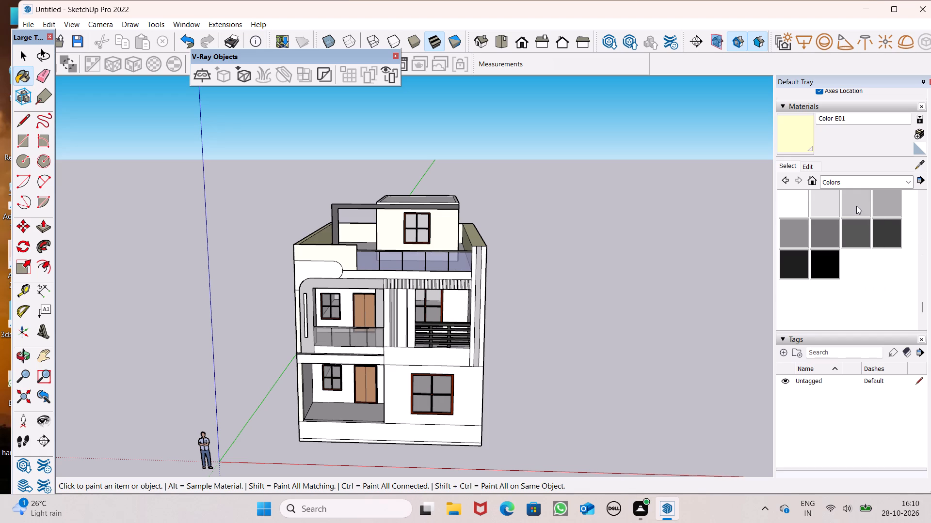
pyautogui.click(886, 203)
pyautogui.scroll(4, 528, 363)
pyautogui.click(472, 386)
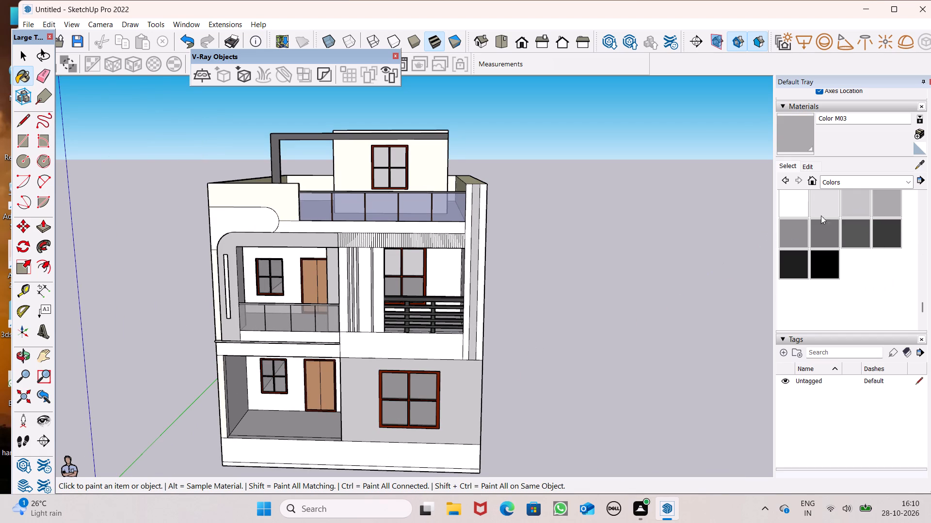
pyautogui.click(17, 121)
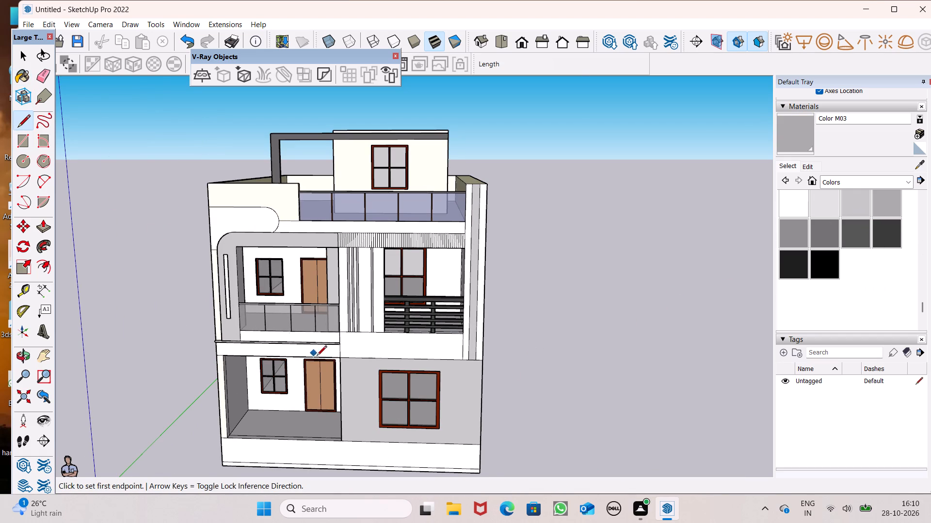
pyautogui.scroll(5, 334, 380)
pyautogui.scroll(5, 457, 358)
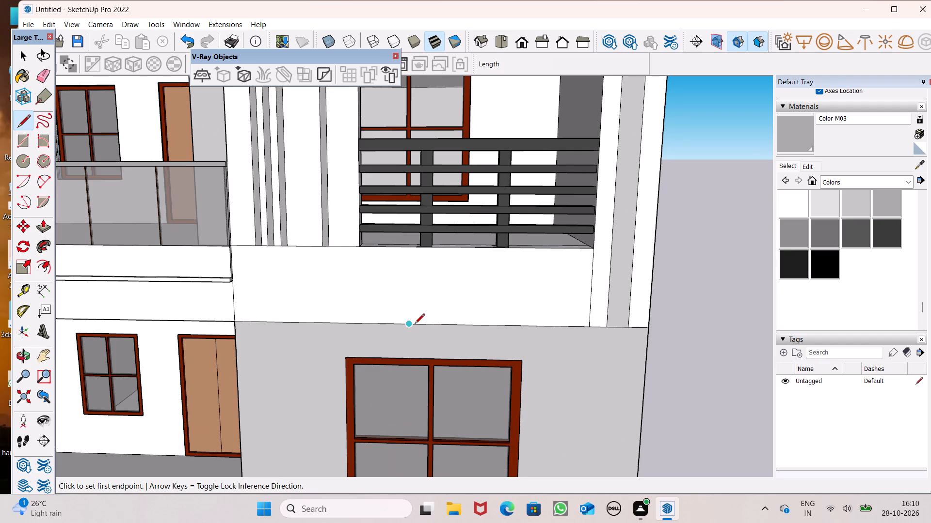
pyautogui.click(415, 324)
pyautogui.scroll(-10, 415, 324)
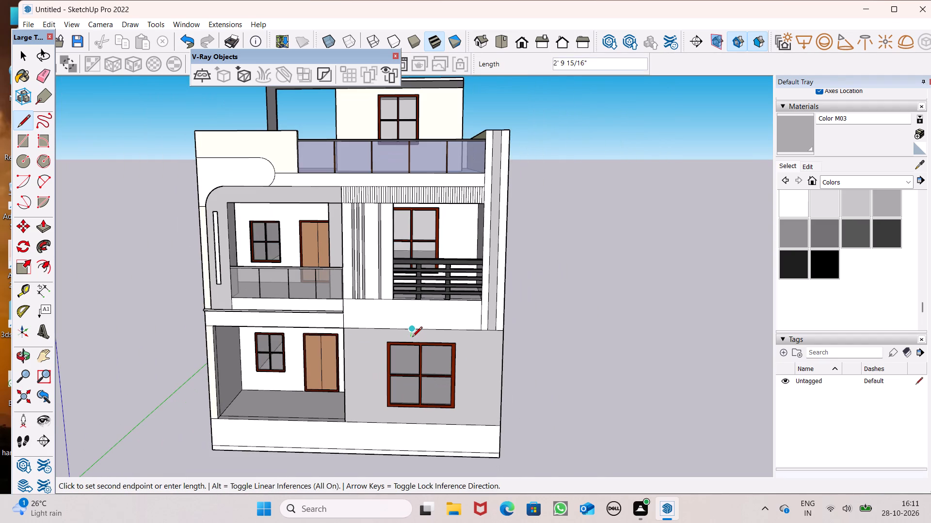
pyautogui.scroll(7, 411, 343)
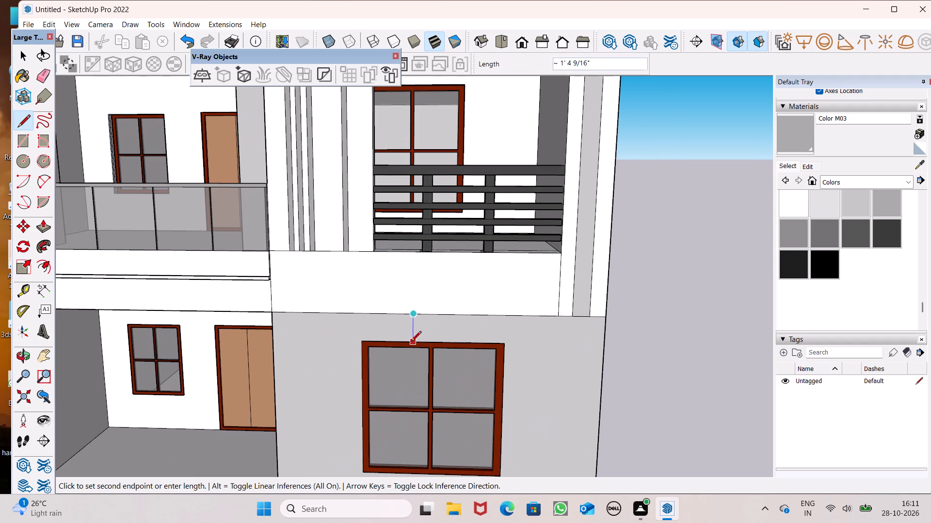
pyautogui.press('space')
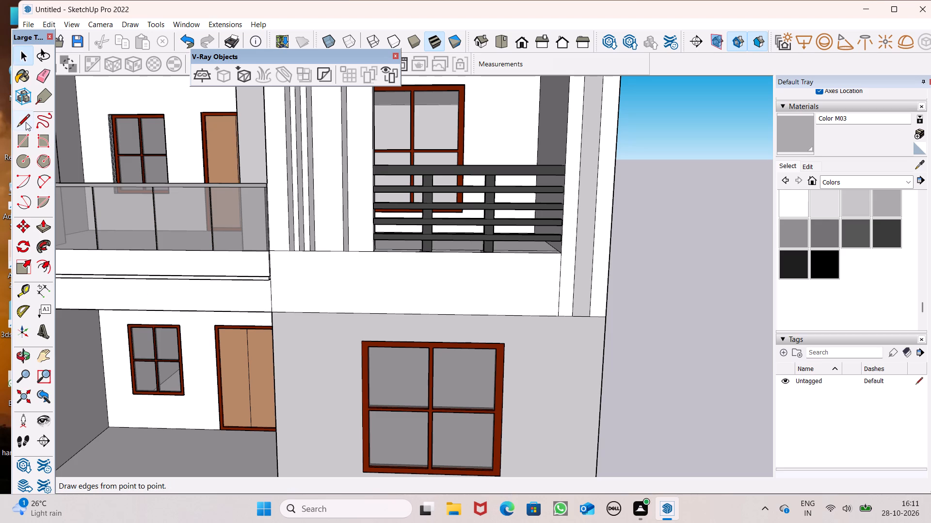
# Split the ground-floor front wall with vertical lines below and above the window, about 1' 9 3/16" and 1' 4 9/16" long.
pyautogui.click(26, 122)
pyautogui.scroll(-3, 642, 342)
pyautogui.scroll(3, 496, 483)
pyautogui.scroll(-6, 484, 306)
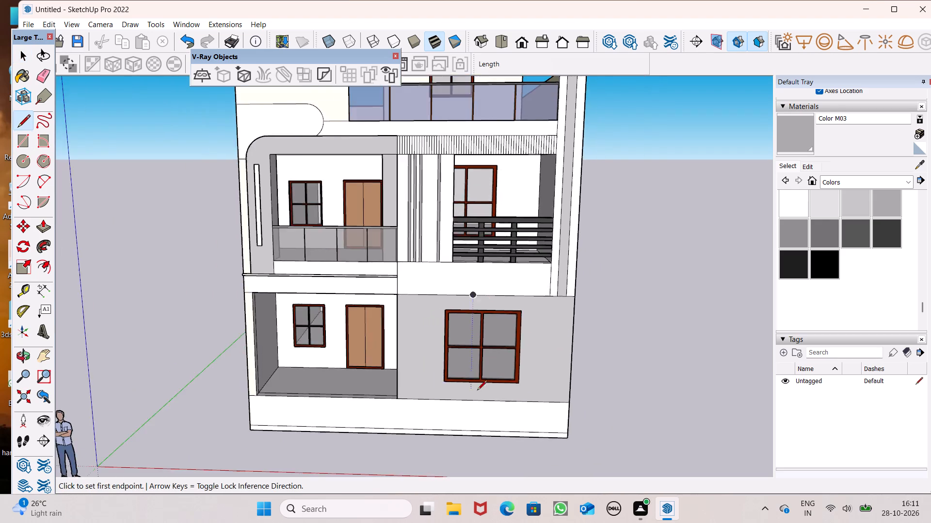
pyautogui.scroll(6, 477, 391)
pyautogui.click(490, 409)
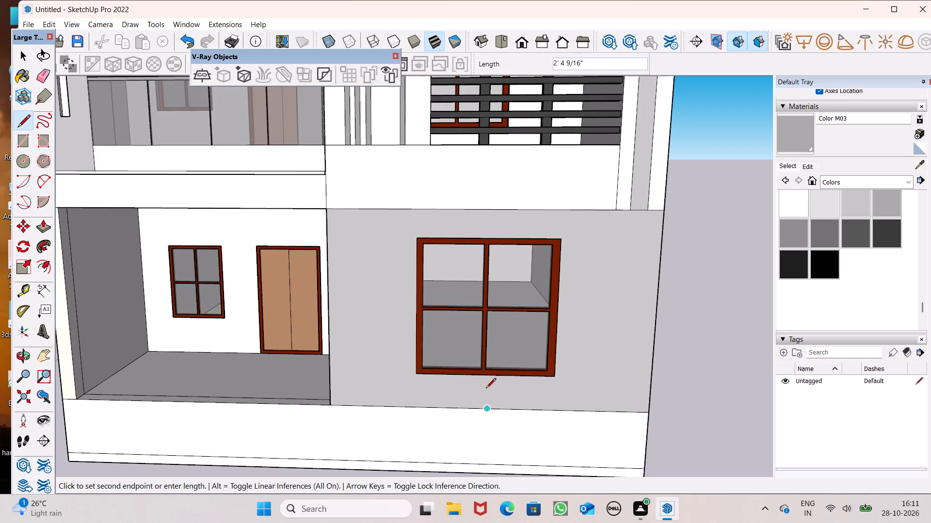
pyautogui.click(488, 375)
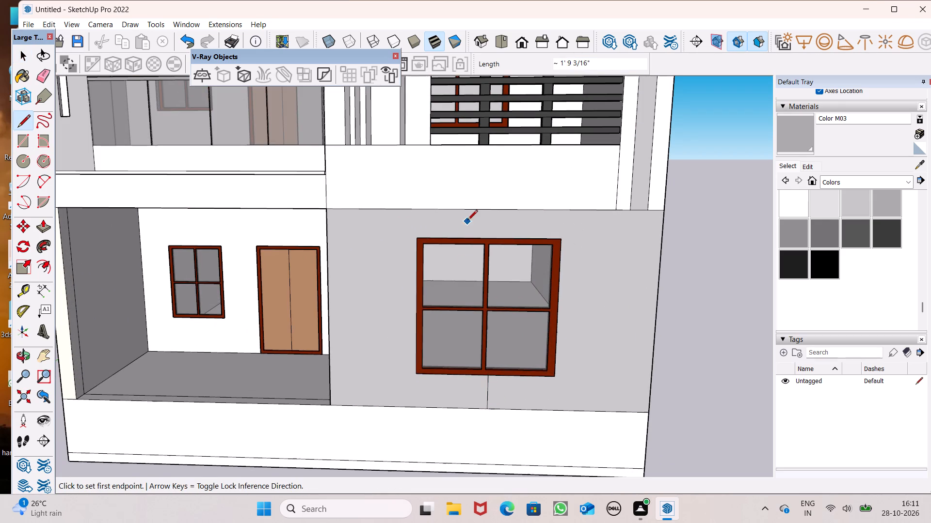
pyautogui.click(495, 210)
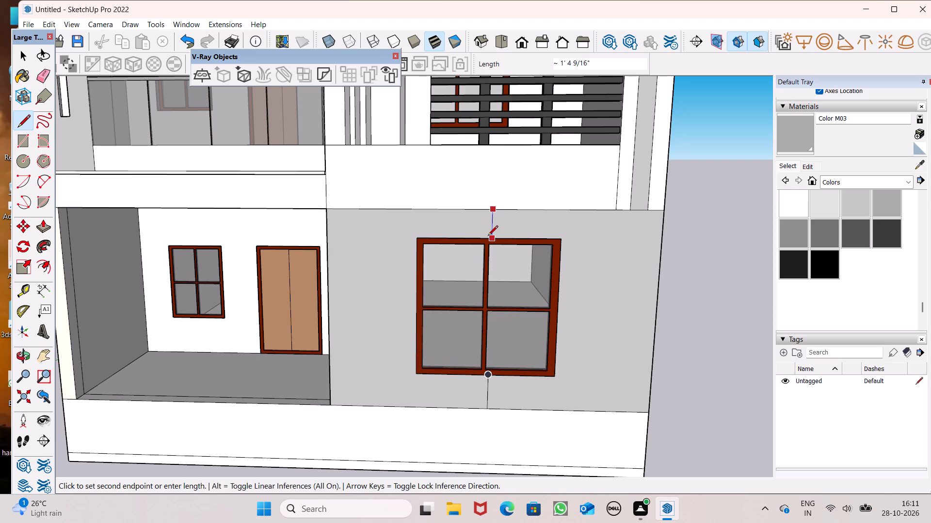
pyautogui.click(488, 236)
pyautogui.scroll(-3, 469, 203)
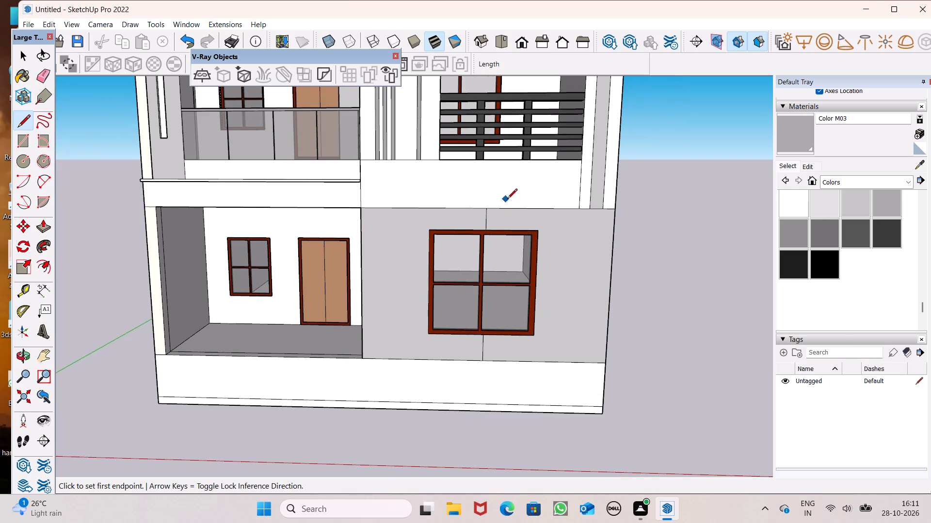
# Paint the front wall section between the porch opening and the window's dividing lines with Color M02.
pyautogui.click(891, 211)
pyautogui.click(418, 264)
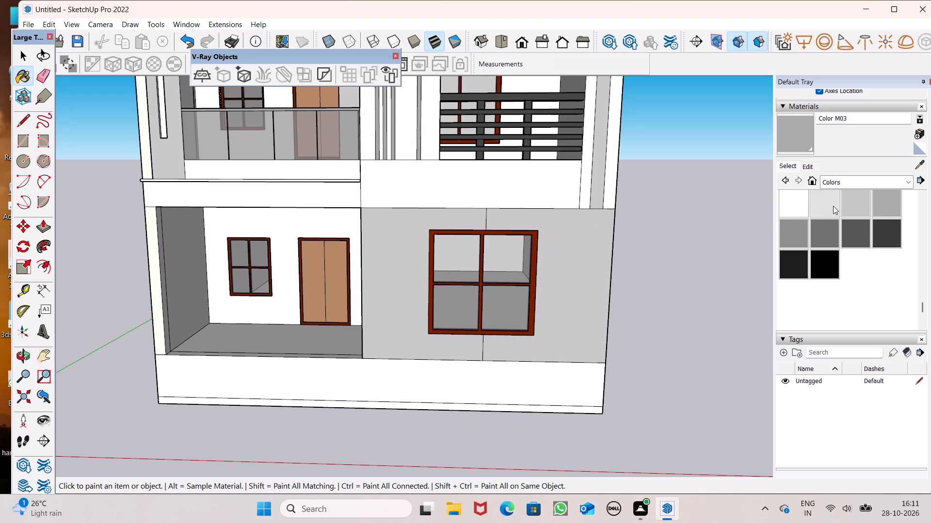
pyautogui.click(861, 196)
pyautogui.click(457, 221)
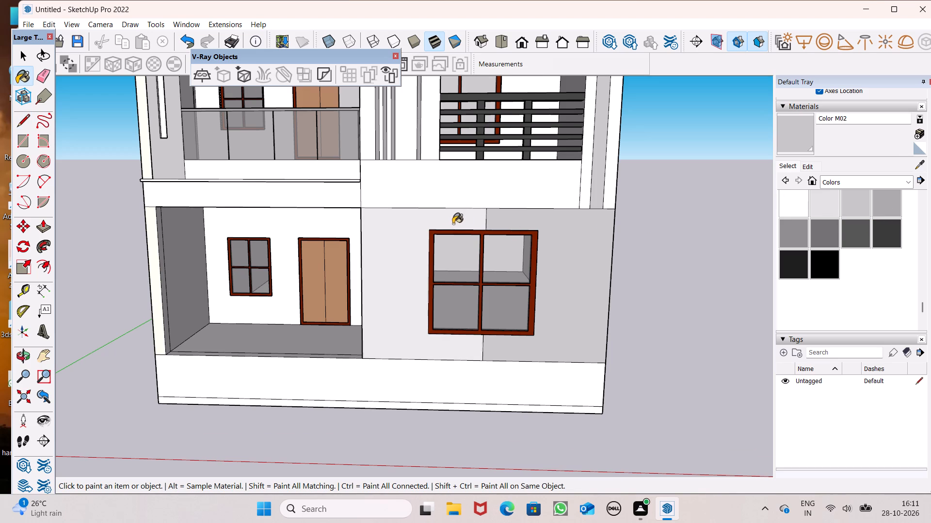
# Paint the recessed first-floor wall behind the balcony railing with Color M02.
pyautogui.scroll(-6, 452, 225)
pyautogui.moveTo(450, 309); pyautogui.dragTo(417, 372, button='middle')
pyautogui.scroll(1, 417, 372)
pyautogui.scroll(-5, 498, 304)
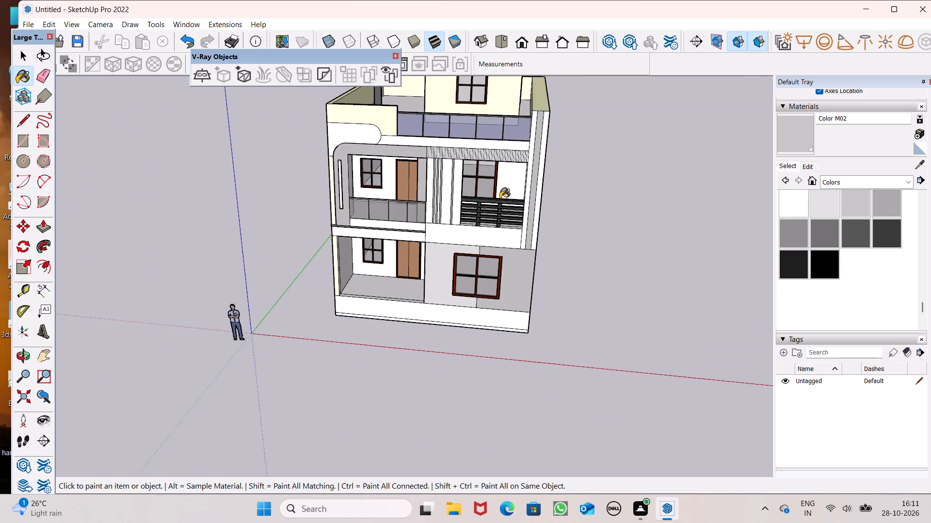
pyautogui.scroll(4, 501, 197)
pyautogui.click(519, 201)
pyautogui.scroll(-4, 476, 291)
# Repaint the rooftop room's front, both side and rear walls with Color M02.
pyautogui.scroll(6, 491, 144)
pyautogui.click(493, 143)
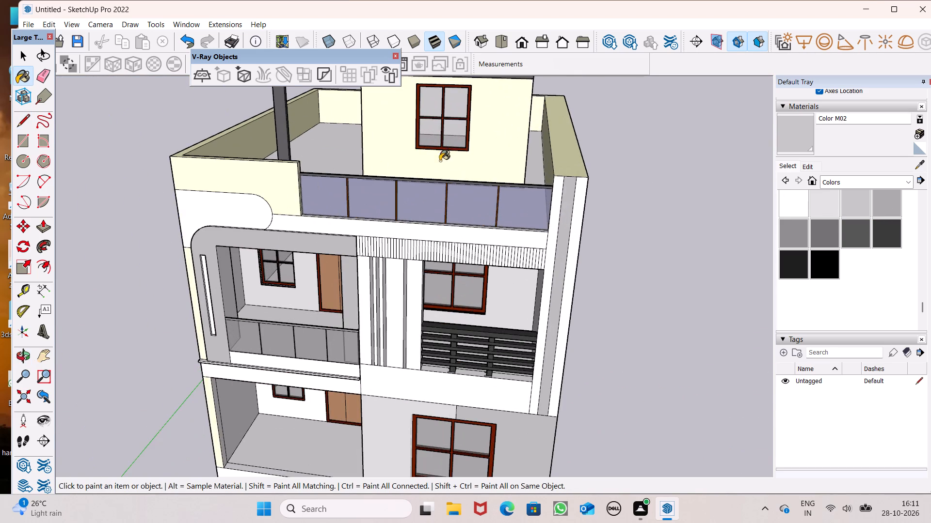
pyautogui.moveTo(441, 162); pyautogui.dragTo(562, 144, button='middle')
pyautogui.scroll(1, 562, 144)
pyautogui.click(306, 123)
pyautogui.moveTo(394, 150); pyautogui.dragTo(64, 151, button='middle')
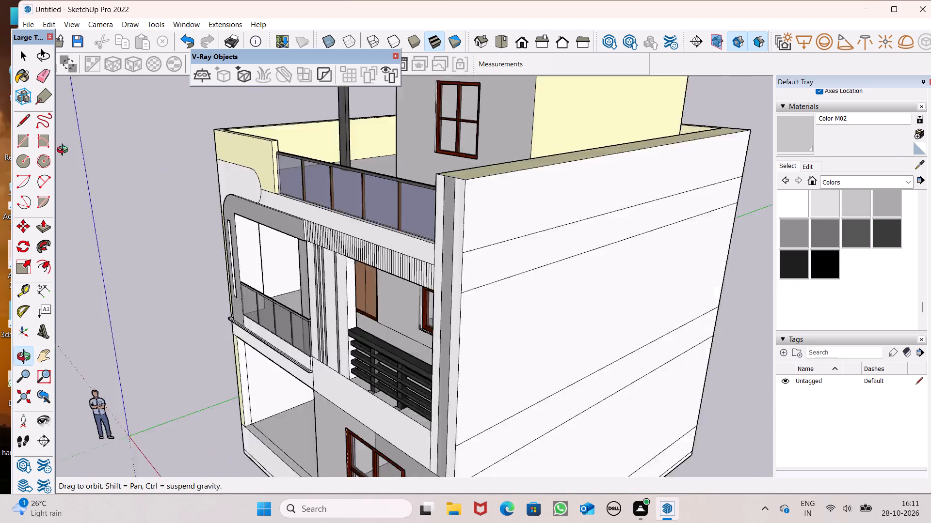
pyautogui.moveTo(64, 151); pyautogui.dragTo(0, 172, button='middle')
pyautogui.click(608, 157)
pyautogui.scroll(-6, 425, 168)
pyautogui.moveTo(613, 160); pyautogui.dragTo(256, 169, button='middle')
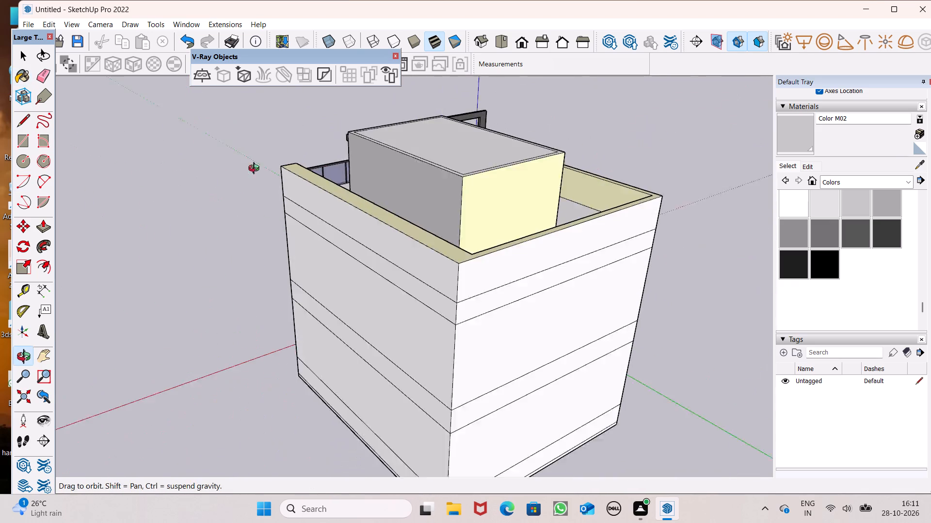
pyautogui.moveTo(256, 169); pyautogui.dragTo(243, 168, button='middle')
pyautogui.moveTo(451, 204); pyautogui.dragTo(448, 200)
pyautogui.moveTo(393, 199); pyautogui.dragTo(930, 237, button='middle')
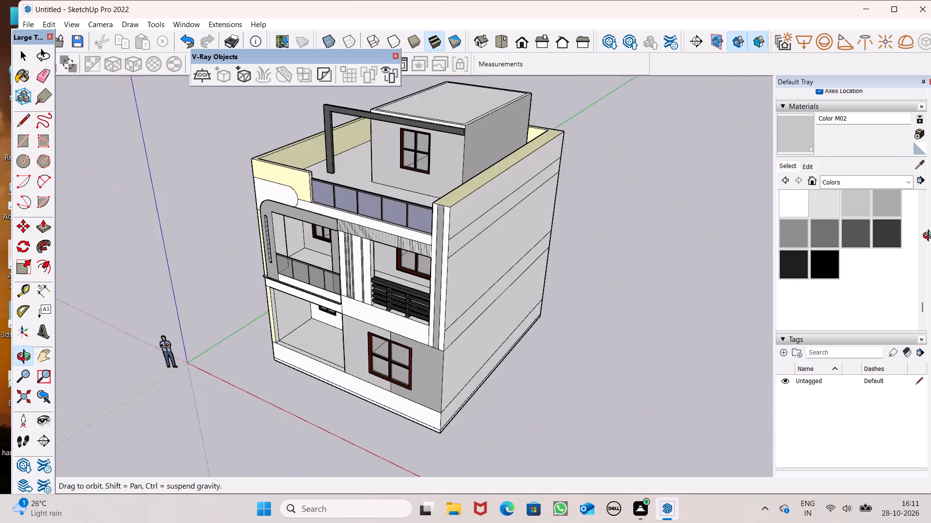
pyautogui.moveTo(930, 237); pyautogui.dragTo(930, 229, button='middle')
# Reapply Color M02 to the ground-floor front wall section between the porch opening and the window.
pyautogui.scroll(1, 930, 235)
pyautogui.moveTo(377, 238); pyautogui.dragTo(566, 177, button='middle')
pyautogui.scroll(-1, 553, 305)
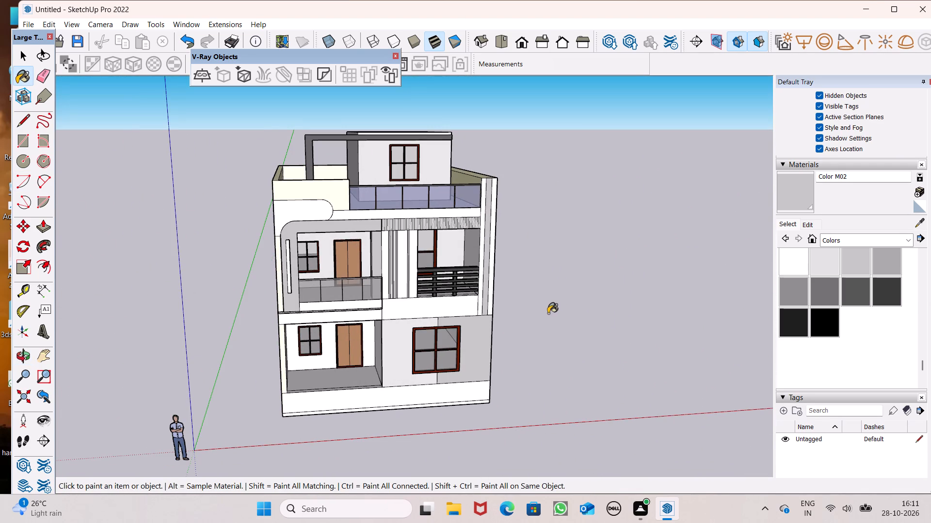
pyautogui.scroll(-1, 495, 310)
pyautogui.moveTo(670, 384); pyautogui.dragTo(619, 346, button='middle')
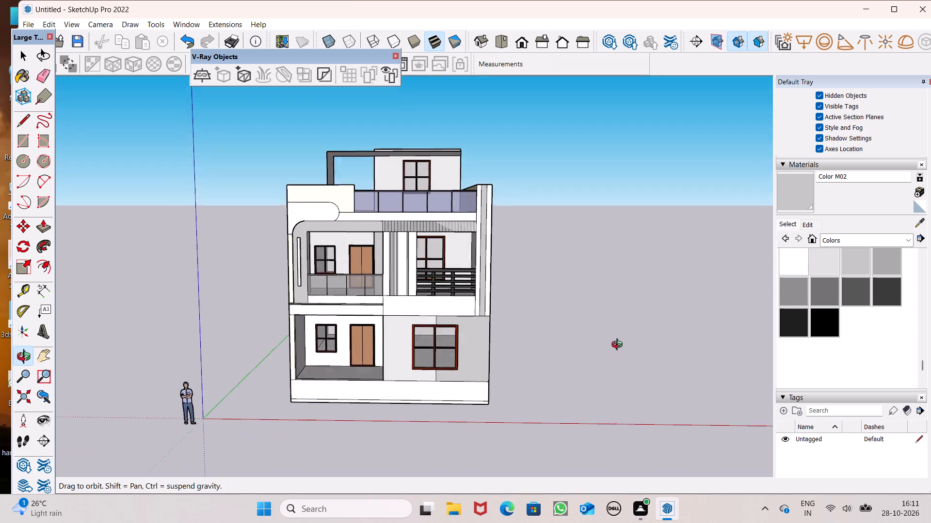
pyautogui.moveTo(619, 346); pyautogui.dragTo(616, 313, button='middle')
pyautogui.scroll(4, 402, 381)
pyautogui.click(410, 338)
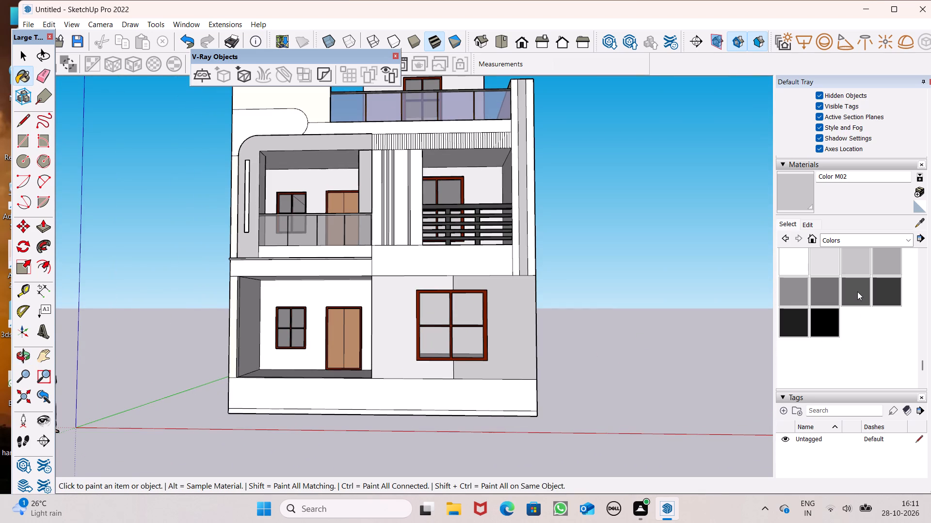
# Paint the outer section of the ground-floor window wall, away from the porch, with olive Color E07.
pyautogui.scroll(8, 856, 294)
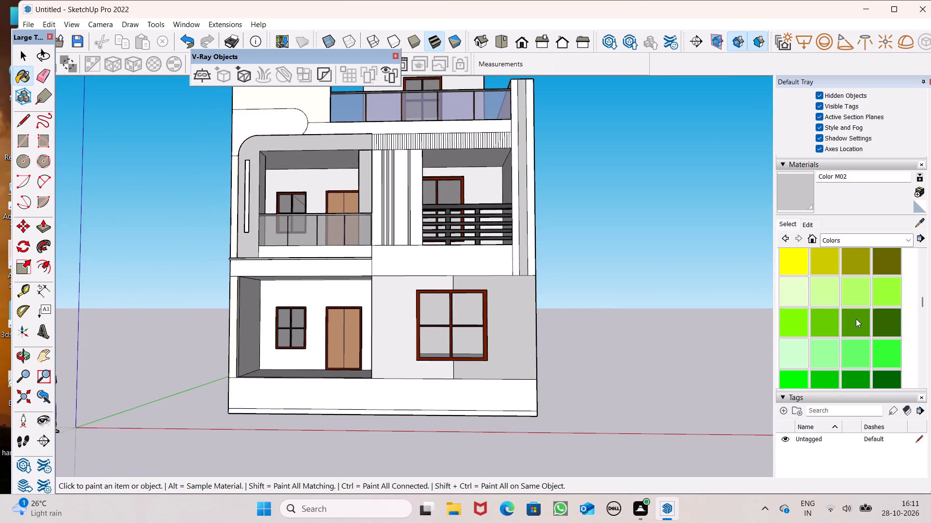
pyautogui.scroll(4, 856, 319)
pyautogui.scroll(-3, 856, 319)
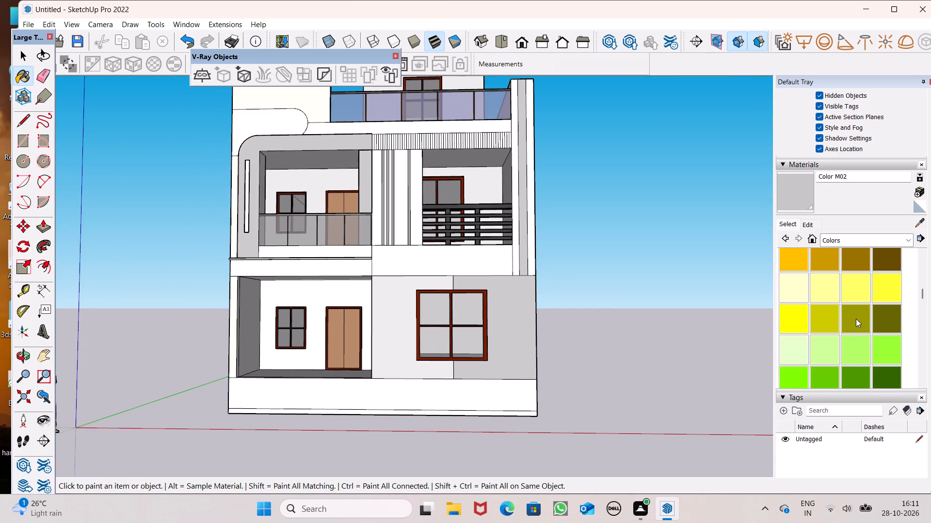
pyautogui.scroll(-3, 856, 319)
pyautogui.scroll(1, 852, 327)
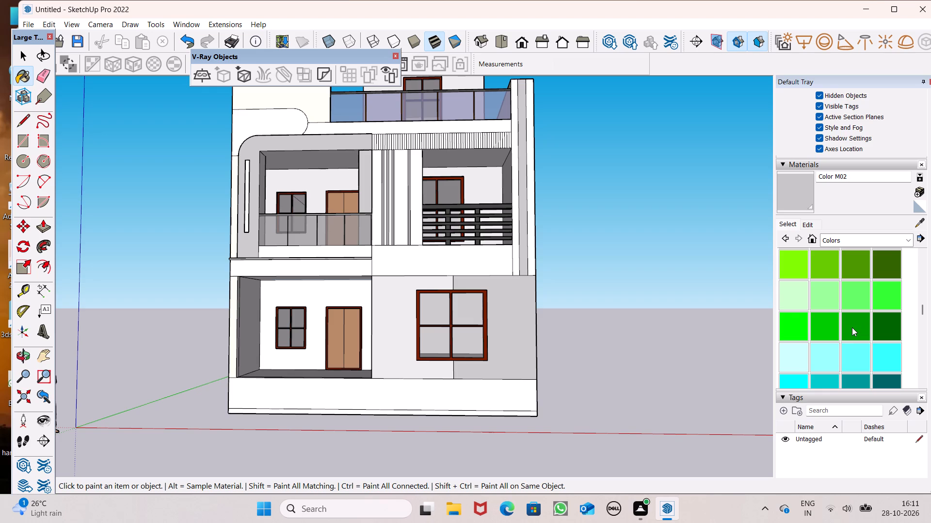
pyautogui.scroll(2, 852, 327)
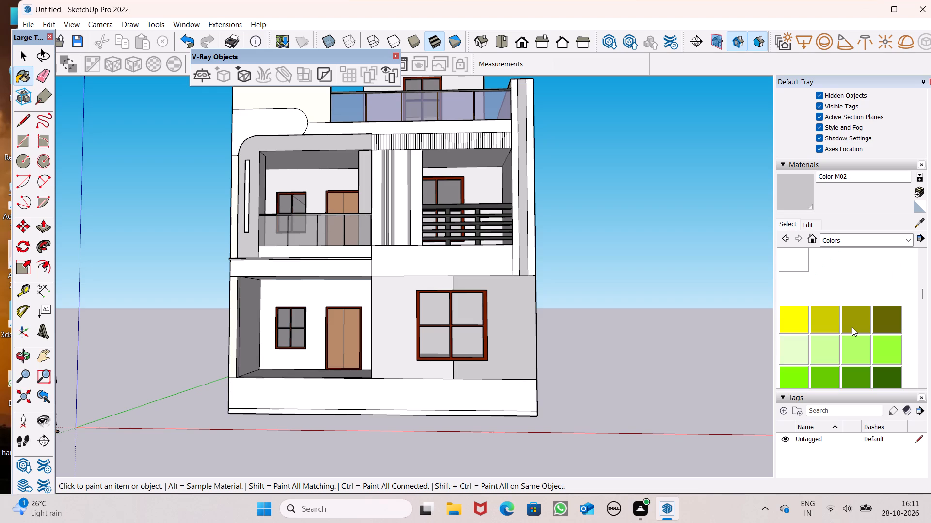
pyautogui.click(852, 327)
pyautogui.click(495, 329)
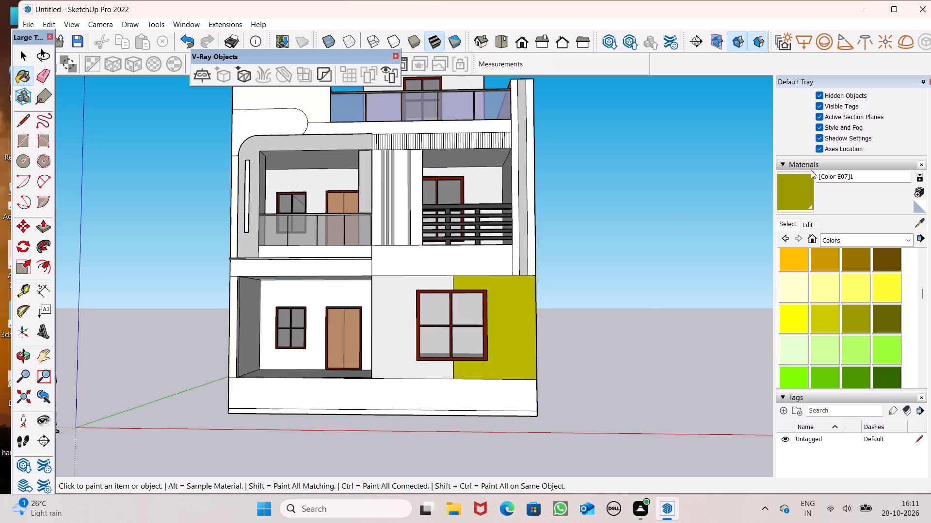
# Mute the olive wall colour by editing it to RGB 153, 153, 106.
pyautogui.click(810, 224)
pyautogui.click(822, 299)
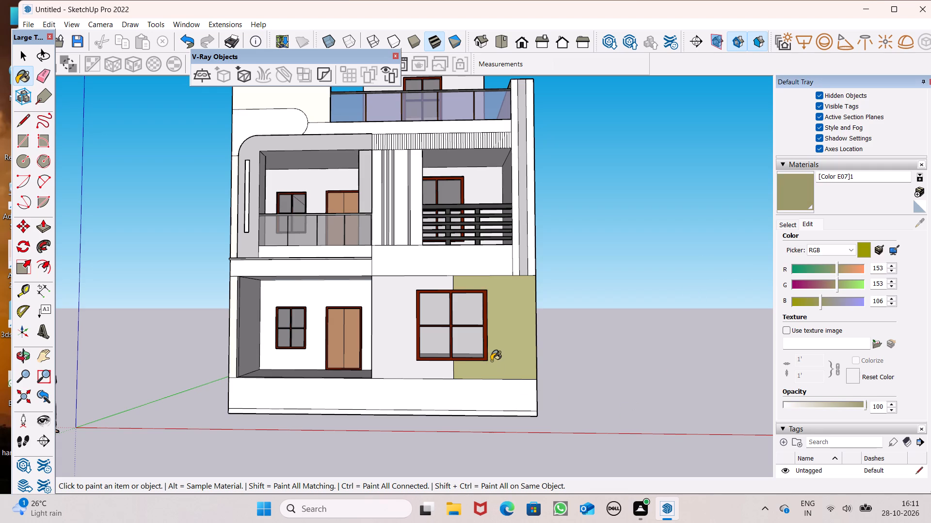
# Divide the plinth with a 3' vertical line below the porch's inner corner and a 15' 10 5/8" horizontal line under the window wall.
pyautogui.click(22, 126)
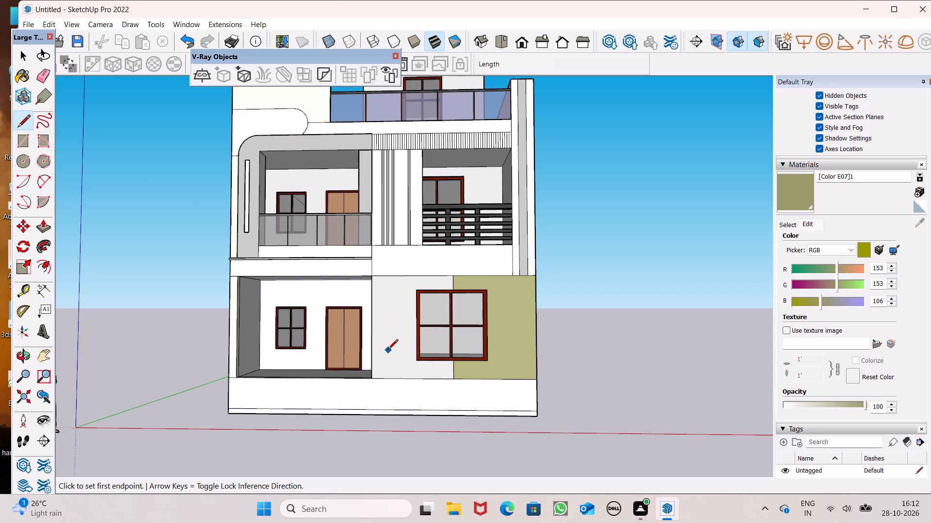
pyautogui.scroll(1, 392, 398)
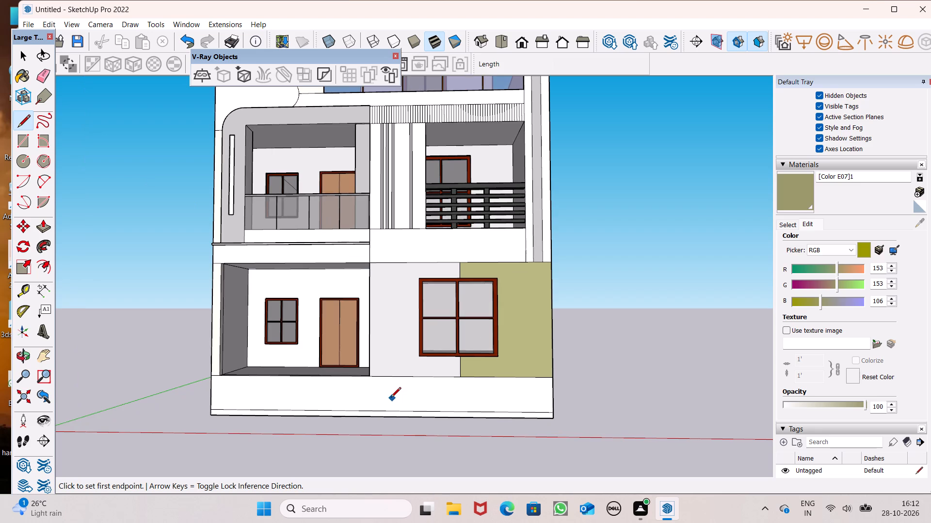
pyautogui.click(372, 372)
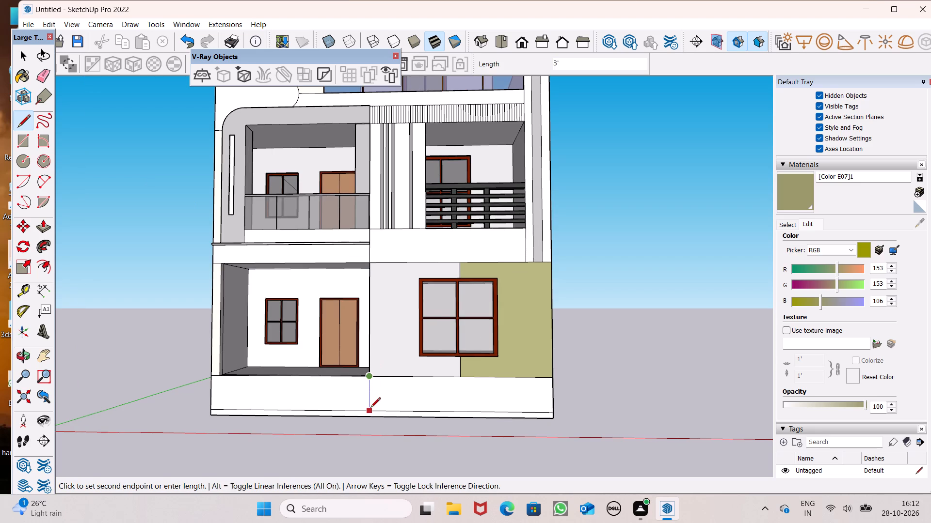
pyautogui.scroll(3, 371, 412)
pyautogui.click(372, 413)
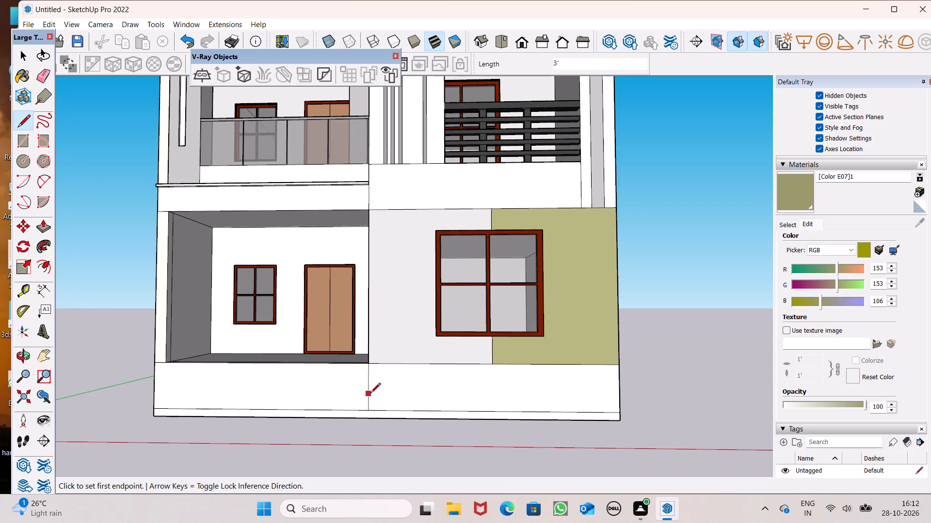
pyautogui.click(370, 394)
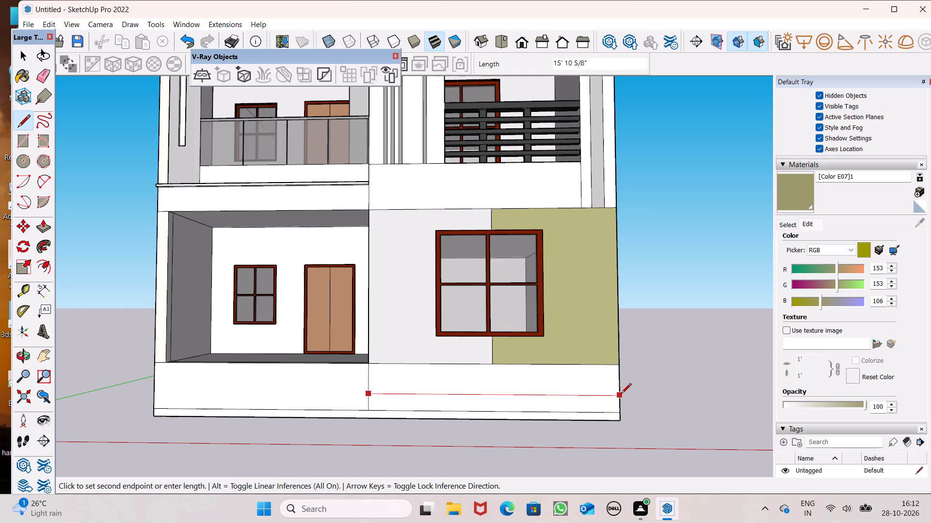
pyautogui.click(622, 394)
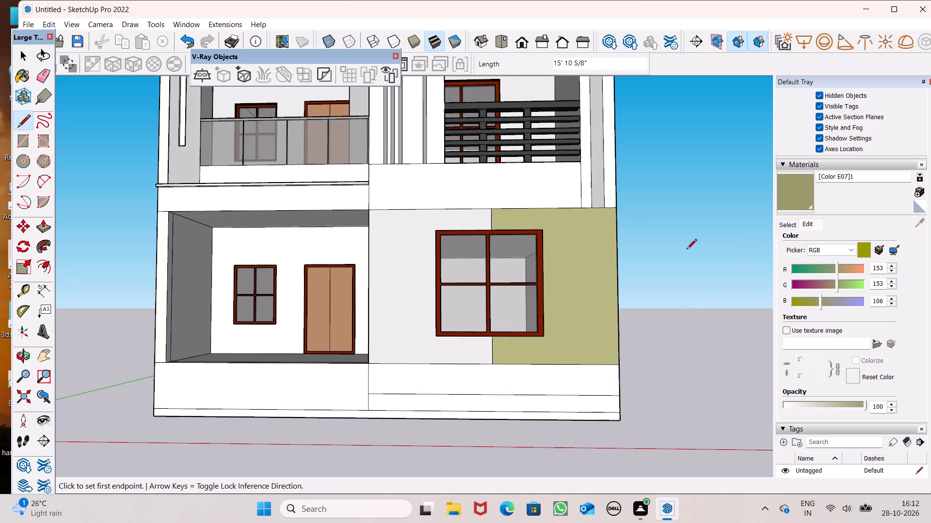
# Paint the lower plinth strip beneath the ground-floor window wall with grey Color M03.
pyautogui.click(790, 226)
pyautogui.scroll(-12, 847, 305)
pyautogui.scroll(2, 859, 299)
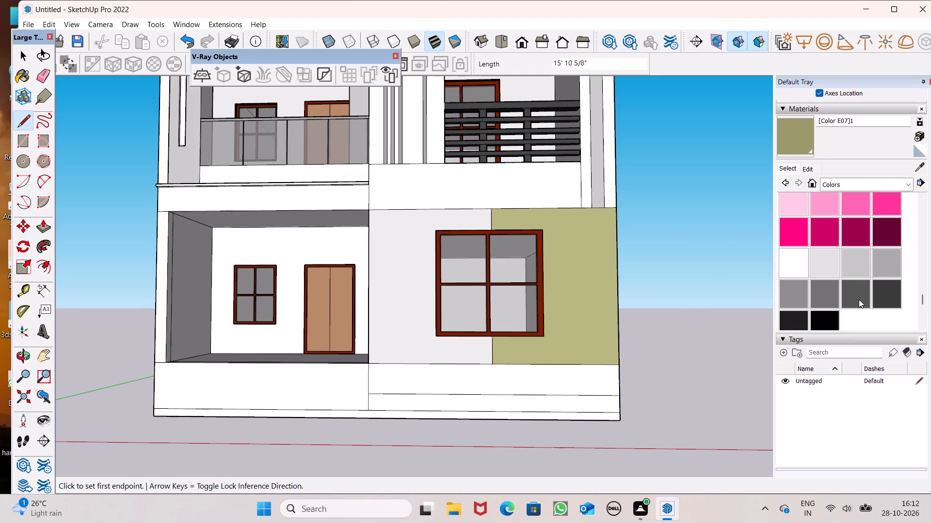
pyautogui.click(887, 273)
pyautogui.scroll(3, 711, 355)
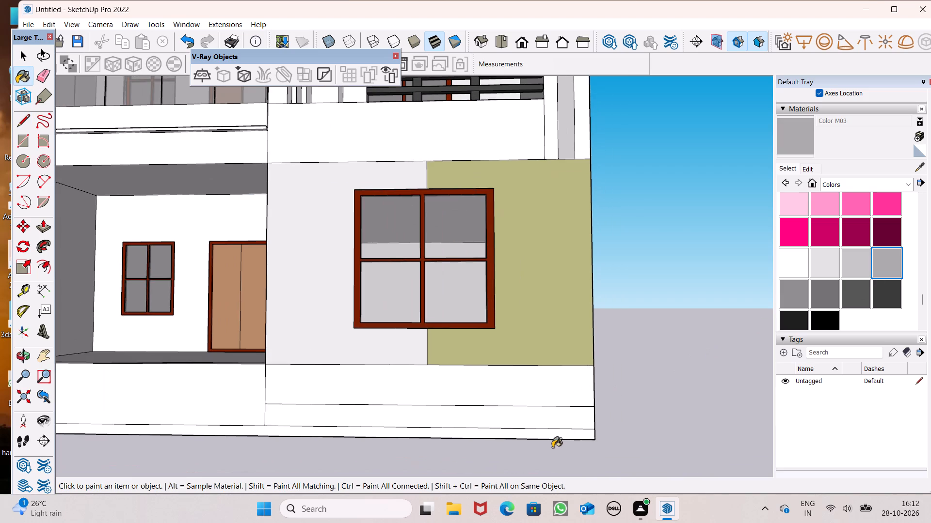
pyautogui.scroll(-2, 647, 405)
pyautogui.scroll(1, 623, 420)
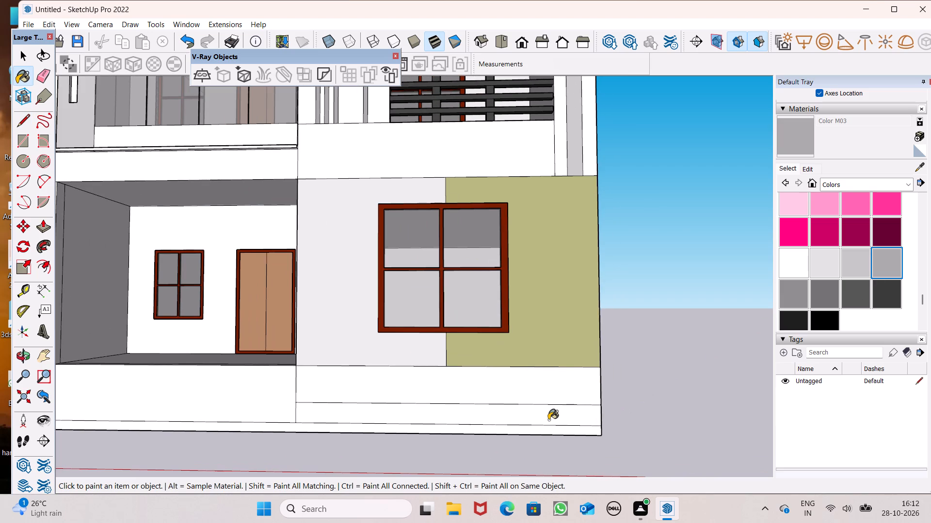
pyautogui.click(548, 417)
pyautogui.scroll(-4, 607, 386)
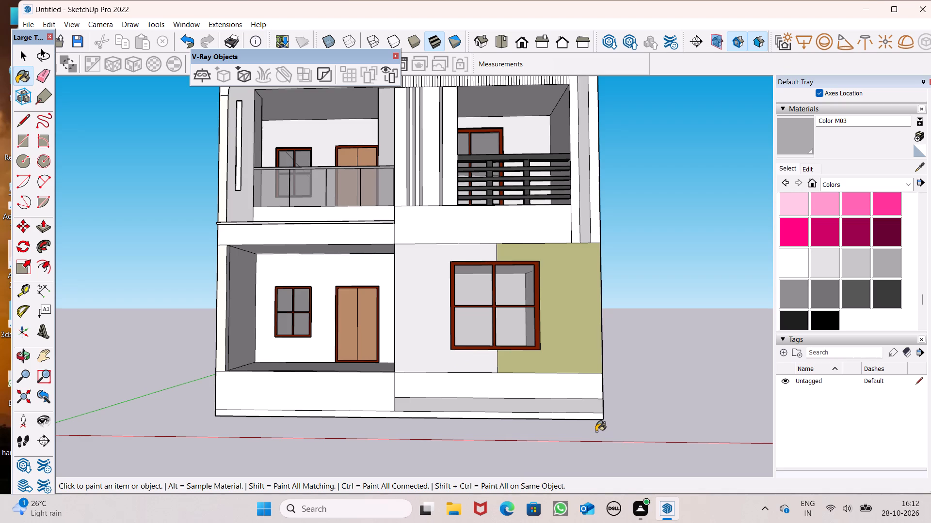
# Draw a 3' vertical line on the plinth below the porch's outer corner and erase the short edge between outer pillar and plinth.
pyautogui.click(22, 113)
pyautogui.scroll(6, 177, 383)
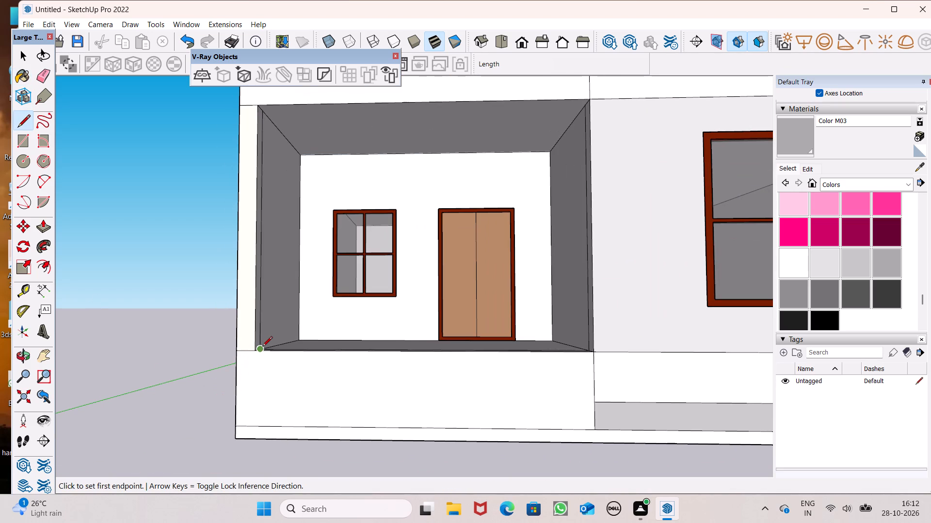
pyautogui.moveTo(255, 351); pyautogui.dragTo(261, 361)
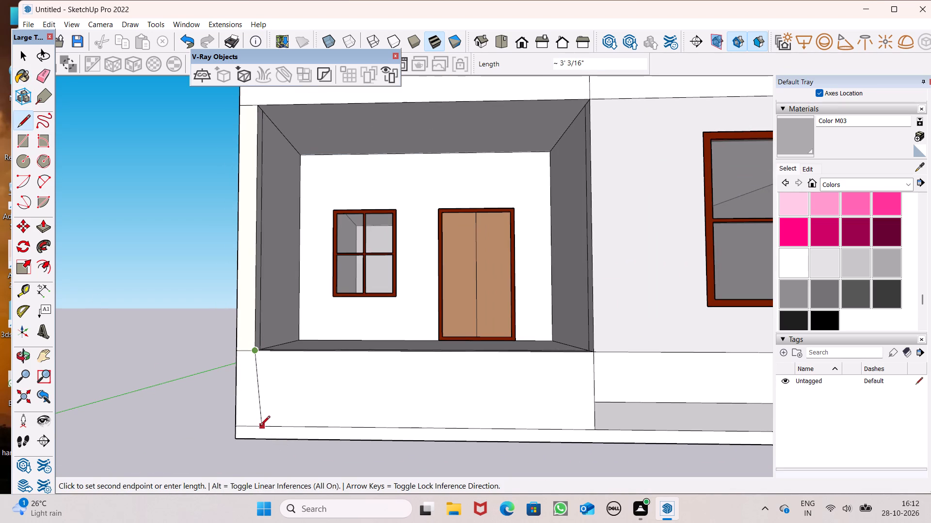
pyautogui.click(258, 427)
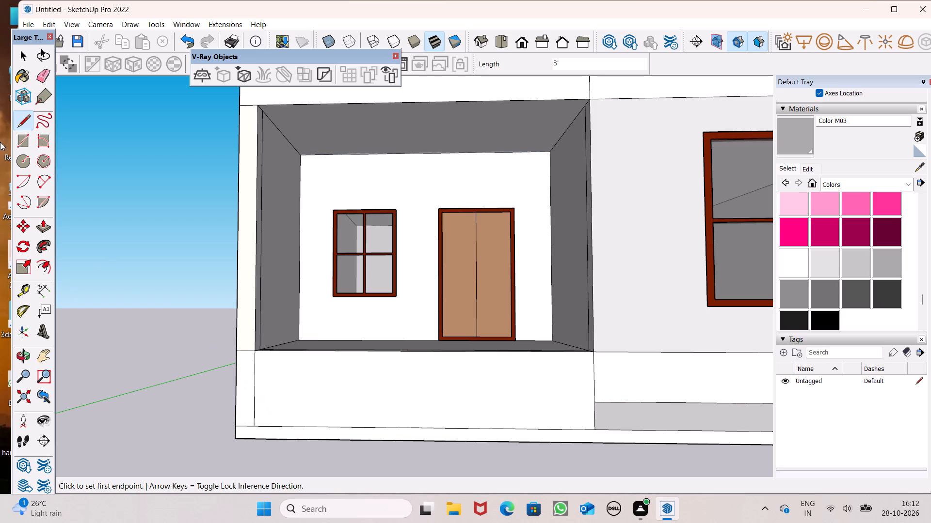
pyautogui.click(52, 76)
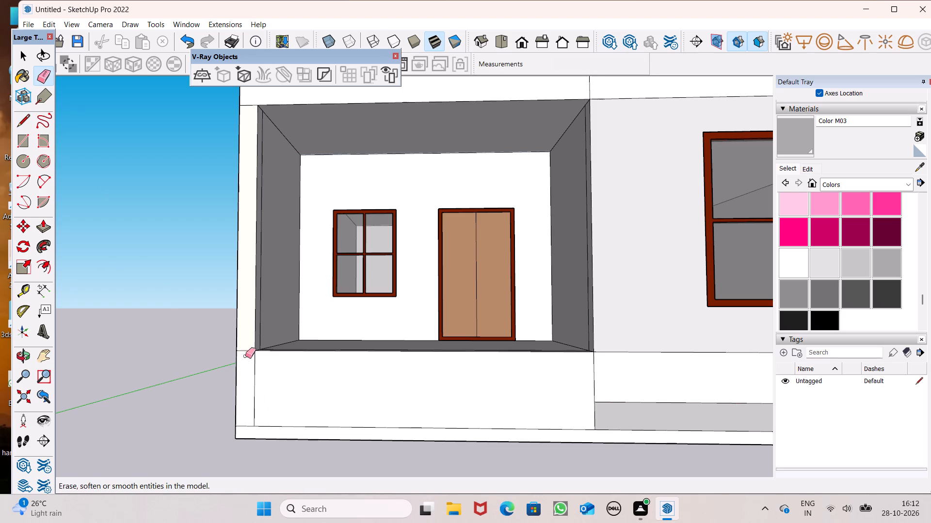
pyautogui.moveTo(249, 345); pyautogui.dragTo(244, 354)
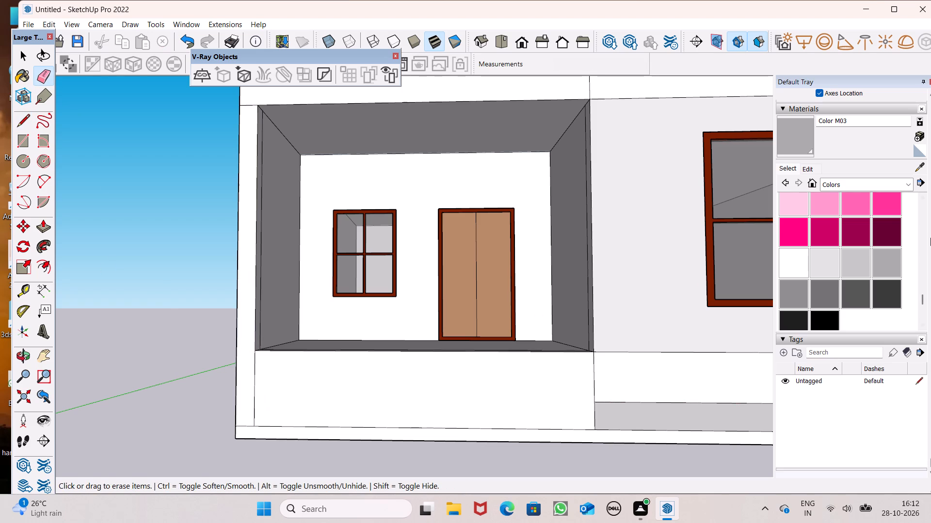
# Paint the porch's merged outer pillar and plinth strip with pale yellow Color E01.
pyautogui.scroll(7, 851, 270)
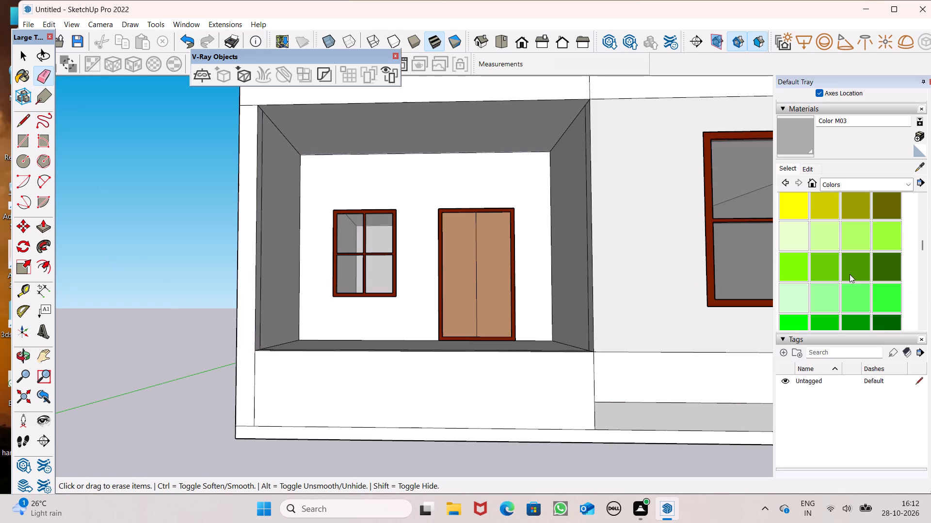
pyautogui.scroll(1, 850, 274)
pyautogui.click(788, 234)
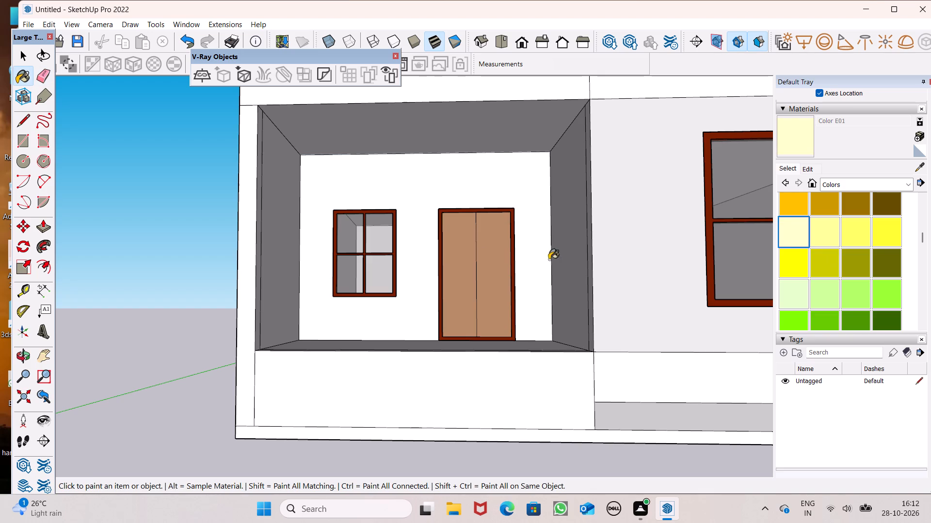
pyautogui.scroll(2, 339, 262)
pyautogui.click(207, 279)
pyautogui.scroll(-10, 223, 298)
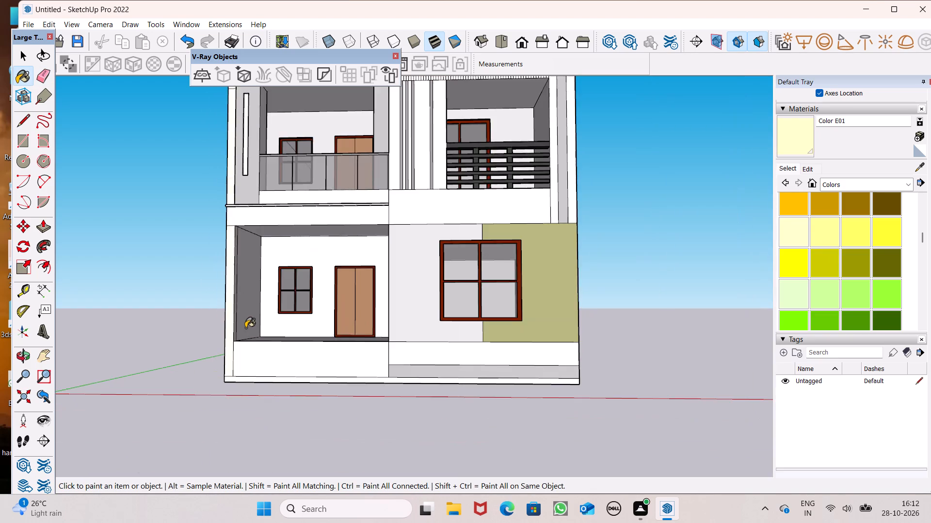
pyautogui.scroll(-2, 245, 328)
# Push/Pull the narrow base strip along the plinth's bottom outward about 6' 7/8" to form a front platform.
pyautogui.moveTo(274, 348); pyautogui.dragTo(264, 479, button='middle')
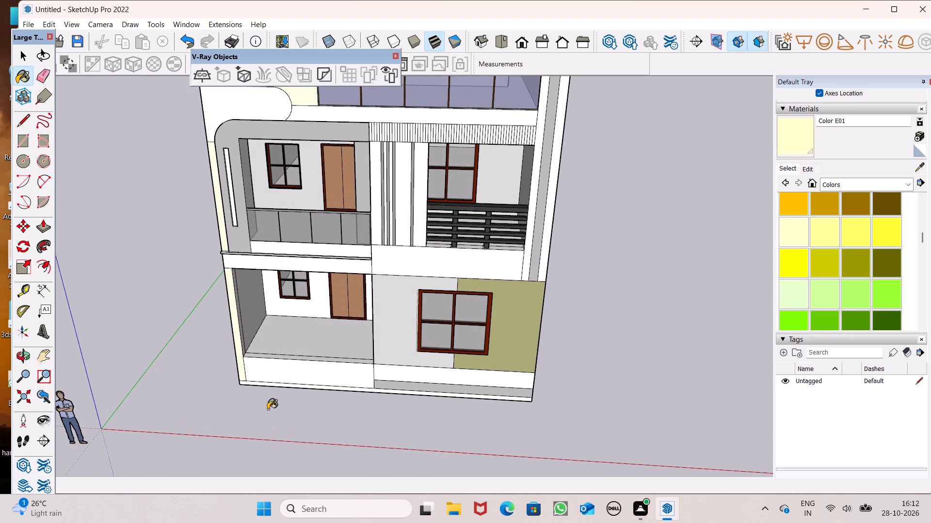
pyautogui.scroll(-1, 181, 361)
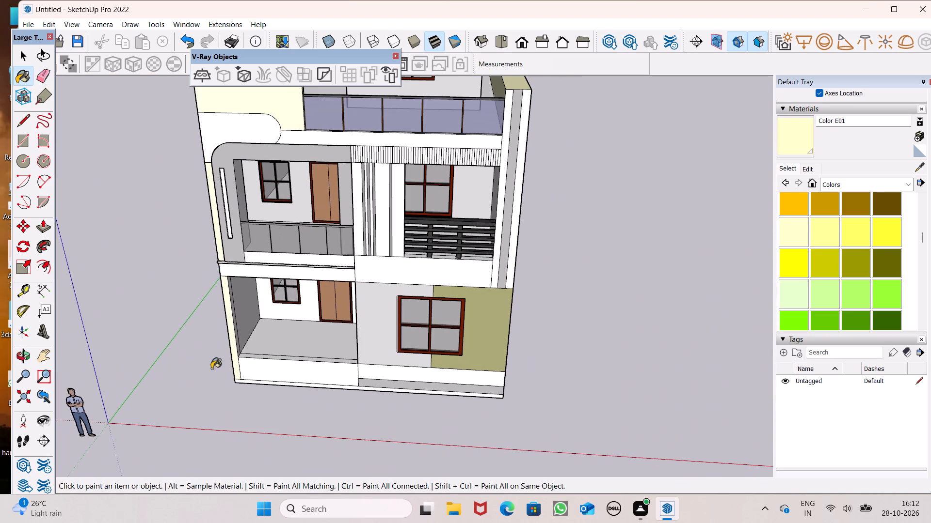
pyautogui.moveTo(337, 439); pyautogui.dragTo(437, 452, button='middle')
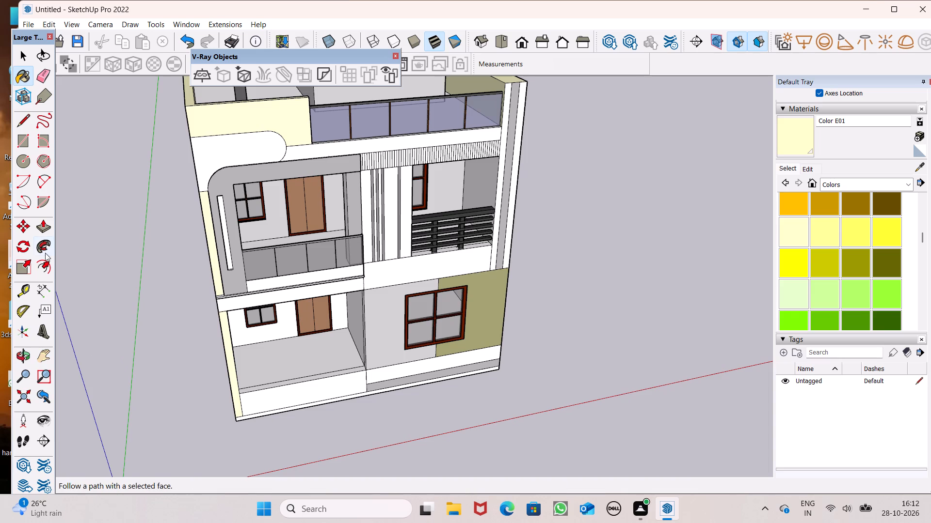
pyautogui.click(50, 227)
pyautogui.scroll(3, 293, 453)
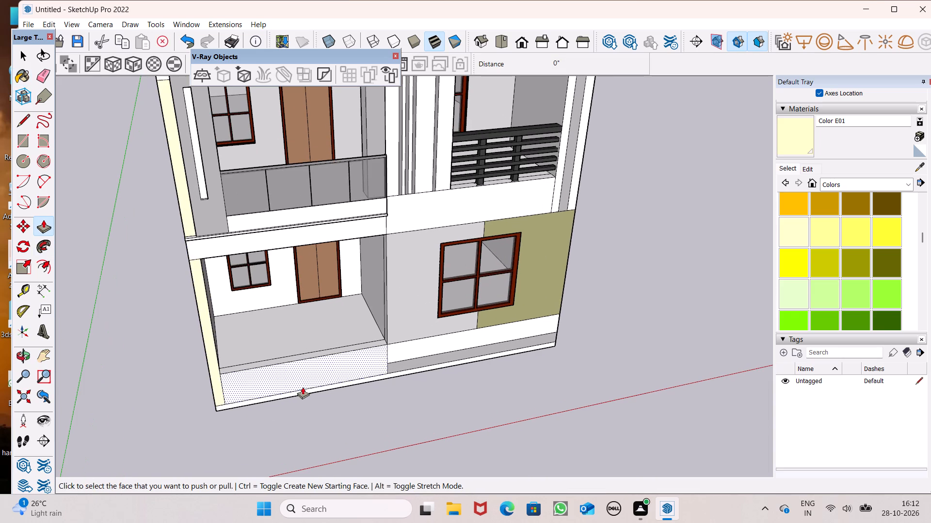
pyautogui.moveTo(307, 391); pyautogui.dragTo(335, 429)
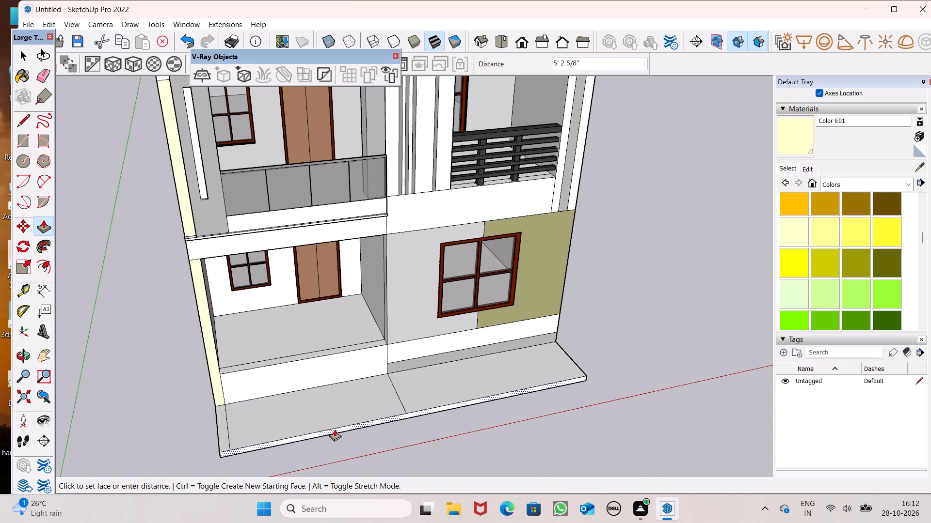
pyautogui.moveTo(335, 429); pyautogui.dragTo(337, 437)
pyautogui.scroll(-1, 348, 437)
pyautogui.moveTo(437, 477); pyautogui.dragTo(331, 443, button='middle')
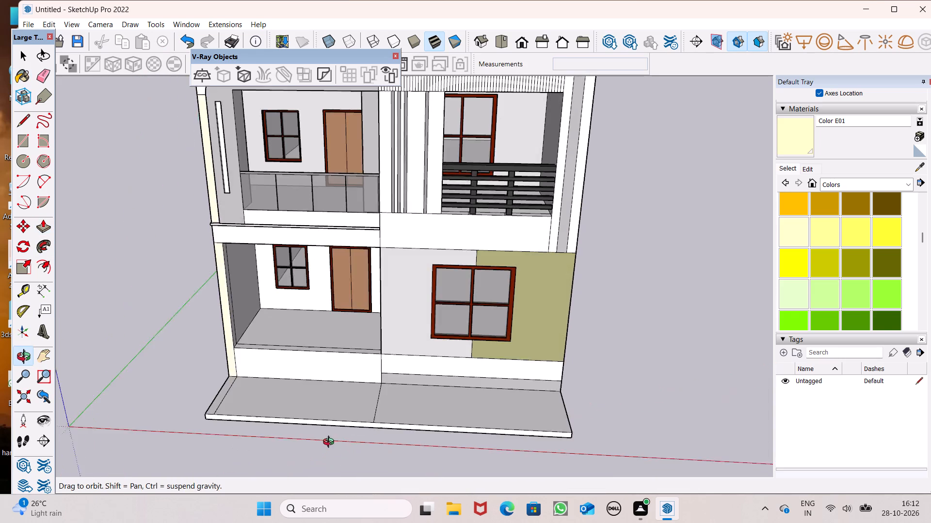
pyautogui.moveTo(331, 443); pyautogui.dragTo(328, 434, button='middle')
pyautogui.scroll(-3, 397, 340)
pyautogui.moveTo(406, 404); pyautogui.dragTo(426, 323, button='middle')
pyautogui.scroll(-4, 444, 336)
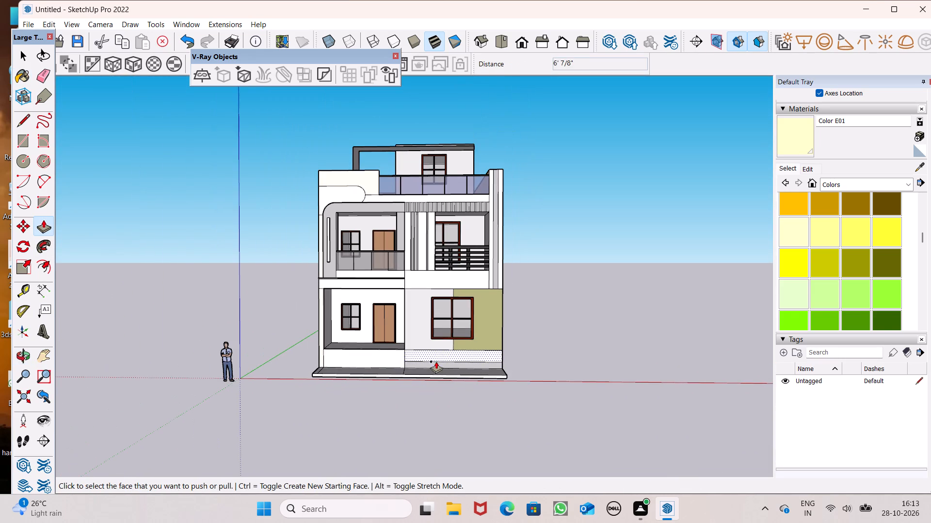
pyautogui.press('space')
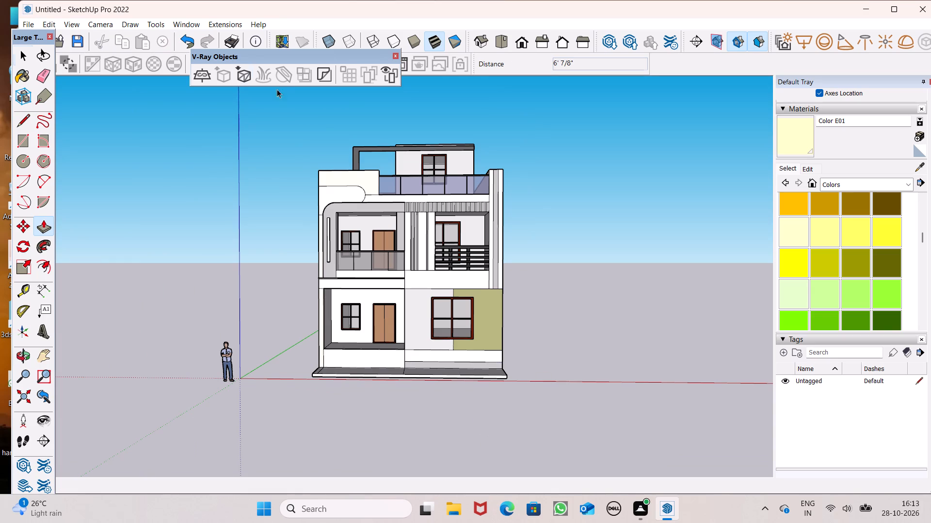
# Draw a 5' by 1' rectangle on the ground beside the house, beyond the window-wall side.
pyautogui.click(18, 140)
pyautogui.scroll(-3, 227, 94)
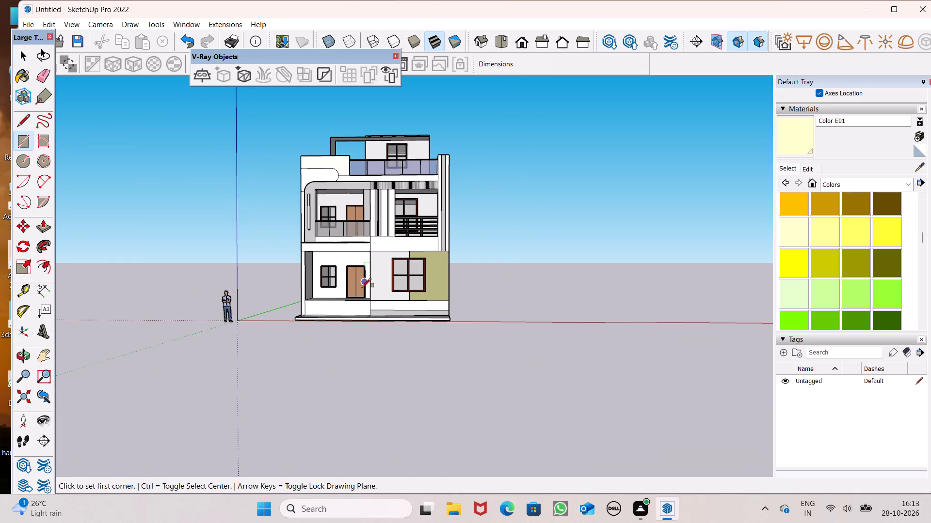
pyautogui.scroll(-1, 430, 310)
pyautogui.moveTo(494, 349); pyautogui.dragTo(501, 433, button='middle')
pyautogui.scroll(6, 516, 427)
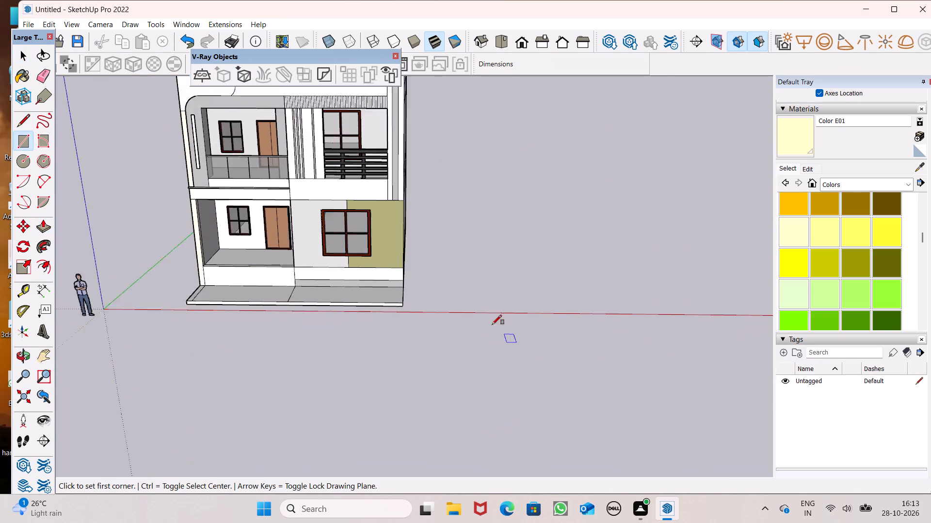
pyautogui.scroll(1, 492, 324)
pyautogui.click(458, 289)
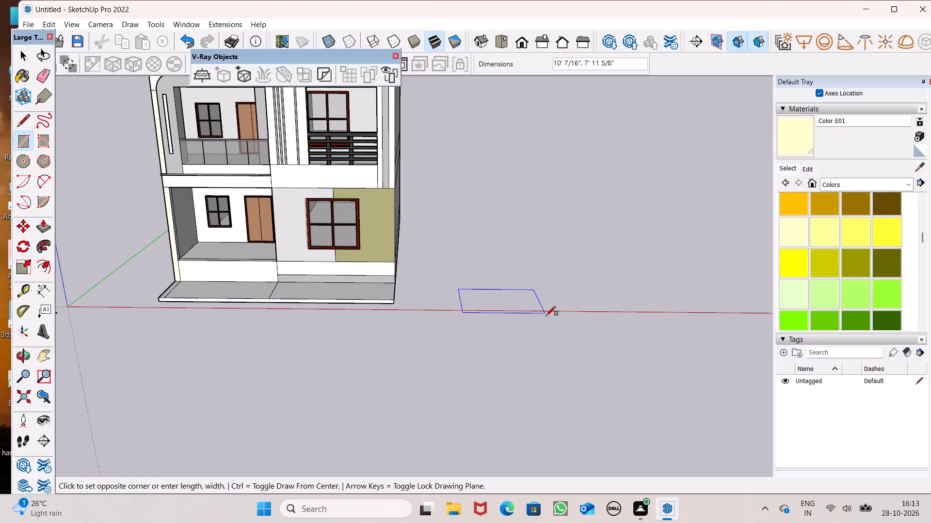
pyautogui.write("5',1'")
pyautogui.press('Return')
pyautogui.press('space')
# Extrude the ground rectangle beside the house upward by 8".
pyautogui.scroll(2, 538, 274)
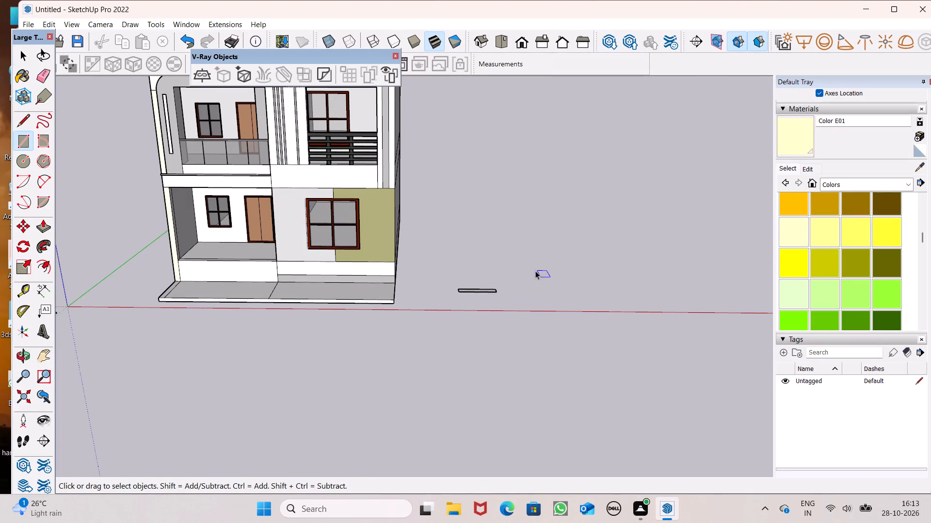
pyautogui.scroll(4, 535, 271)
pyautogui.scroll(8, 479, 301)
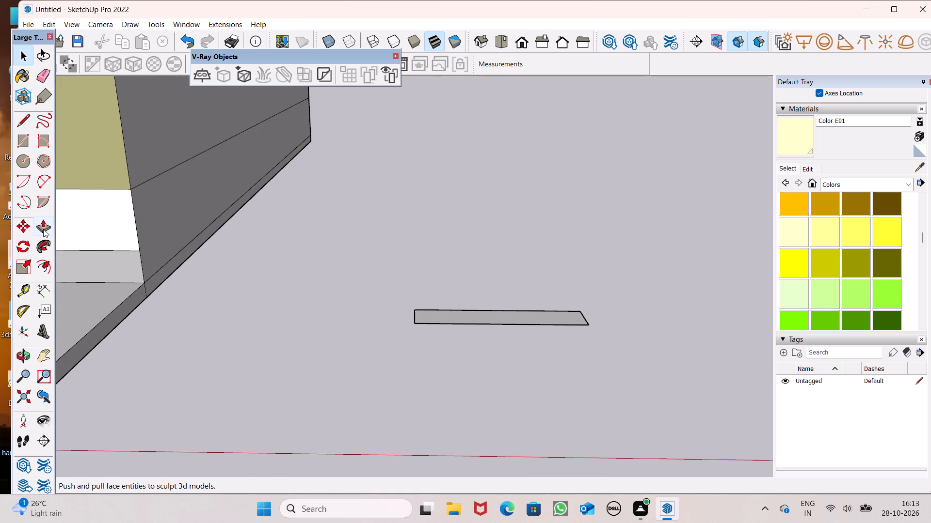
pyautogui.click(43, 229)
pyautogui.moveTo(434, 317); pyautogui.dragTo(436, 271)
pyautogui.write('8"')
pyautogui.press('Return')
pyautogui.press('space')
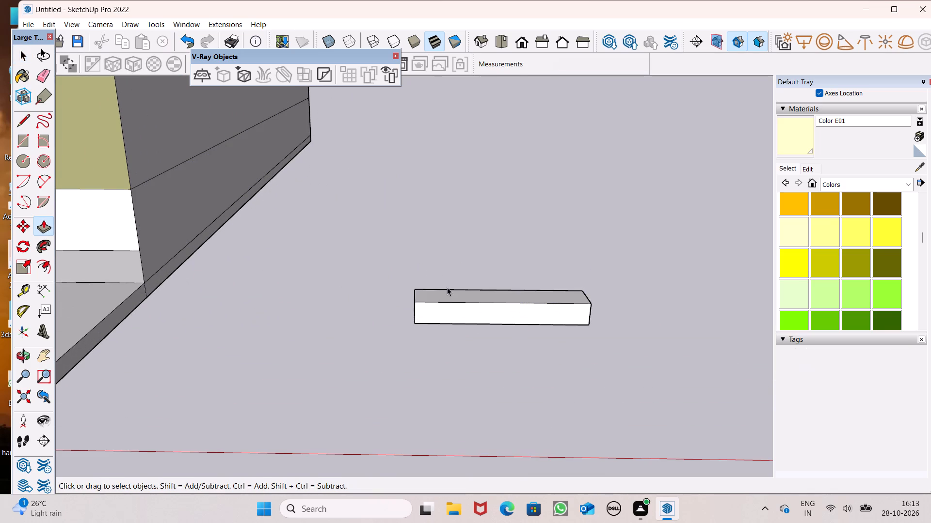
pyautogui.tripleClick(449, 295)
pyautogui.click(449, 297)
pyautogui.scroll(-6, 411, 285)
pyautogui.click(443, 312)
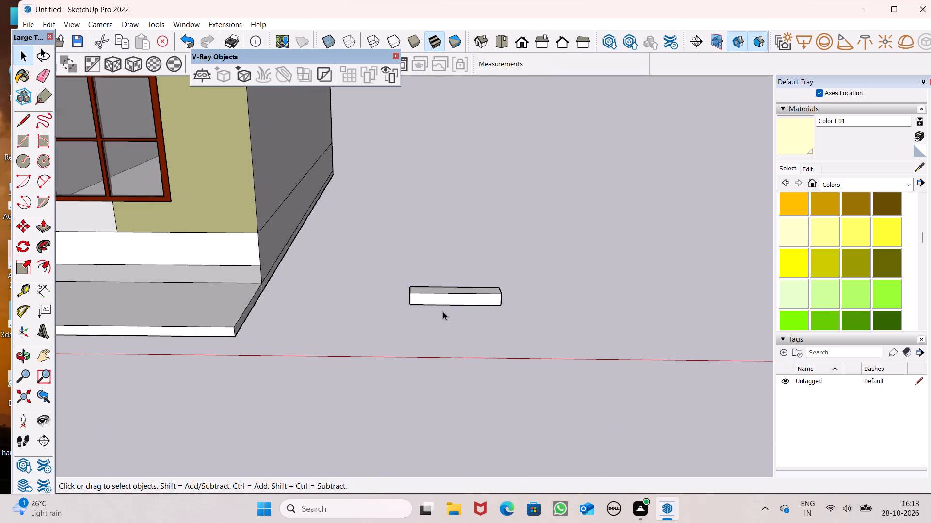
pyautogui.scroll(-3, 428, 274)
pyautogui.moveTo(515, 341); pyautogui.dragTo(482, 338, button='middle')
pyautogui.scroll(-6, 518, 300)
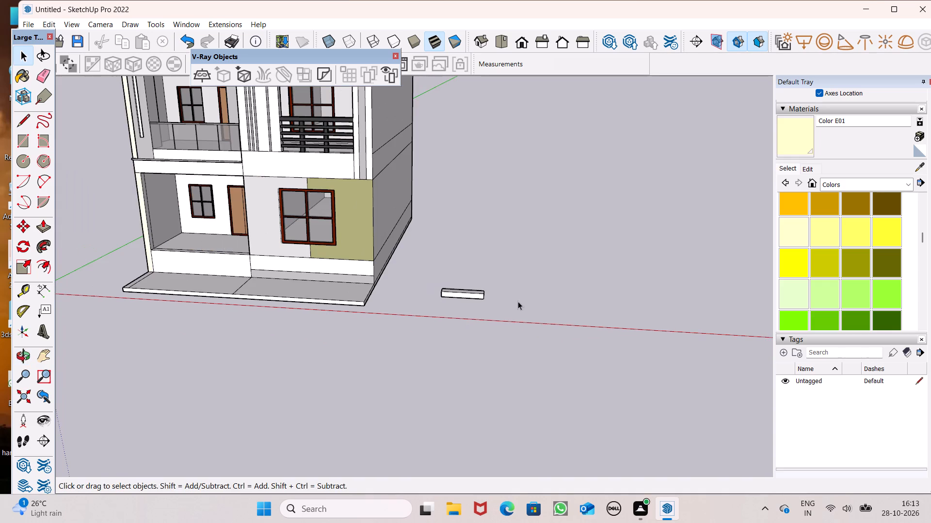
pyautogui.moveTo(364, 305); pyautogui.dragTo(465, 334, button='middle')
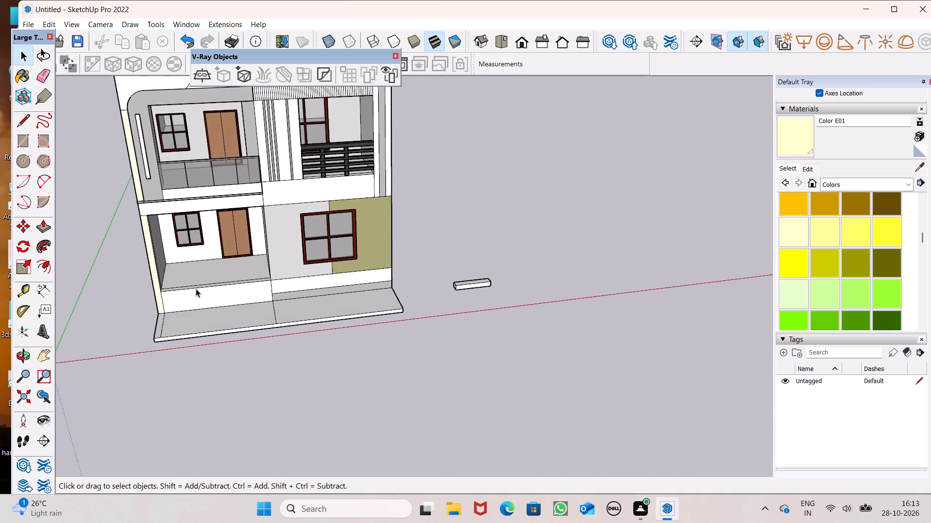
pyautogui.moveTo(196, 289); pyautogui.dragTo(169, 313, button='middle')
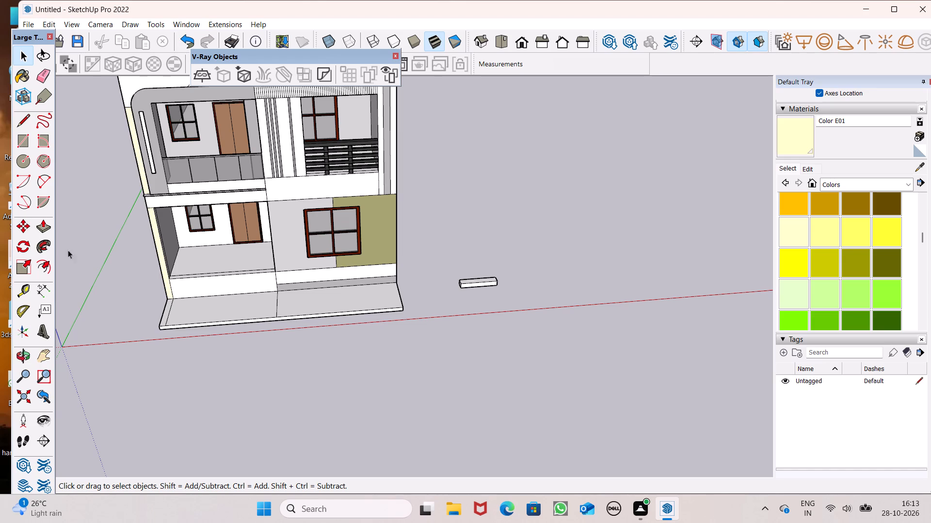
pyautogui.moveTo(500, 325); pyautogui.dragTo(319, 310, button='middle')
# Lengthen the block beside the house by pulling its small end face outward, away from the building.
pyautogui.scroll(1, 319, 311)
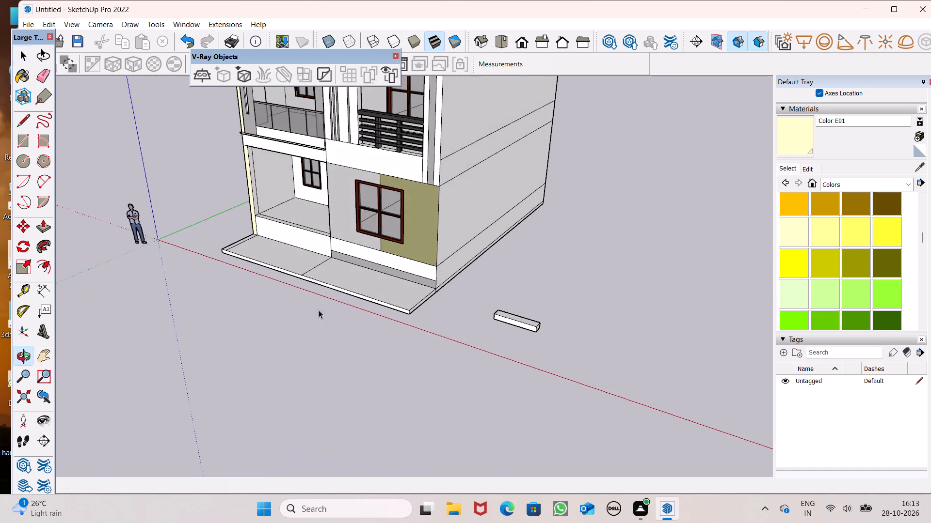
pyautogui.scroll(6, 538, 348)
pyautogui.click(512, 310)
pyautogui.moveTo(560, 371); pyautogui.dragTo(434, 343, button='middle')
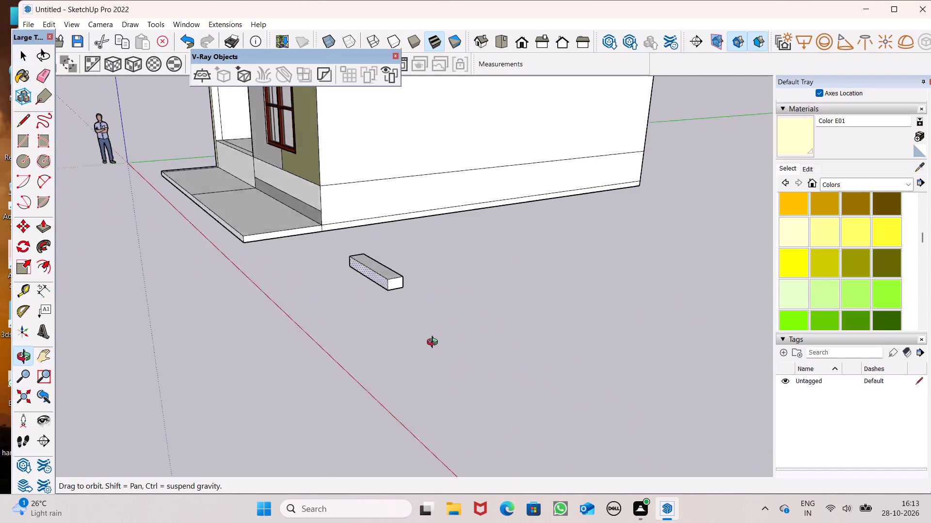
pyautogui.moveTo(434, 343); pyautogui.dragTo(433, 352, button='middle')
pyautogui.click(469, 350)
pyautogui.click(45, 227)
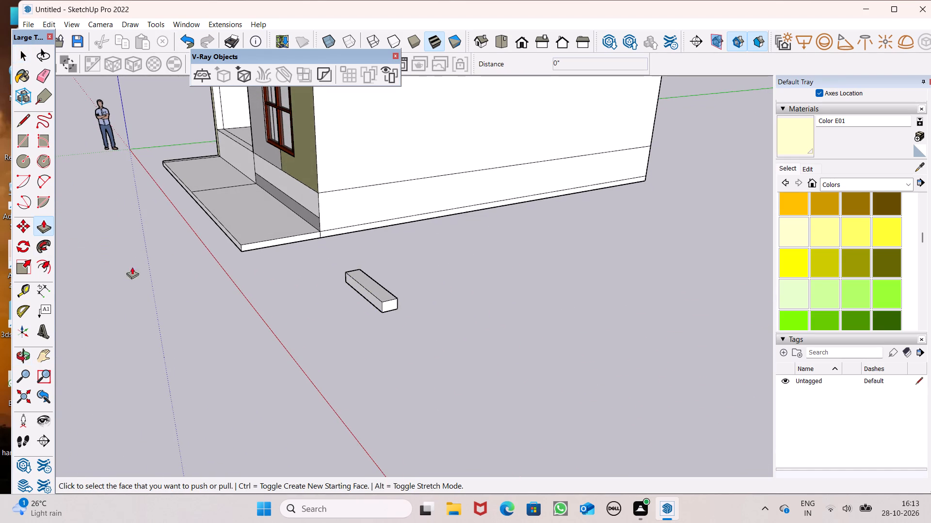
pyautogui.moveTo(387, 307); pyautogui.dragTo(418, 357)
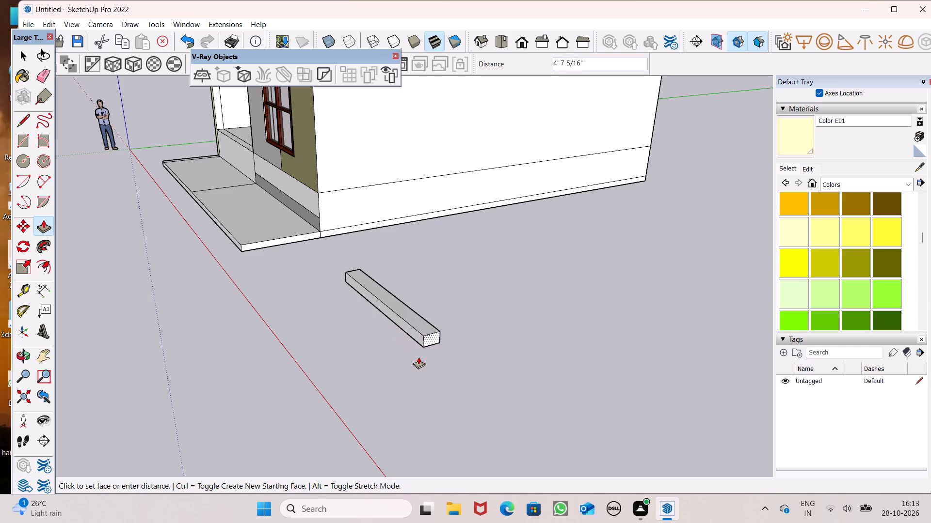
pyautogui.moveTo(418, 357); pyautogui.dragTo(434, 373)
pyautogui.press('space')
# Select the whole lengthened block beside the house and make it a group.
pyautogui.tripleClick(439, 352)
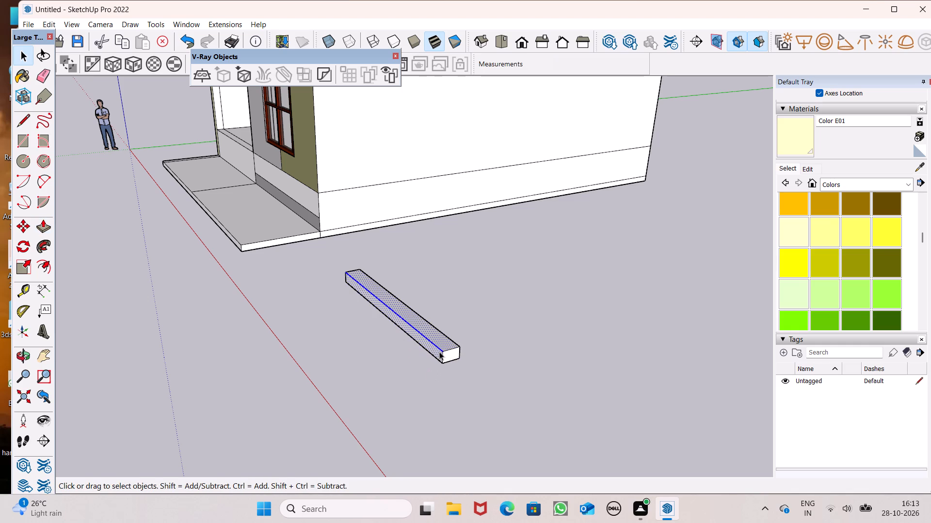
pyautogui.click(439, 352)
pyautogui.rightClick(439, 352)
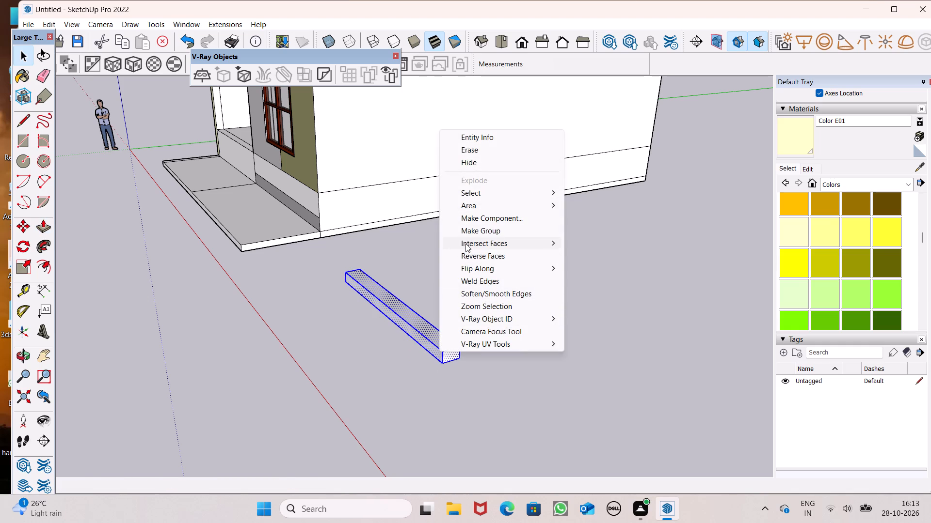
pyautogui.click(473, 232)
# Copy the grouped block three times, each copy about 1' 2 7/16" up and back, to form four stair steps.
pyautogui.press('m')
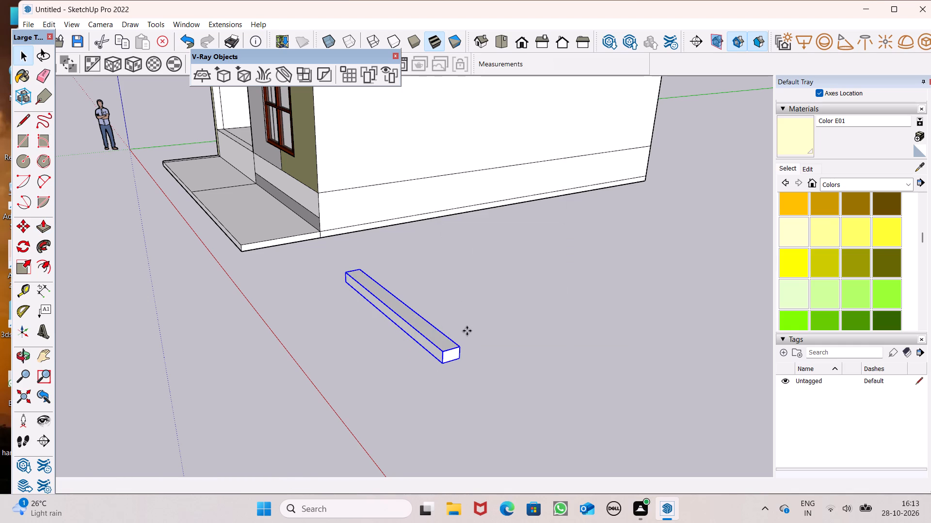
pyautogui.press('Return')
pyautogui.moveTo(441, 364); pyautogui.dragTo(456, 346)
pyautogui.moveTo(459, 346); pyautogui.dragTo(474, 325)
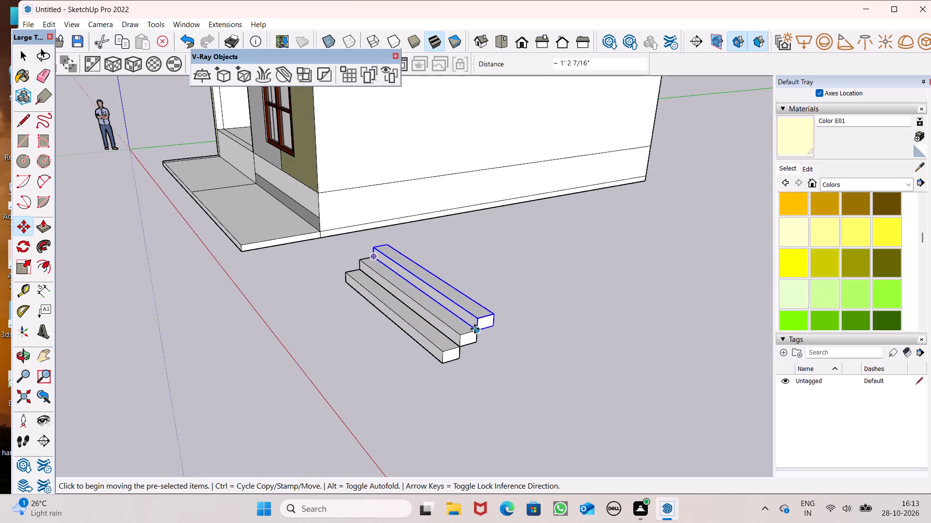
pyautogui.moveTo(477, 329); pyautogui.dragTo(490, 315)
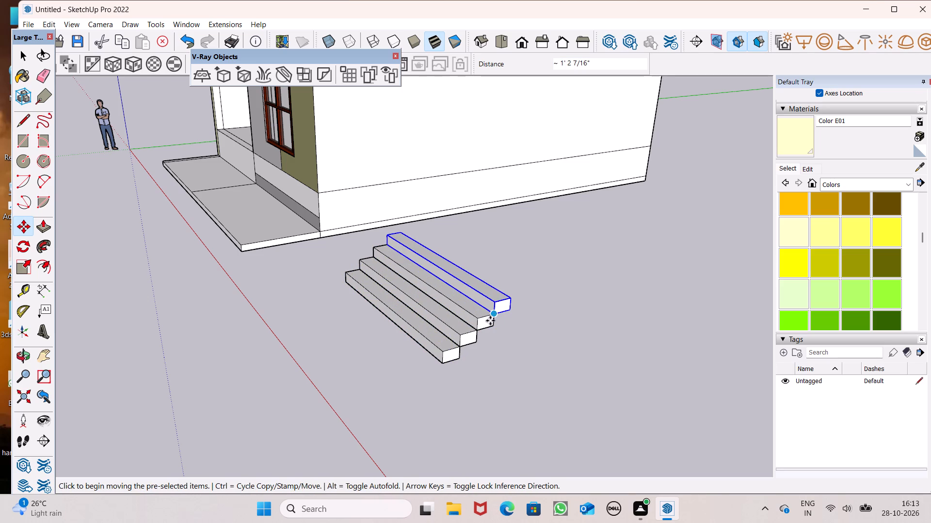
# Place one more copy of the step block well away from the staircase, as a separate loose piece.
pyautogui.moveTo(493, 314); pyautogui.dragTo(639, 332)
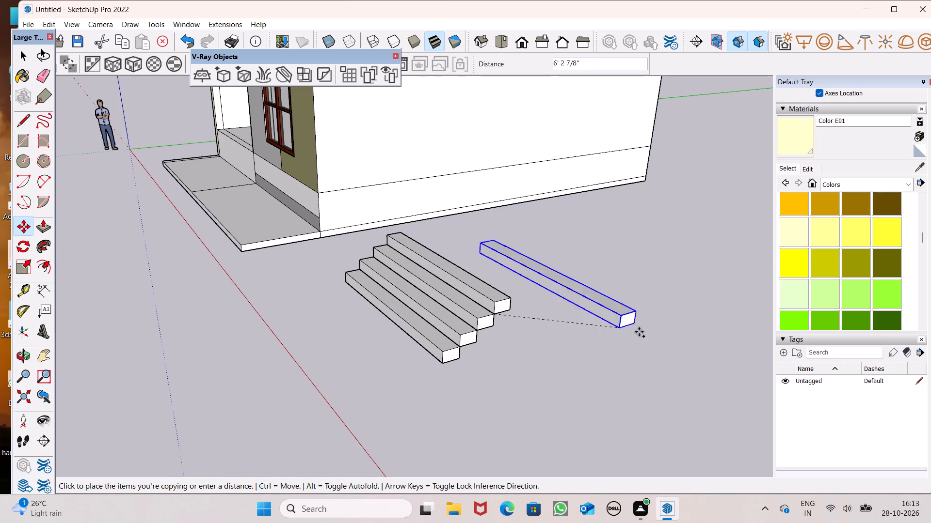
pyautogui.moveTo(639, 332); pyautogui.dragTo(758, 348)
pyautogui.press('space')
# Select the four stacked step blocks and combine them into one staircase group.
pyautogui.click(508, 342)
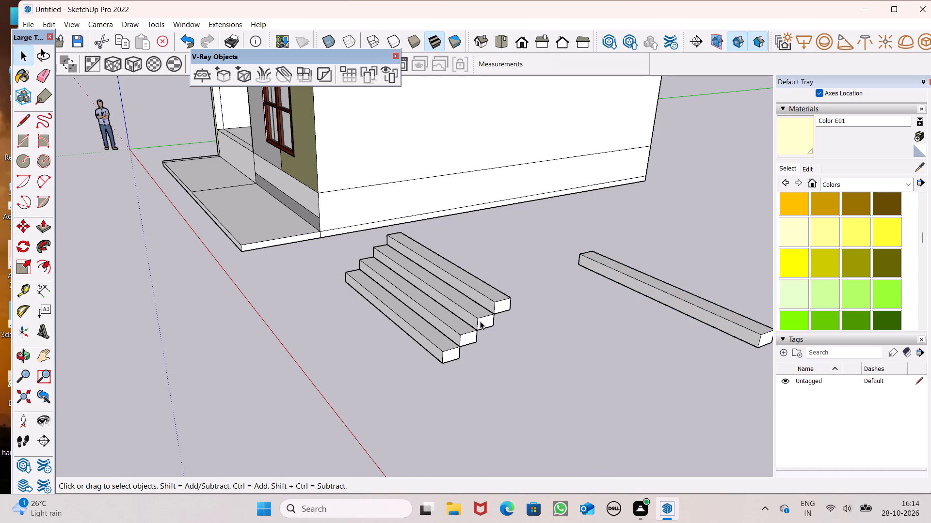
pyautogui.click(474, 315)
pyautogui.keyDown('ctrl'); pyautogui.click(494, 301); pyautogui.keyUp('ctrl')
pyautogui.keyDown('ctrl'); pyautogui.click(469, 333); pyautogui.keyUp('ctrl')
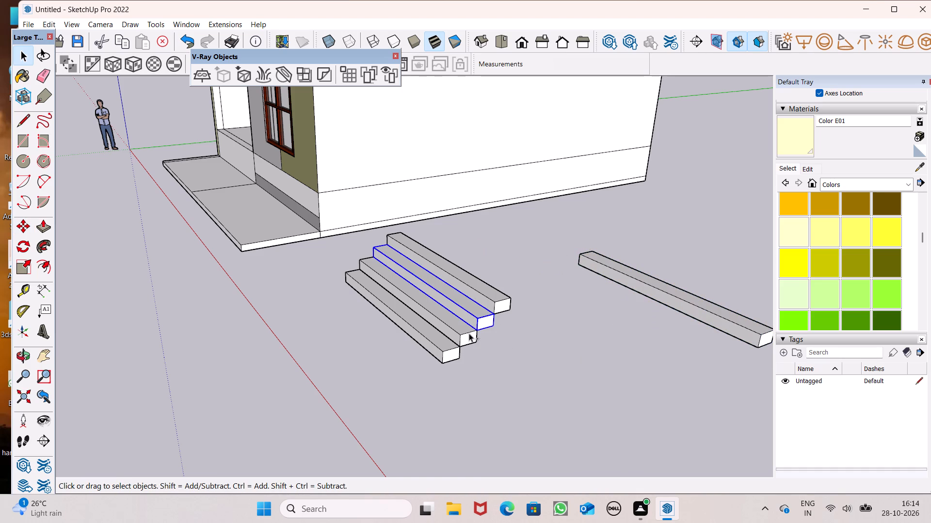
pyautogui.keyDown('ctrl'); pyautogui.click(441, 342); pyautogui.keyUp('ctrl')
pyautogui.keyDown('ctrl'); pyautogui.rightClick(440, 337); pyautogui.keyUp('ctrl')
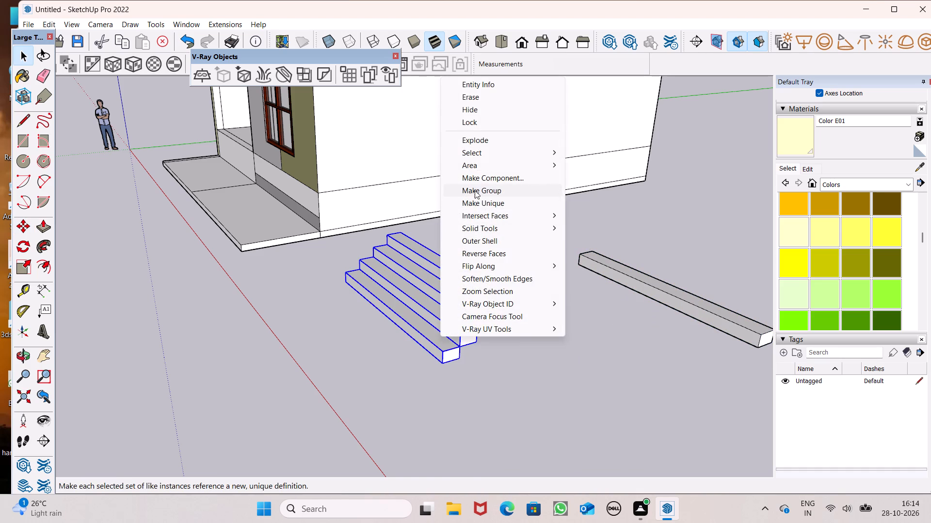
pyautogui.keyDown('ctrl'); pyautogui.click(475, 190); pyautogui.keyUp('ctrl')
# Move the staircase group onto the front platform, with its back against the plinth below the entrance porch.
pyautogui.scroll(-3, 442, 245)
pyautogui.moveTo(336, 331); pyautogui.dragTo(739, 368, button='middle')
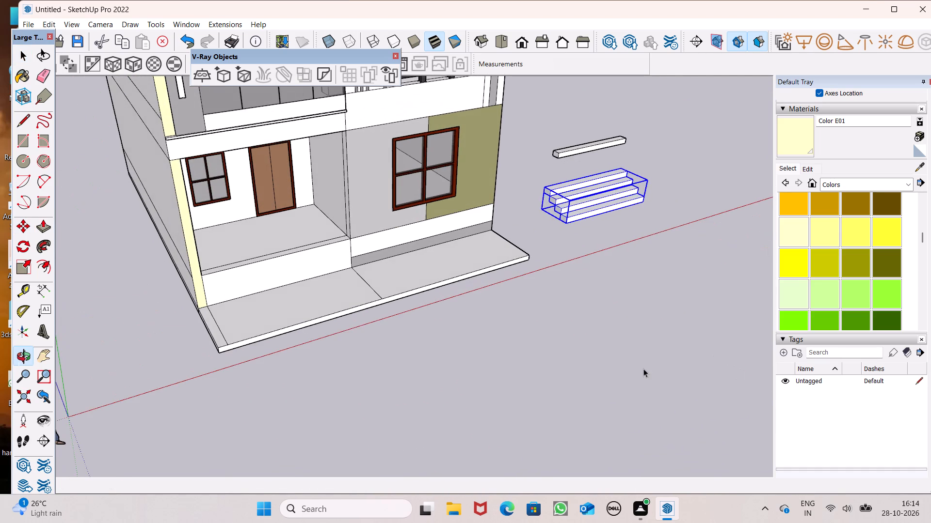
pyautogui.press('m')
pyautogui.press('Return')
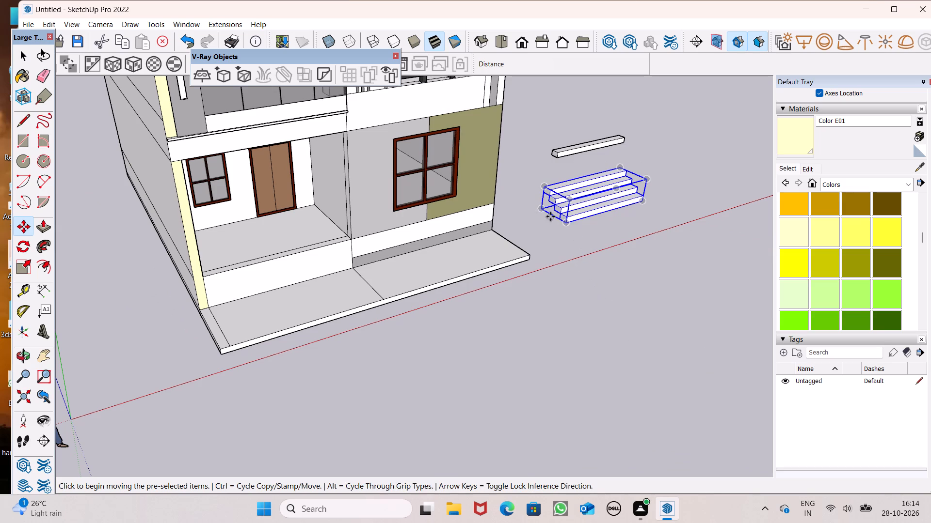
pyautogui.moveTo(567, 223); pyautogui.dragTo(285, 295)
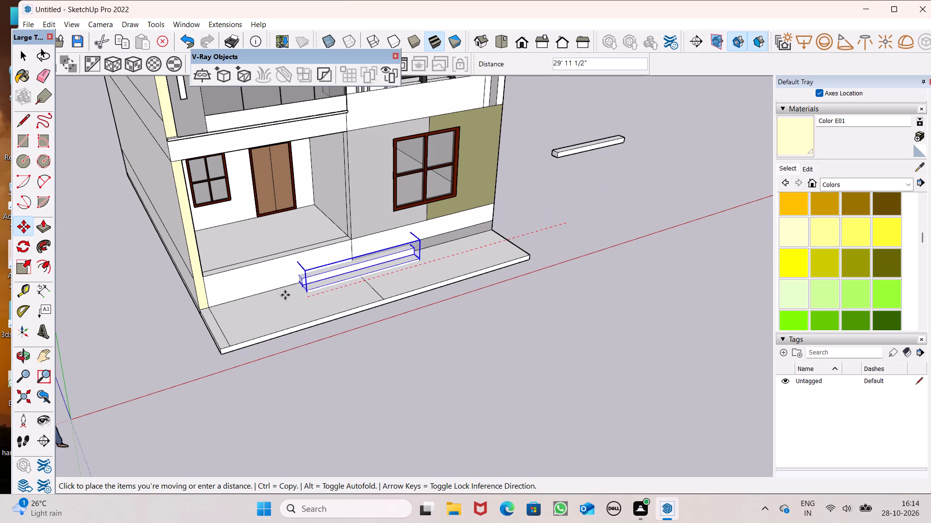
pyautogui.moveTo(285, 295); pyautogui.dragTo(271, 327)
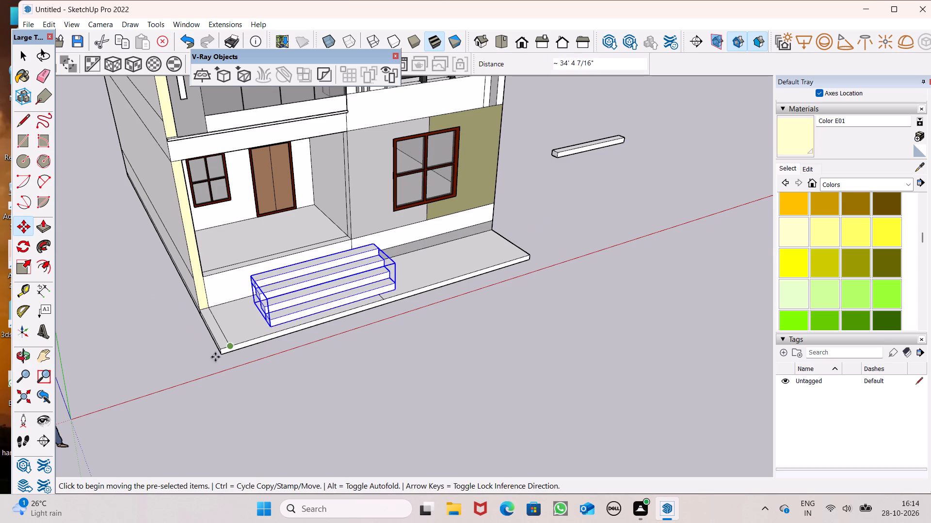
pyautogui.moveTo(220, 360); pyautogui.dragTo(367, 351, button='middle')
pyautogui.scroll(7, 309, 358)
pyautogui.moveTo(261, 326); pyautogui.dragTo(197, 350)
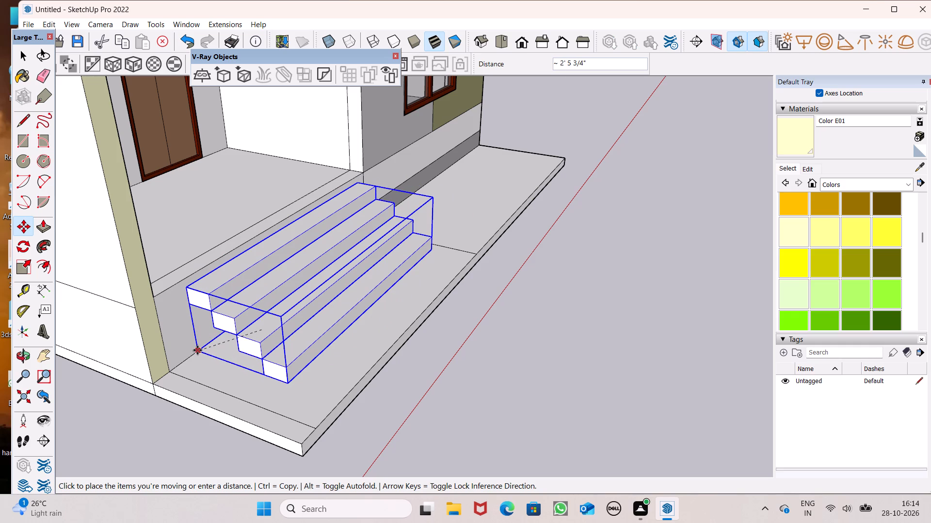
pyautogui.moveTo(197, 350); pyautogui.dragTo(197, 352)
# Scale the staircase group vertically from its top so the upper step lines up with the porch floor edge.
pyautogui.moveTo(262, 366); pyautogui.dragTo(184, 385, button='middle')
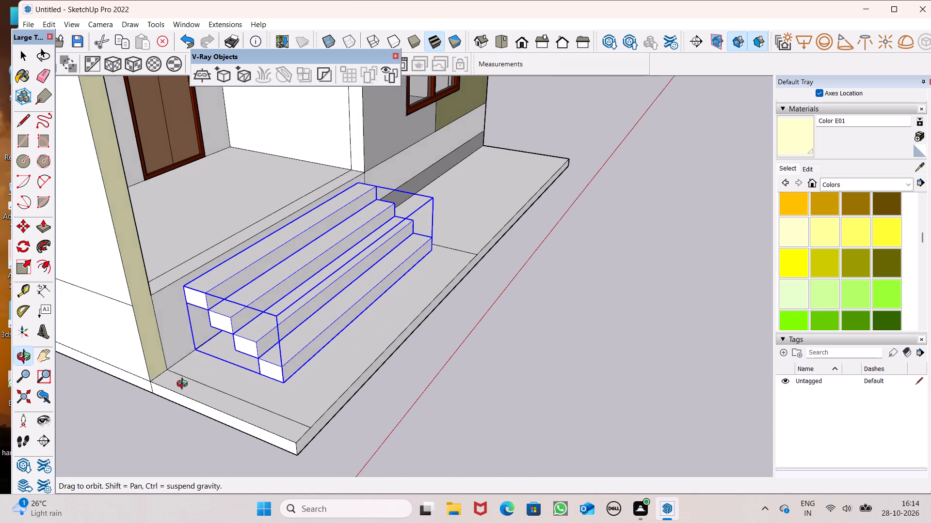
pyautogui.moveTo(184, 385); pyautogui.dragTo(166, 395, button='middle')
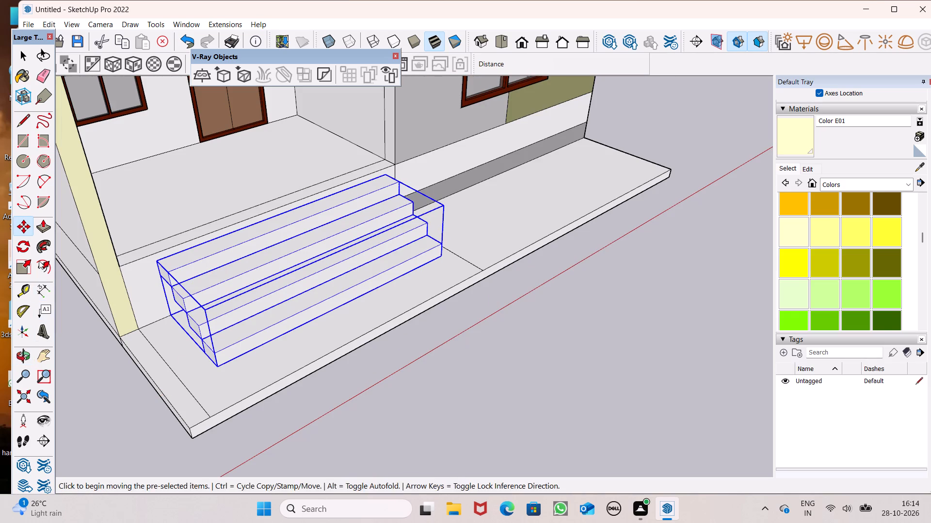
pyautogui.click(18, 261)
pyautogui.scroll(3, 424, 174)
pyautogui.scroll(-1, 171, 228)
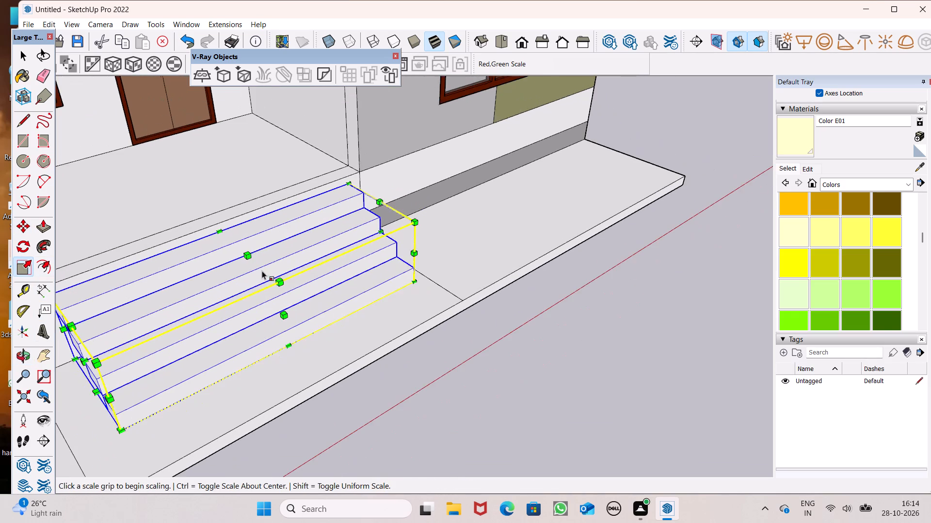
pyautogui.scroll(-1, 262, 271)
pyautogui.scroll(7, 117, 215)
pyautogui.moveTo(394, 302); pyautogui.dragTo(395, 301)
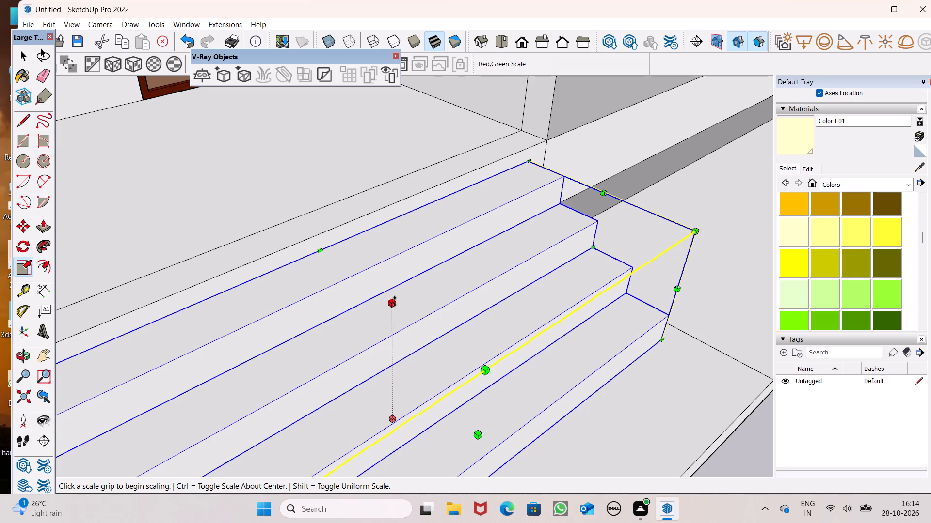
pyautogui.moveTo(395, 301); pyautogui.dragTo(390, 285)
pyautogui.scroll(-7, 371, 278)
pyautogui.moveTo(368, 294); pyautogui.dragTo(331, 292, button='middle')
pyautogui.scroll(-6, 337, 242)
pyautogui.press('space')
pyautogui.click(87, 281)
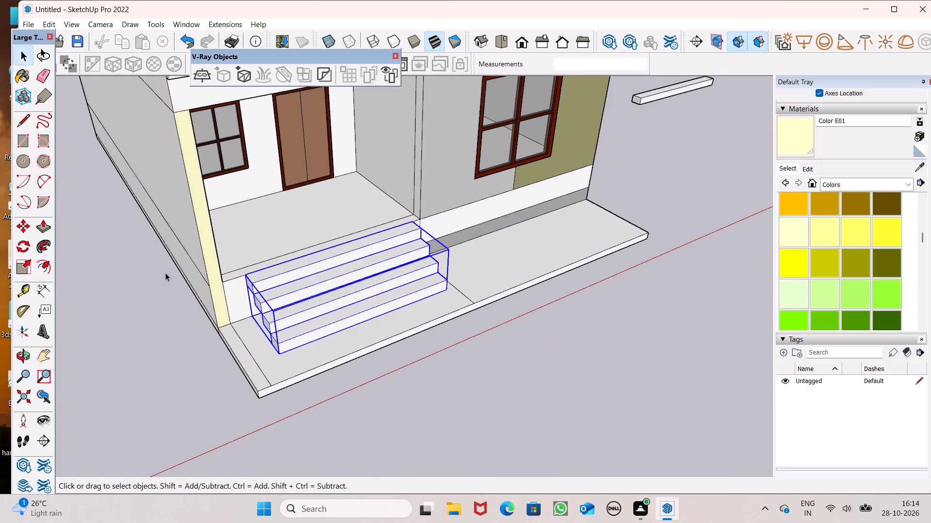
# Explode the staircase group on the platform back into its individual step blocks.
pyautogui.scroll(-7, 355, 272)
pyautogui.click(344, 297)
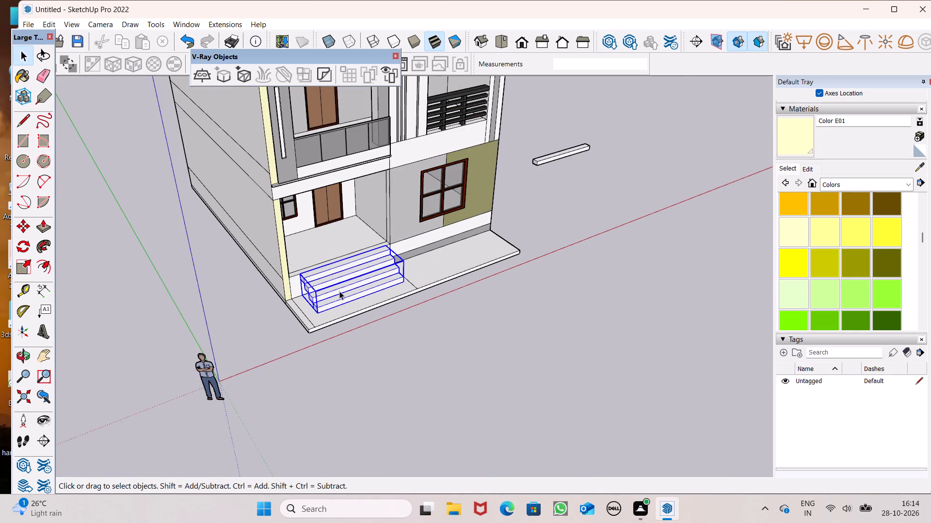
pyautogui.rightClick(328, 281)
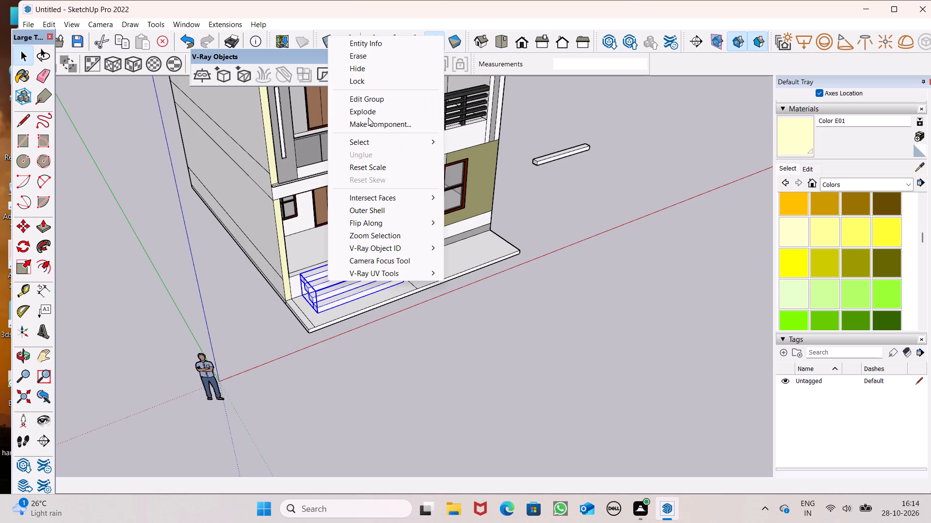
pyautogui.click(368, 114)
pyautogui.click(328, 278)
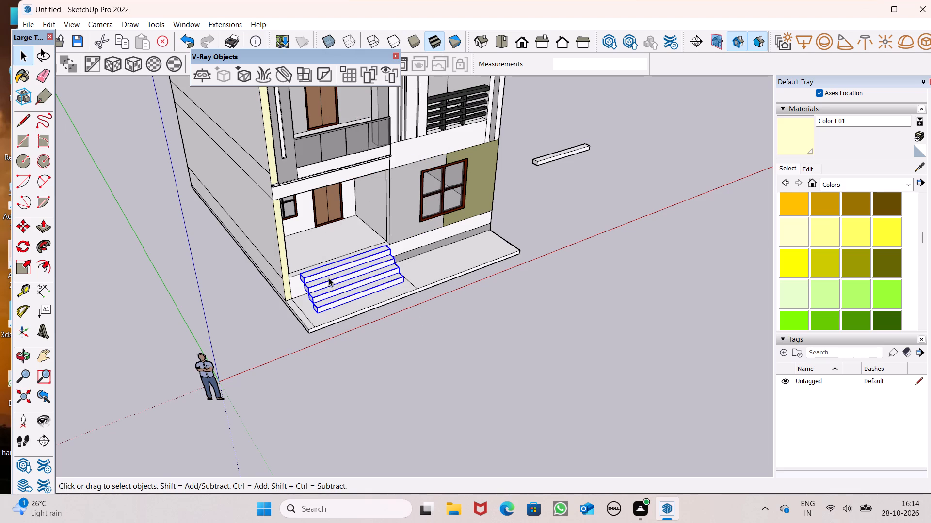
pyautogui.click(405, 376)
# Select all four individual step groups of the porch stairs and explode them into loose geometry.
pyautogui.scroll(5, 308, 302)
pyautogui.keyDown('ctrl'); pyautogui.scroll(5, 321, 261); pyautogui.keyUp('ctrl')
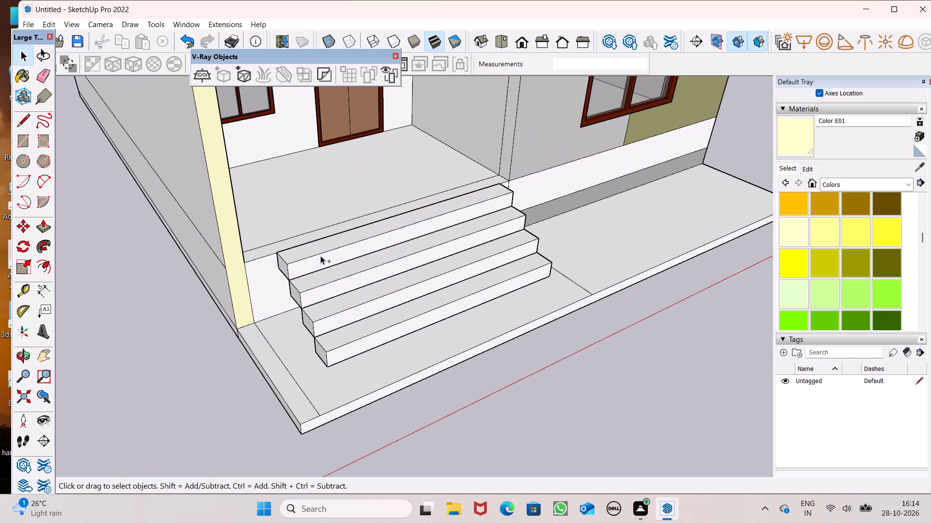
pyautogui.keyDown('ctrl'); pyautogui.click(321, 256); pyautogui.keyUp('ctrl')
pyautogui.keyDown('ctrl'); pyautogui.click(320, 271); pyautogui.keyUp('ctrl')
pyautogui.keyDown('ctrl'); pyautogui.click(344, 301); pyautogui.keyUp('ctrl')
pyautogui.keyDown('ctrl'); pyautogui.click(353, 330); pyautogui.keyUp('ctrl')
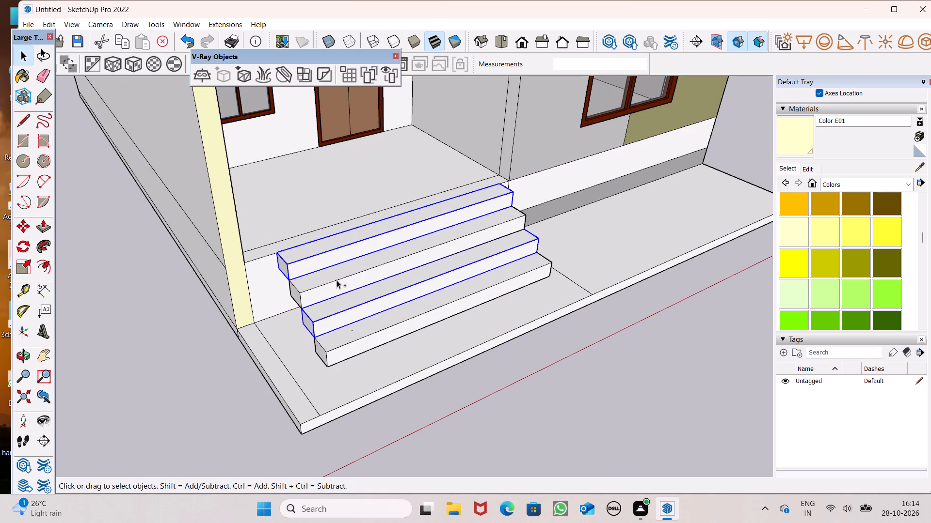
pyautogui.keyDown('ctrl'); pyautogui.click(337, 280); pyautogui.keyUp('ctrl')
pyautogui.keyDown('ctrl'); pyautogui.rightClick(337, 277); pyautogui.keyUp('ctrl')
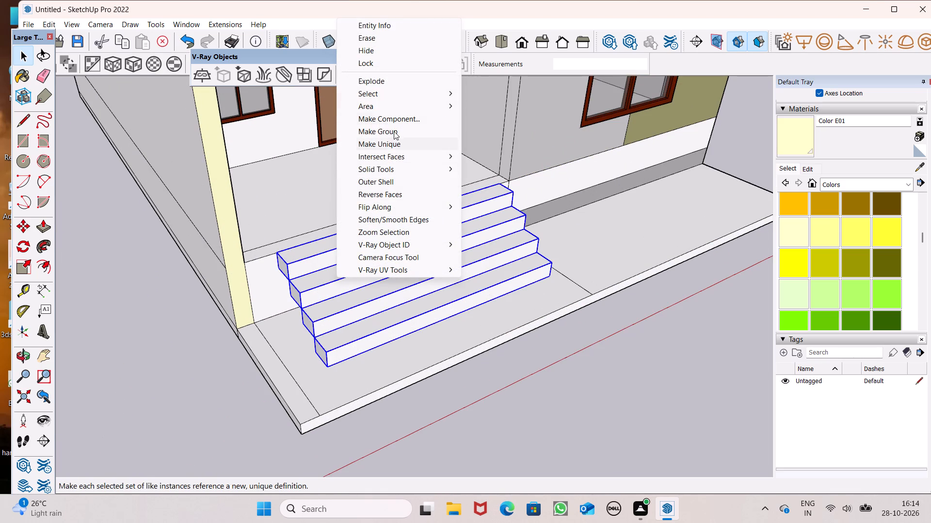
pyautogui.keyDown('ctrl'); pyautogui.click(373, 82); pyautogui.keyUp('ctrl')
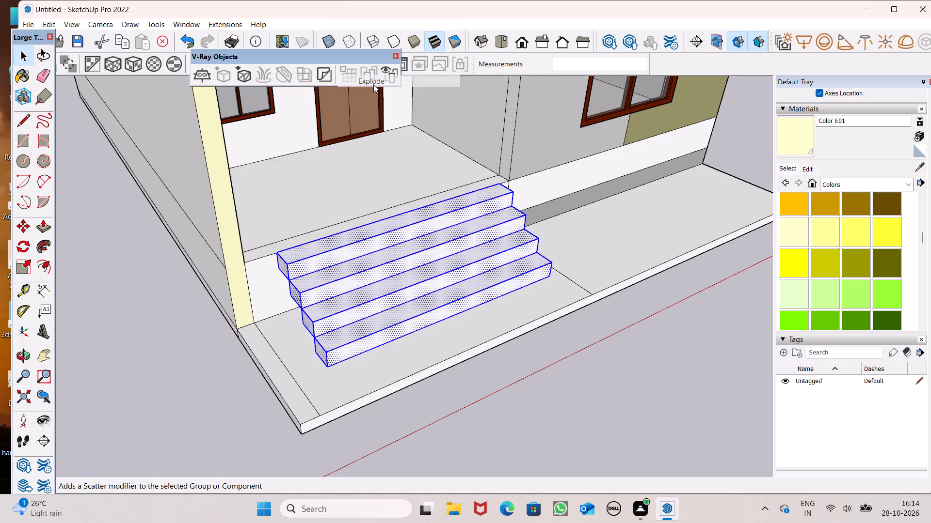
# Draw lines from the top step's lower back corner to the platform and 3' to the bottom step, closing the stair's side.
pyautogui.scroll(-4, 322, 271)
pyautogui.click(128, 375)
pyautogui.moveTo(212, 408); pyautogui.dragTo(402, 370, button='middle')
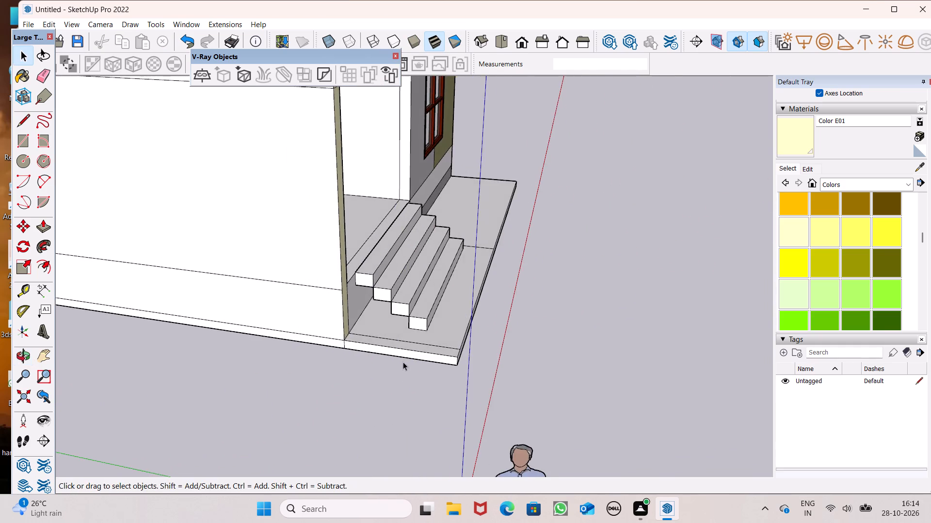
pyautogui.scroll(4, 400, 354)
pyautogui.click(24, 123)
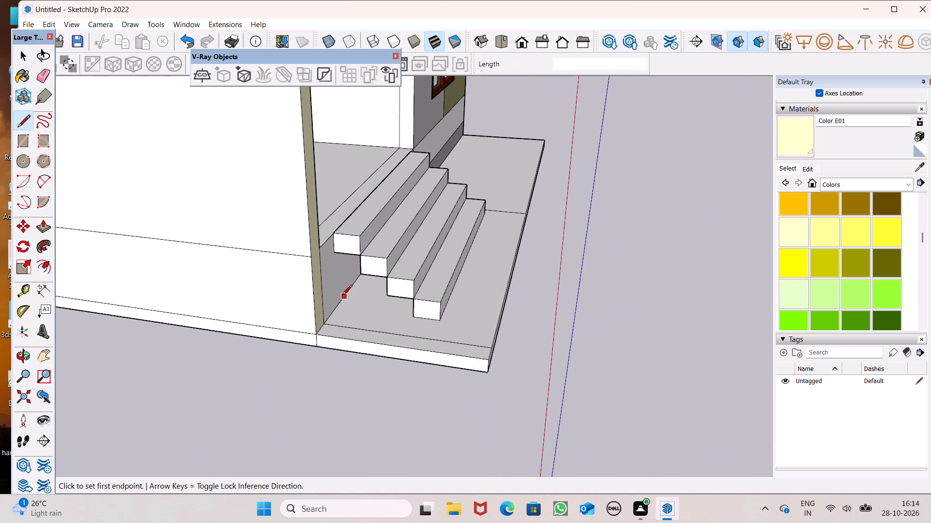
pyautogui.scroll(6, 346, 294)
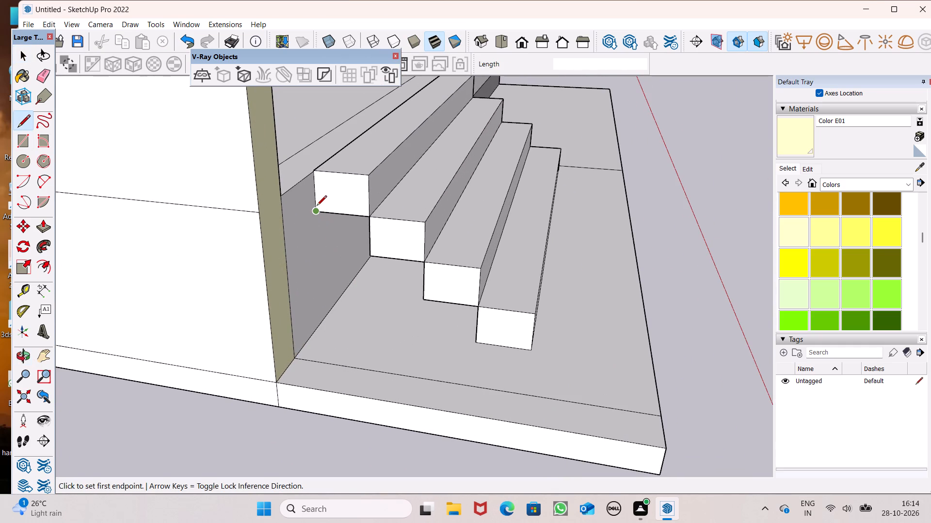
pyautogui.click(317, 206)
pyautogui.click(318, 324)
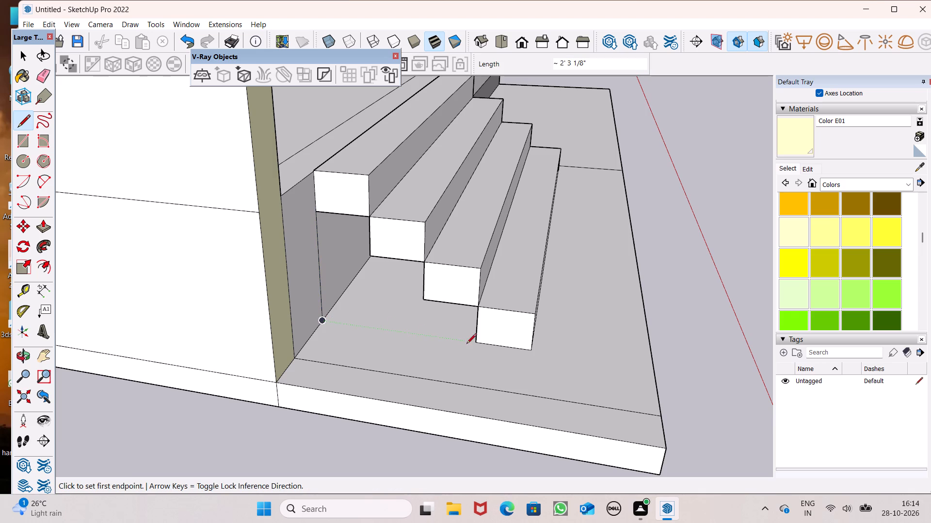
pyautogui.click(475, 344)
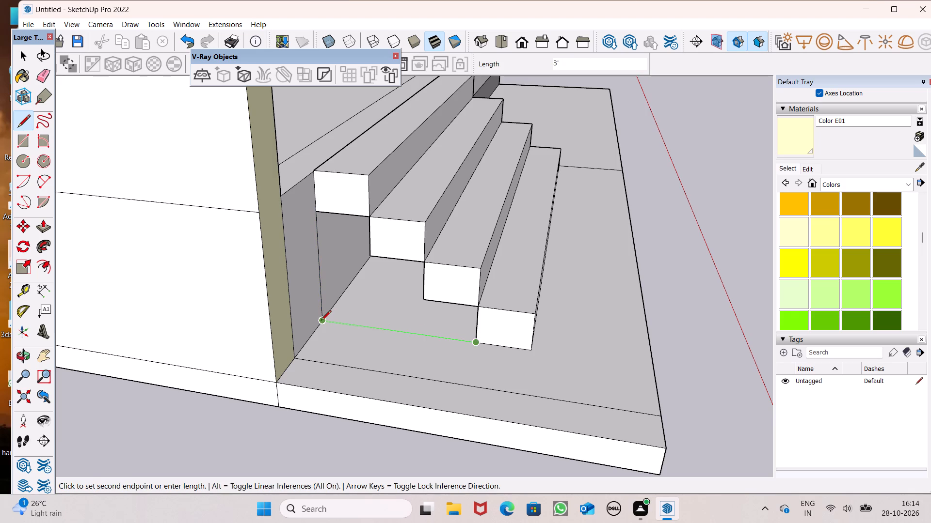
pyautogui.click(321, 321)
# Push/Pull the new side face beneath the steps about 11' 4 15/16" along the stairs to fill them solid.
pyautogui.moveTo(415, 360); pyautogui.dragTo(0, 293, button='middle')
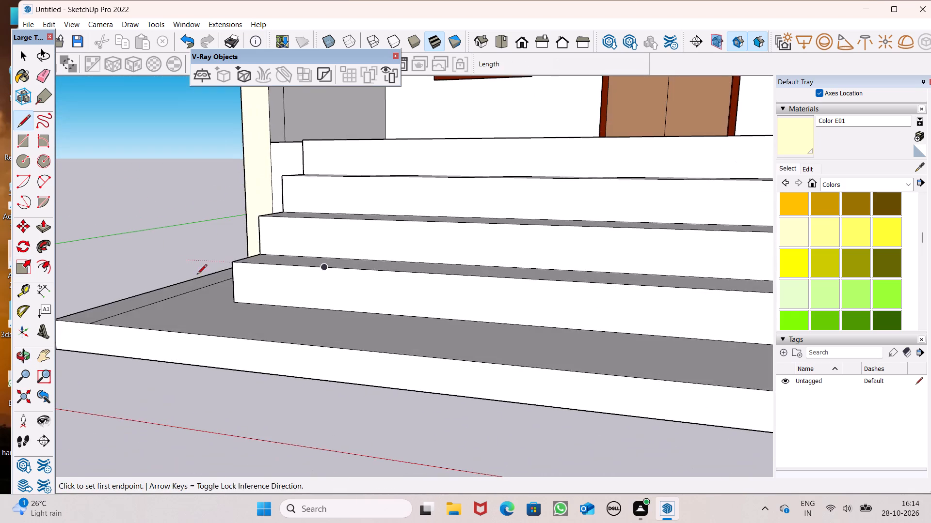
pyautogui.scroll(-6, 239, 301)
pyautogui.moveTo(361, 376); pyautogui.dragTo(73, 333, button='middle')
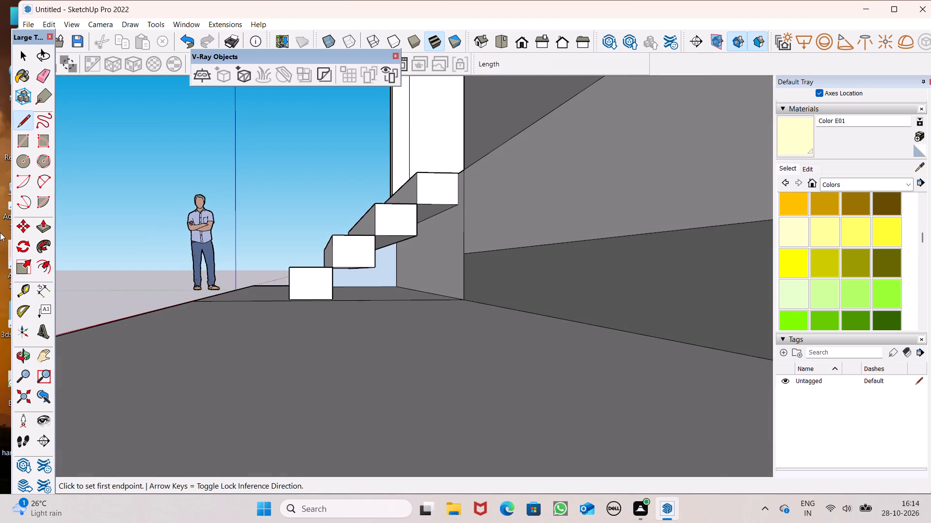
pyautogui.click(52, 231)
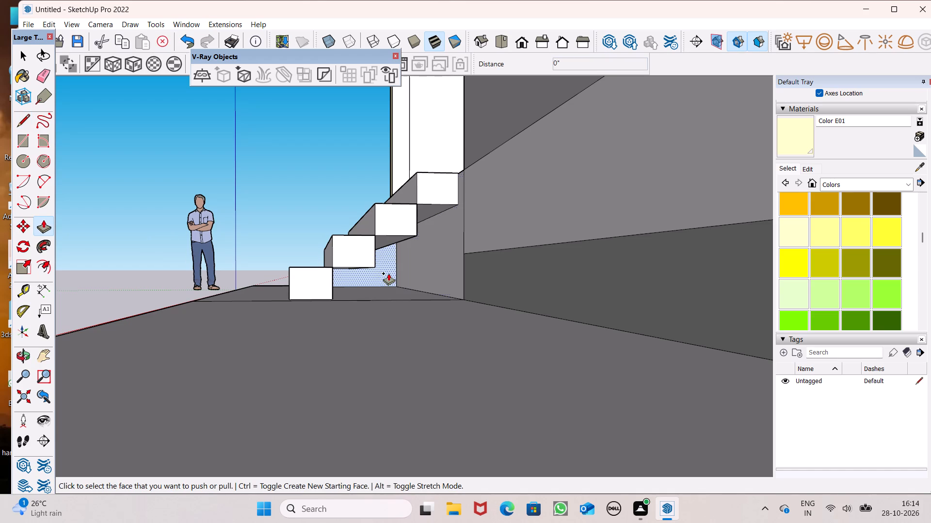
pyautogui.moveTo(385, 273); pyautogui.dragTo(331, 292)
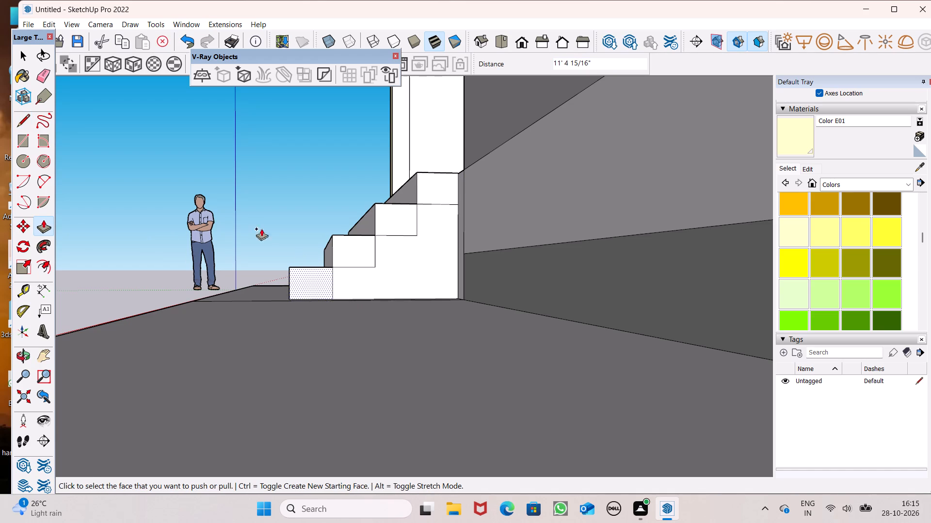
# Erase the seam edges between the steps on both side faces of the stairs, leaving each side one continuous face.
pyautogui.click(41, 77)
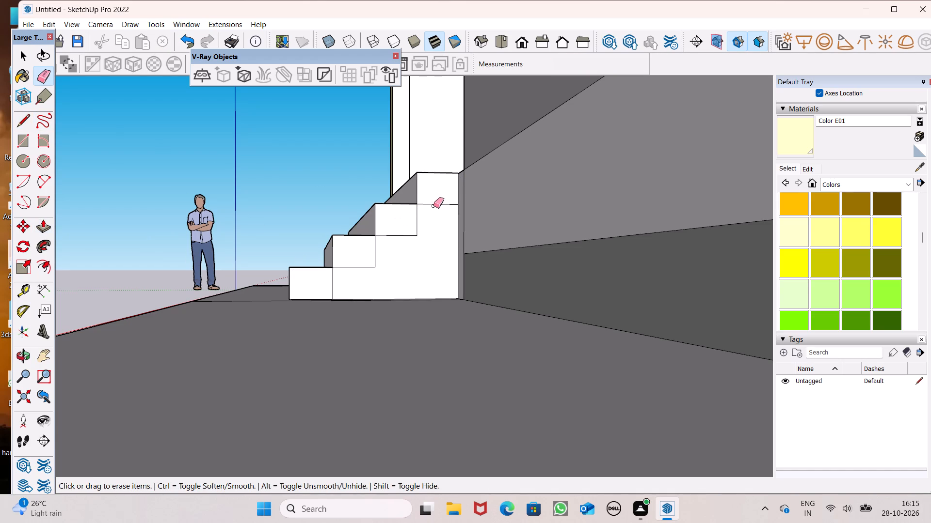
pyautogui.moveTo(433, 206); pyautogui.dragTo(327, 287)
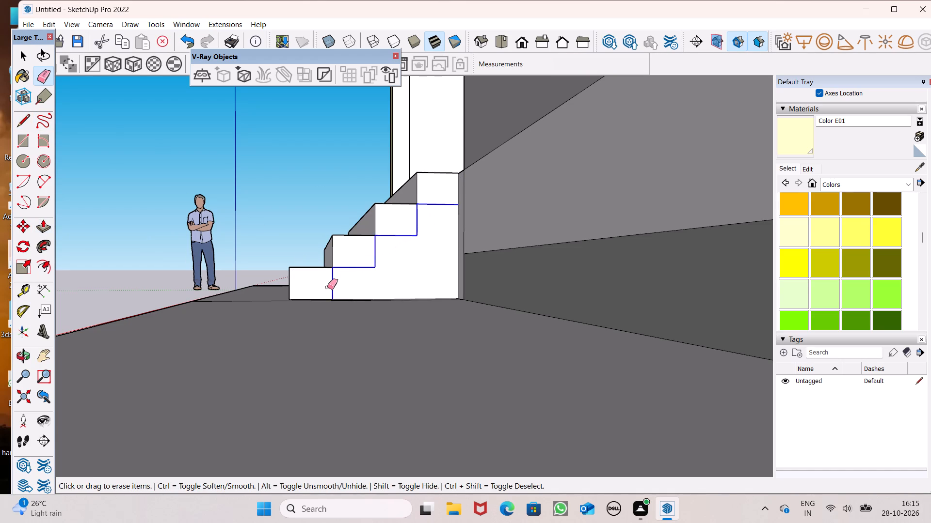
pyautogui.moveTo(327, 287); pyautogui.dragTo(327, 282)
pyautogui.moveTo(364, 295); pyautogui.dragTo(790, 411, button='middle')
pyautogui.moveTo(423, 346); pyautogui.dragTo(697, 302, button='middle')
pyautogui.scroll(1, 697, 302)
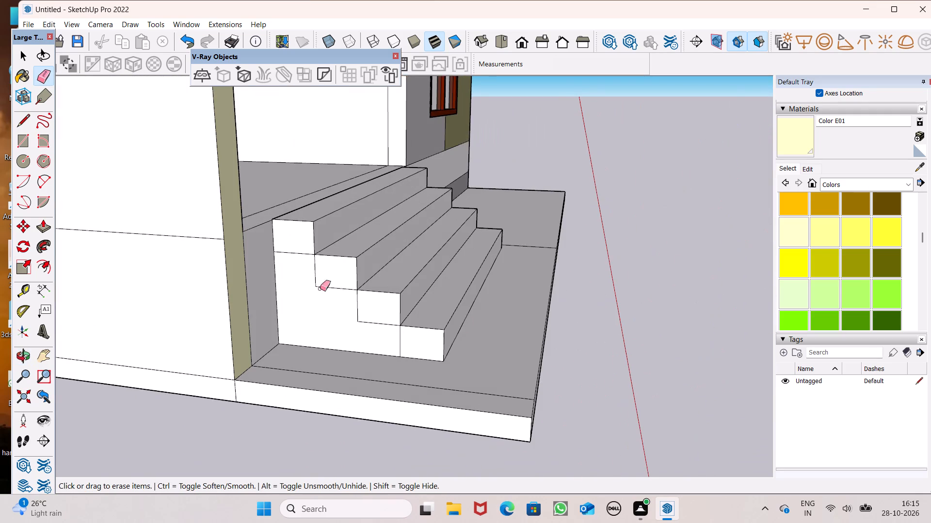
pyautogui.scroll(3, 243, 242)
pyautogui.moveTo(312, 253); pyautogui.dragTo(429, 363)
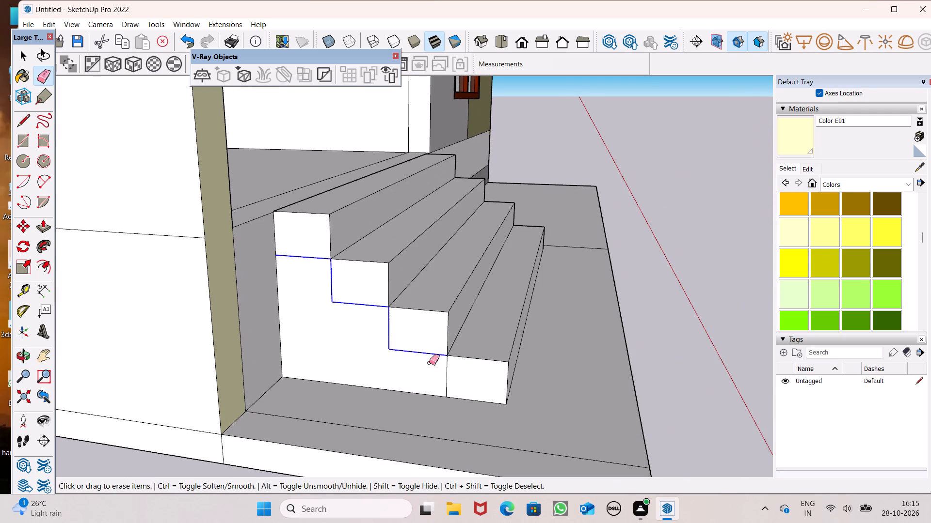
pyautogui.moveTo(429, 363); pyautogui.dragTo(457, 380)
# Push/Pull the stairs' side face outward to the strip line beside the pale yellow column.
pyautogui.scroll(-4, 450, 359)
pyautogui.moveTo(473, 389); pyautogui.dragTo(365, 376, button='middle')
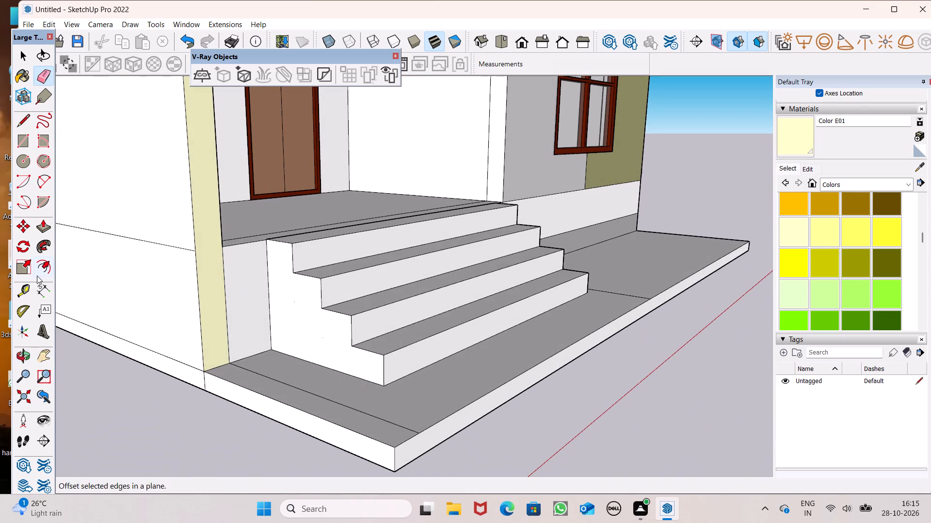
pyautogui.click(51, 224)
pyautogui.moveTo(307, 306); pyautogui.dragTo(280, 323)
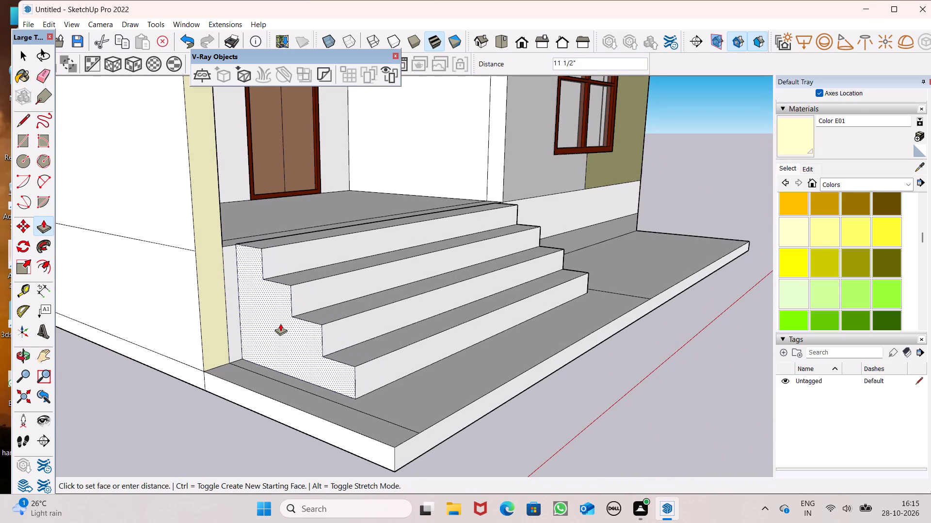
pyautogui.moveTo(280, 323); pyautogui.dragTo(266, 326)
# Push/Pull the narrow platform strip beside the pale yellow column up to porch floor level as a stair side wall.
pyautogui.moveTo(444, 344); pyautogui.dragTo(381, 389, button='middle')
pyautogui.scroll(1, 381, 389)
pyautogui.moveTo(183, 398); pyautogui.dragTo(195, 353)
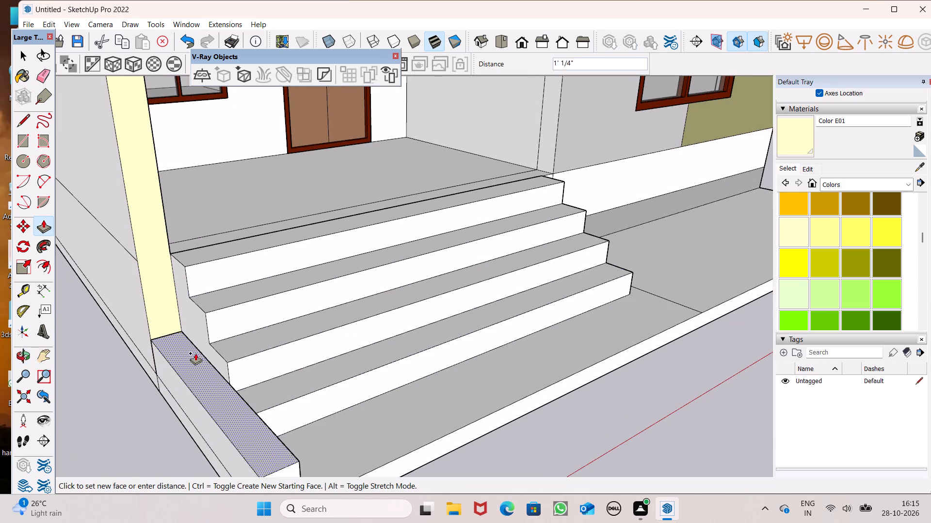
pyautogui.moveTo(195, 353); pyautogui.dragTo(201, 288)
pyautogui.moveTo(194, 295); pyautogui.dragTo(199, 282)
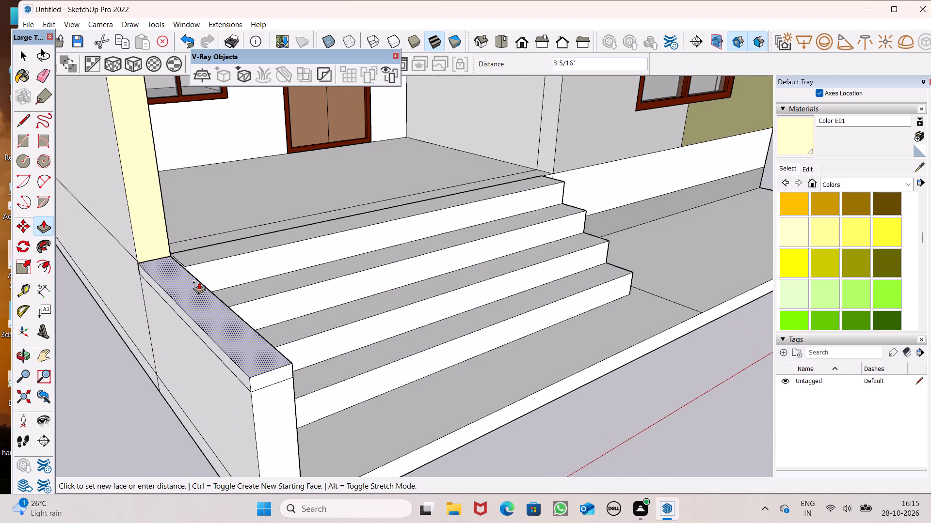
pyautogui.moveTo(199, 282); pyautogui.dragTo(200, 280)
# Draw a line about 2' 7/8" from the bottom step's free front corner to the platform's front edge.
pyautogui.moveTo(321, 354); pyautogui.dragTo(82, 337, button='middle')
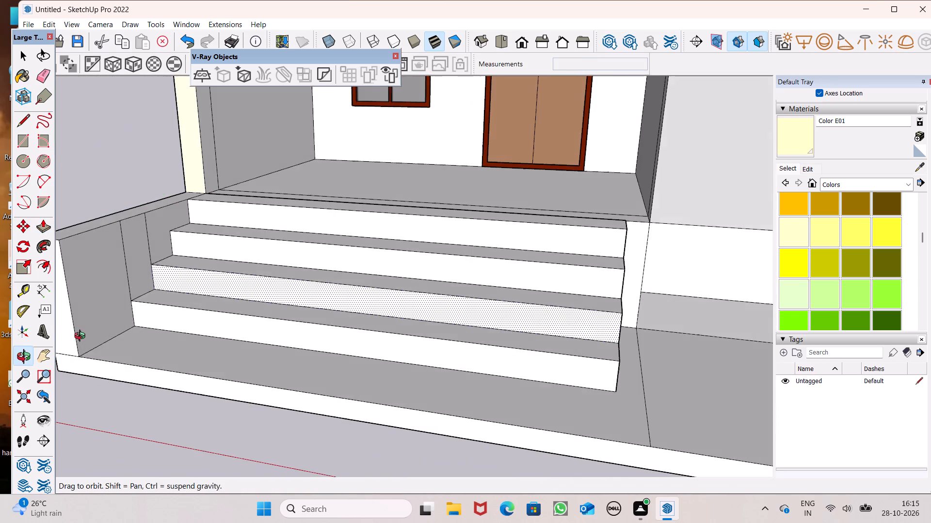
pyautogui.moveTo(82, 337); pyautogui.dragTo(82, 336, button='middle')
pyautogui.scroll(-3, 200, 300)
pyautogui.moveTo(433, 353); pyautogui.dragTo(428, 377, button='middle')
pyautogui.scroll(1, 491, 391)
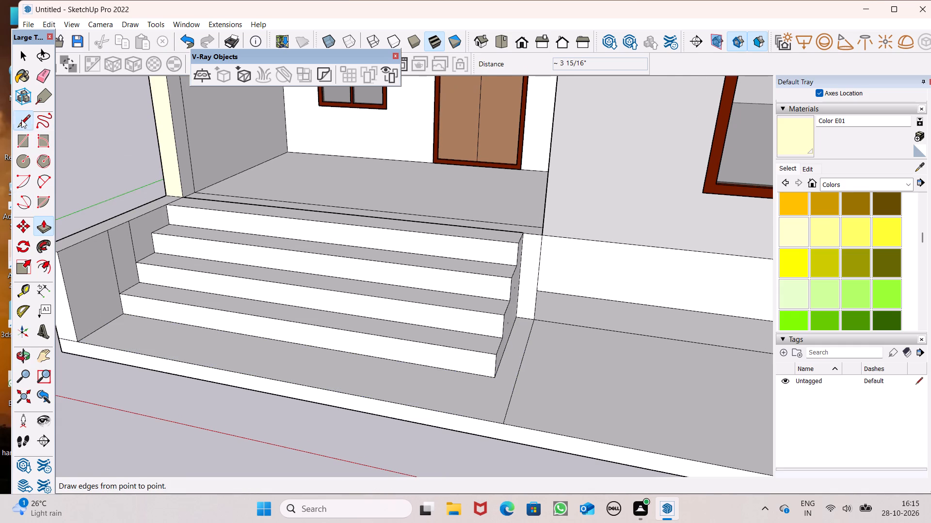
pyautogui.click(21, 120)
pyautogui.click(496, 379)
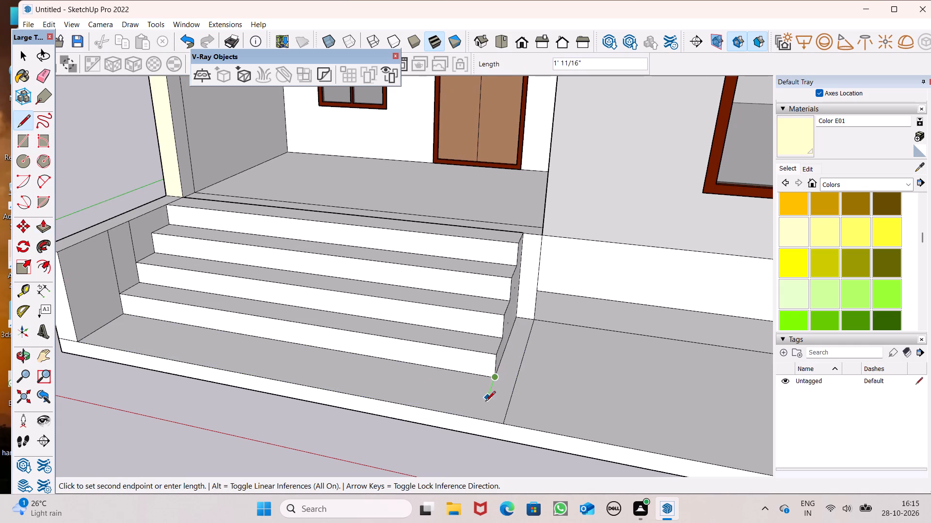
pyautogui.click(478, 416)
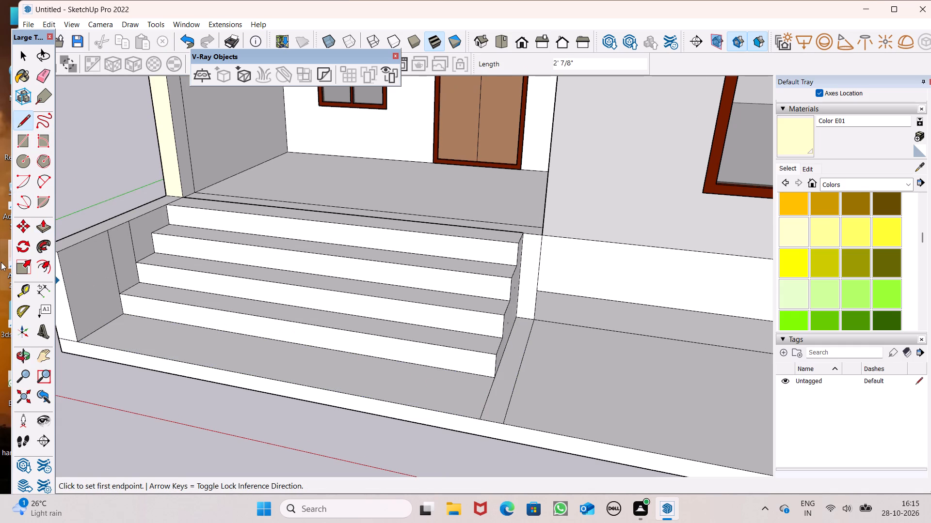
# Push/Pull the new narrow strip at the stairs' open end up about 3' 11/16" as the second side wall.
pyautogui.click(49, 229)
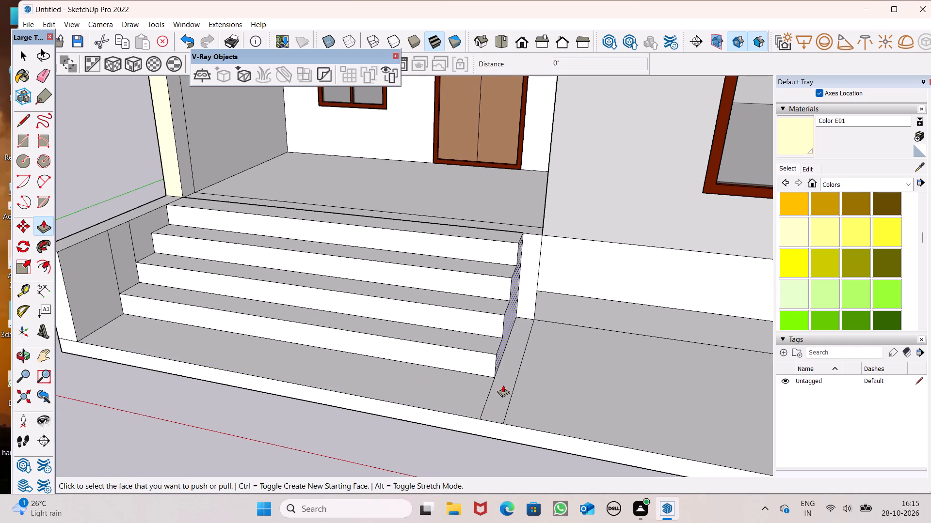
pyautogui.keyDown('ctrl'); pyautogui.moveTo(504, 389); pyautogui.dragTo(479, 286); pyautogui.keyUp('ctrl')
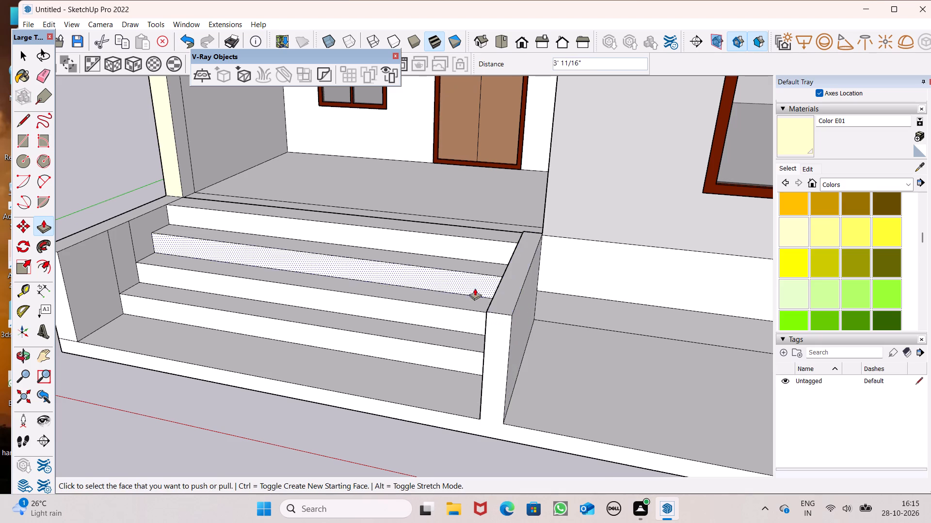
pyautogui.moveTo(562, 402); pyautogui.dragTo(606, 408, button='middle')
pyautogui.scroll(1, 606, 408)
pyautogui.scroll(-11, 366, 337)
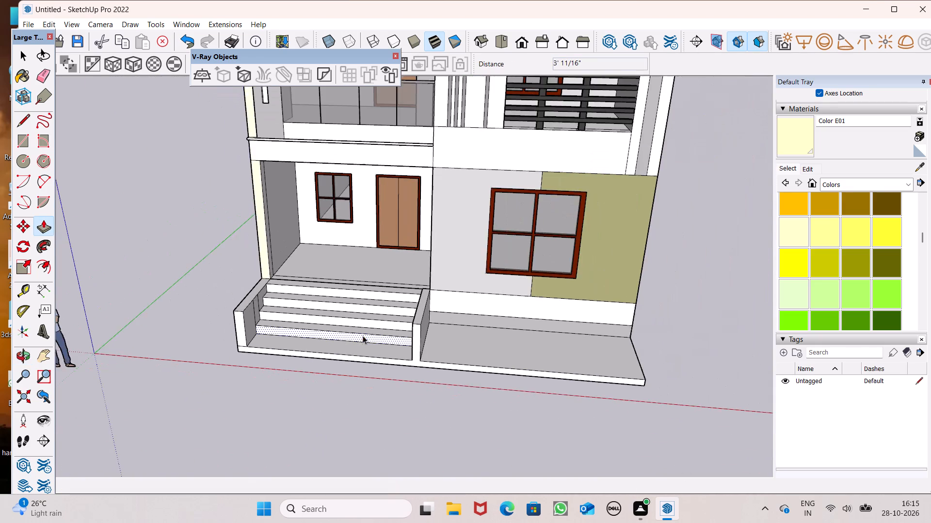
pyautogui.press('space')
# Erase the front vertical seam on the inner face of the side wall beside the pale yellow column.
pyautogui.scroll(-2, 348, 356)
pyautogui.moveTo(329, 375); pyautogui.dragTo(686, 326, button='middle')
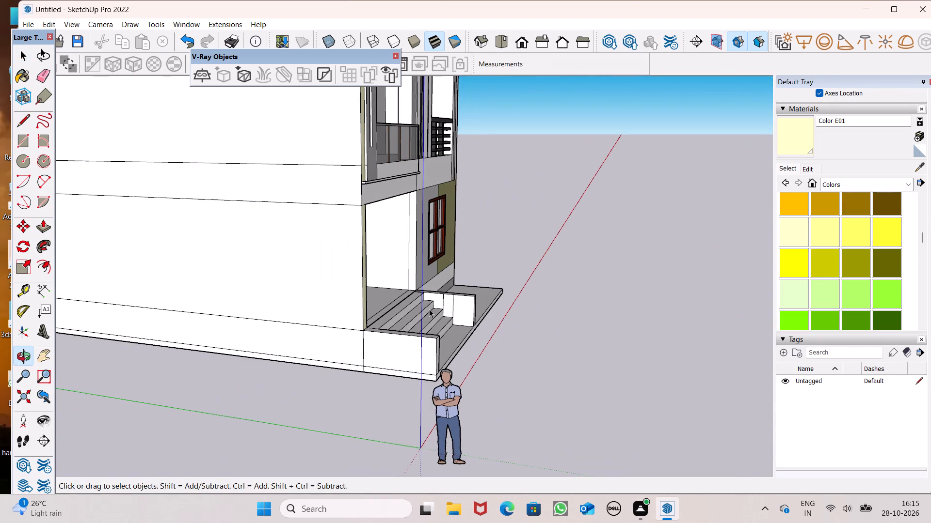
pyautogui.moveTo(445, 343); pyautogui.dragTo(15, 344, button='middle')
pyautogui.scroll(5, 161, 310)
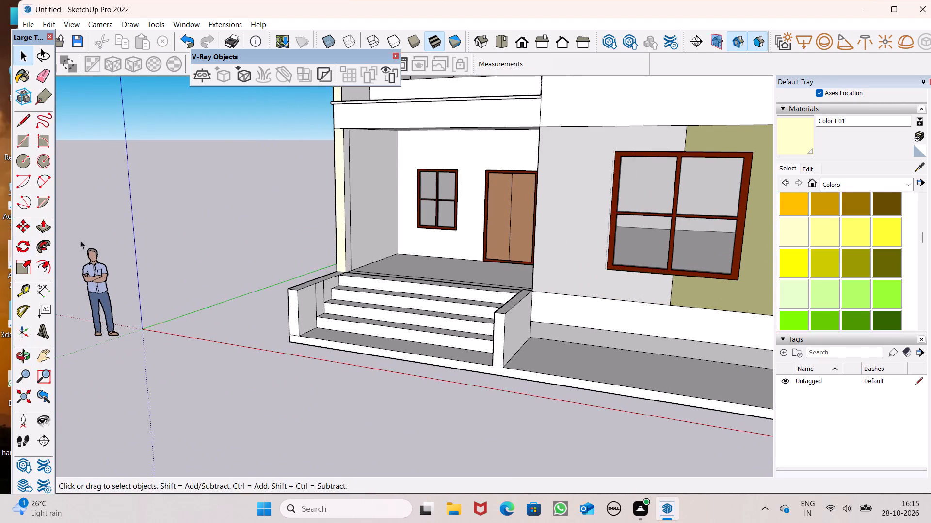
pyautogui.click(39, 68)
pyautogui.scroll(6, 298, 331)
pyautogui.scroll(5, 448, 300)
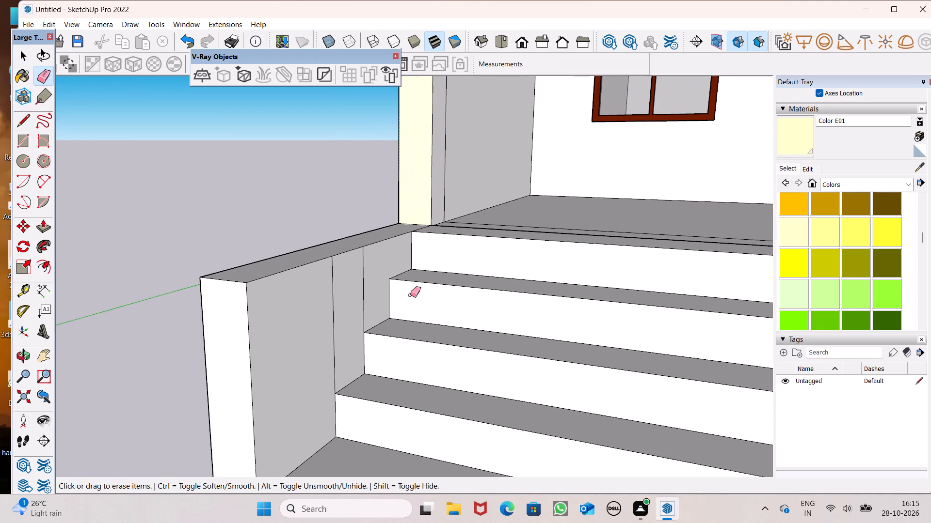
pyautogui.moveTo(321, 295); pyautogui.dragTo(378, 264)
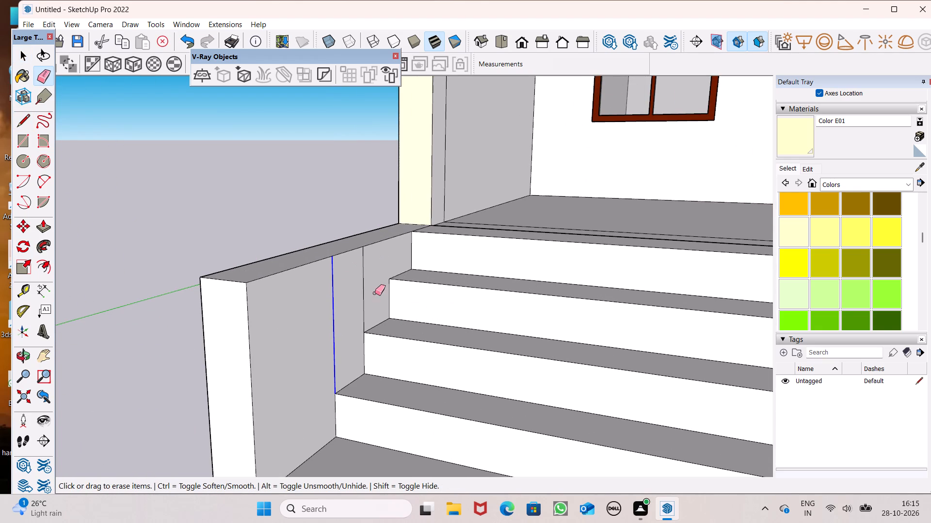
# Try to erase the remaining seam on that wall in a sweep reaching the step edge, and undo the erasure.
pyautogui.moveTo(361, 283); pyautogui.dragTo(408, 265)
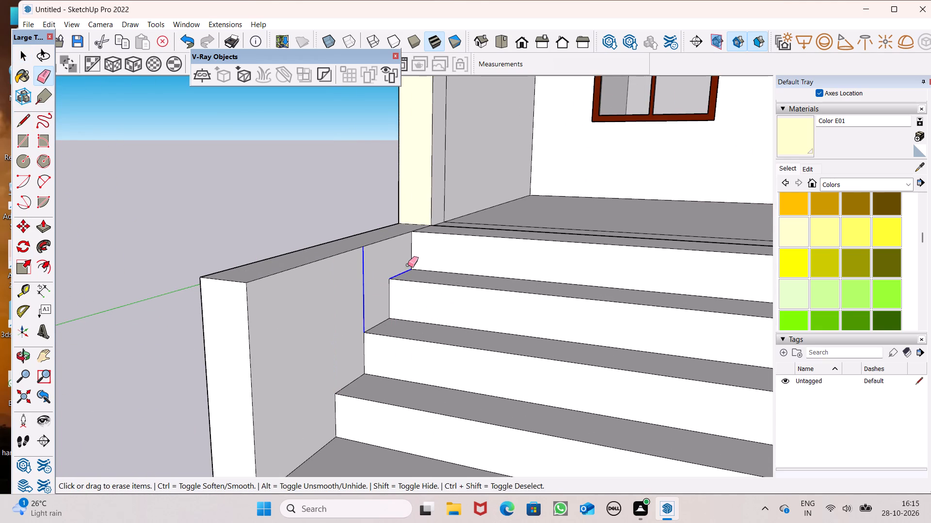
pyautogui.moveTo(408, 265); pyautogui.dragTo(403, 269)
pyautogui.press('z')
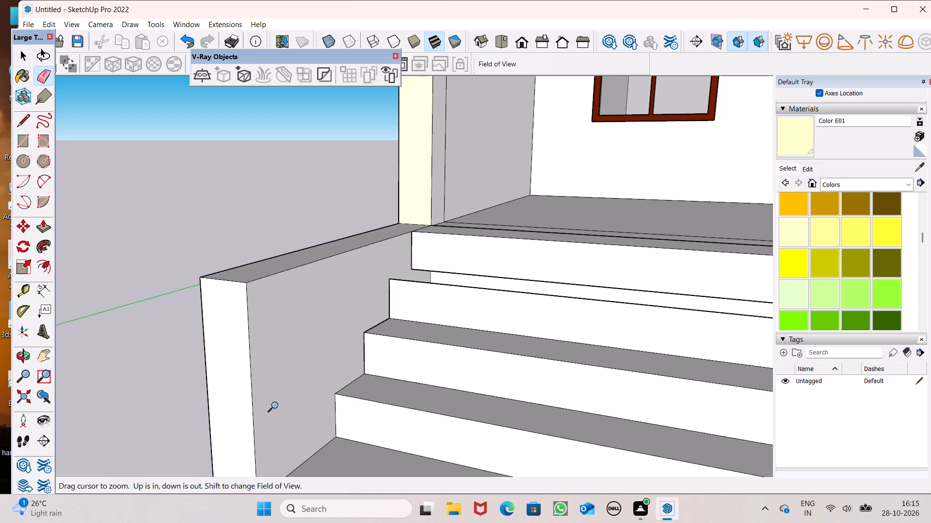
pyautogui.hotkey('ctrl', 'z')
# Erase only the remaining vertical seam on the inner face of the side wall beside the pale yellow column.
pyautogui.middleClick(288, 357)
pyautogui.scroll(1, 288, 356)
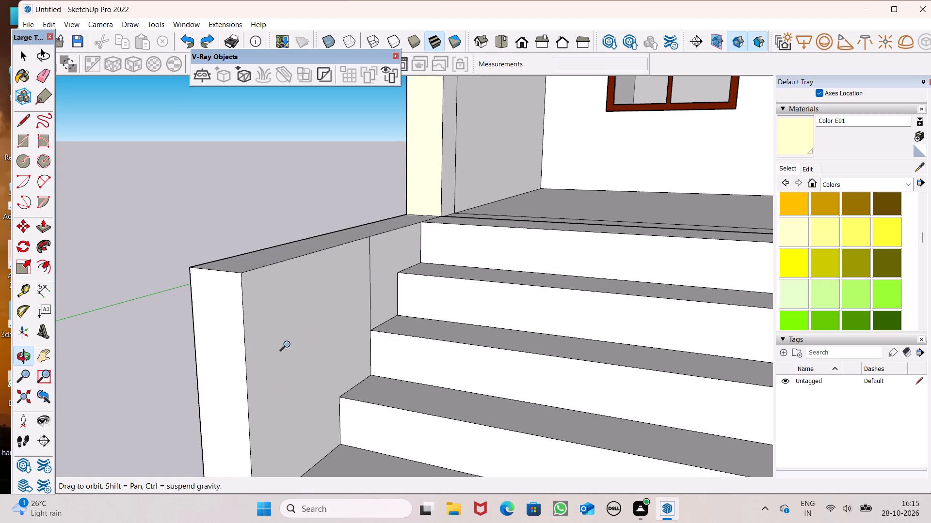
pyautogui.press('space')
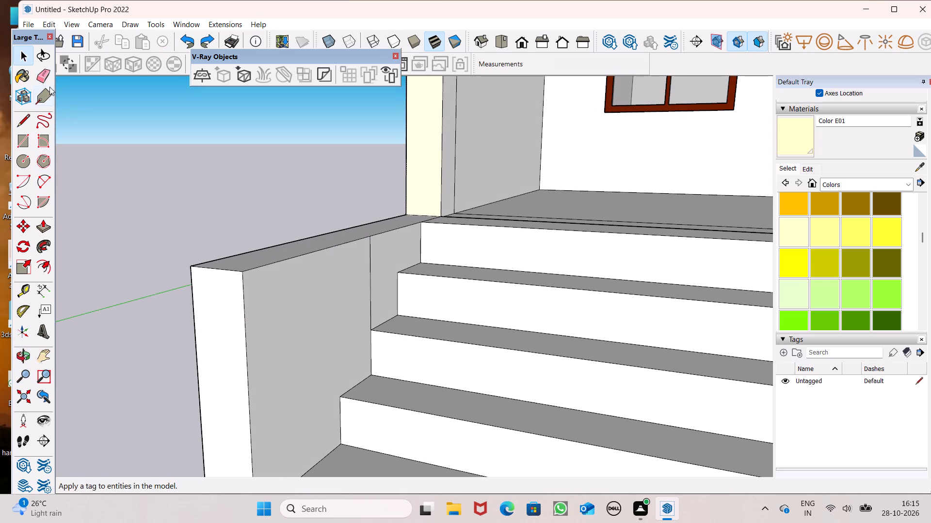
pyautogui.click(40, 85)
pyautogui.moveTo(363, 283); pyautogui.dragTo(368, 262)
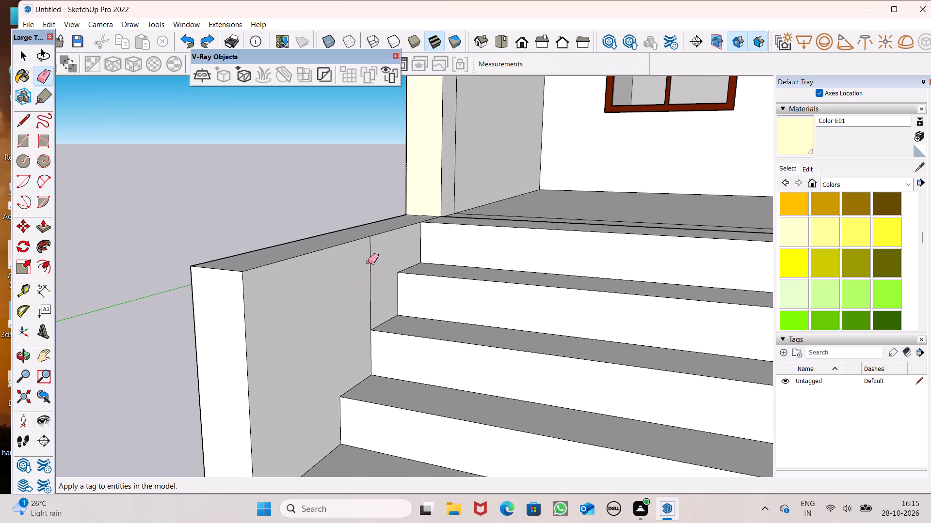
pyautogui.moveTo(368, 262); pyautogui.dragTo(373, 257)
# Erase the two vertical seams on the inner face of the opposite stair side wall.
pyautogui.scroll(-4, 299, 292)
pyautogui.moveTo(218, 297); pyautogui.dragTo(460, 341, button='middle')
pyautogui.scroll(-6, 177, 317)
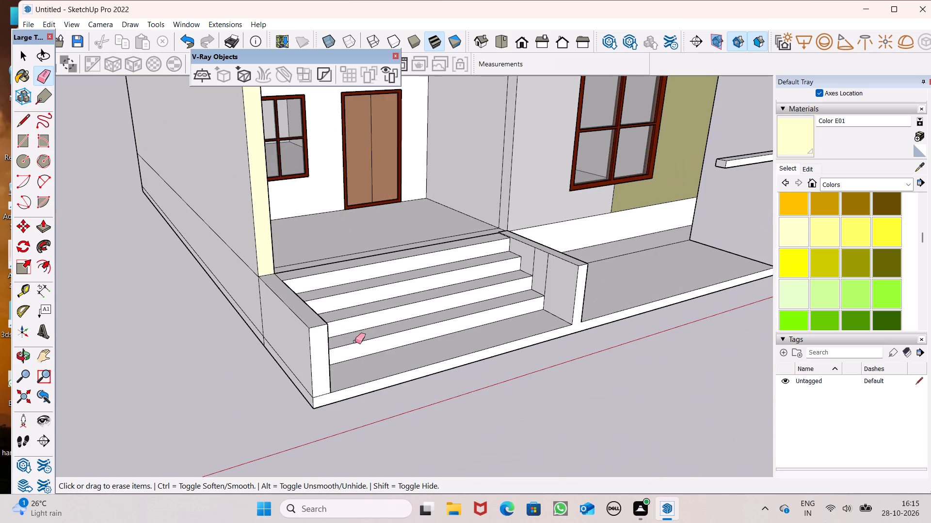
pyautogui.moveTo(699, 348); pyautogui.dragTo(765, 370, button='middle')
pyautogui.scroll(2, 765, 371)
pyautogui.scroll(6, 508, 261)
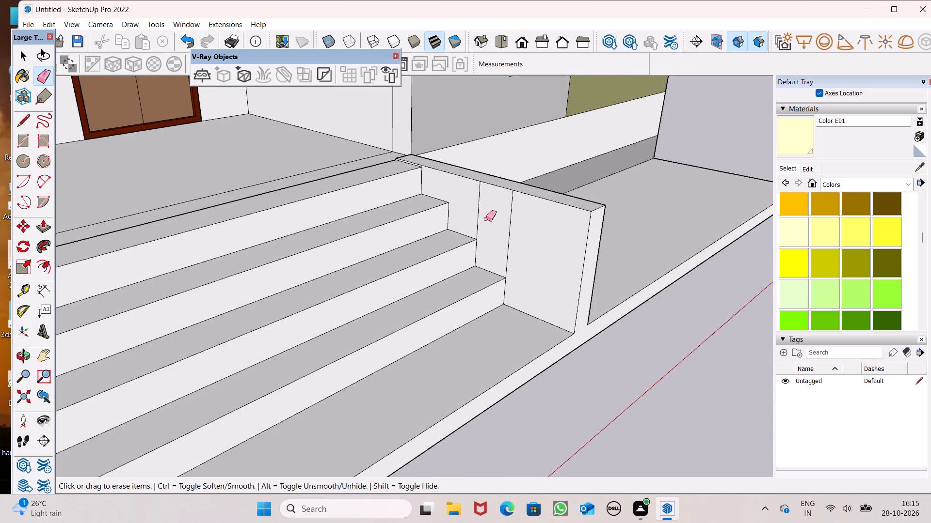
pyautogui.moveTo(474, 214); pyautogui.dragTo(516, 223)
pyautogui.moveTo(489, 218); pyautogui.dragTo(483, 220)
pyautogui.click(477, 215)
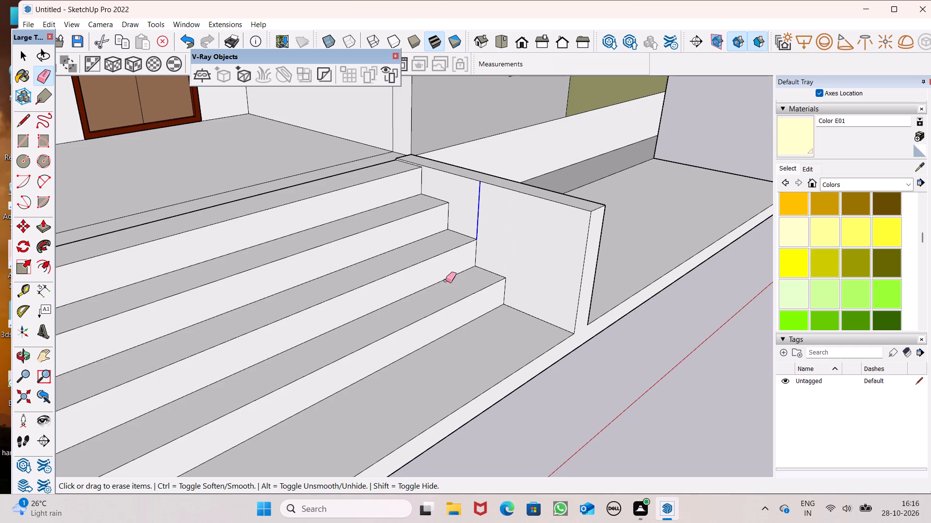
# Examine the joint where the second stair side wall meets the top step and the porch floor edge.
pyautogui.moveTo(488, 198); pyautogui.dragTo(482, 306, button='middle')
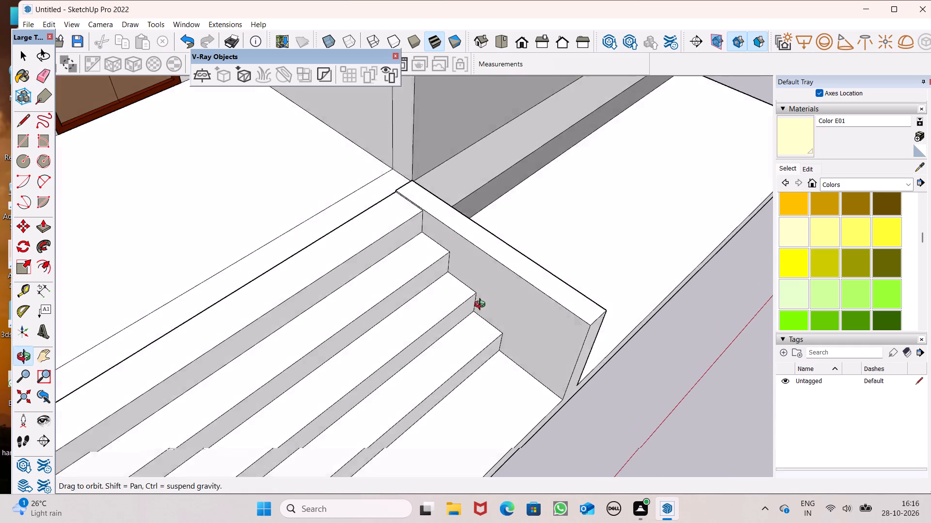
pyautogui.moveTo(482, 306); pyautogui.dragTo(438, 306, button='middle')
pyautogui.scroll(1, 468, 309)
pyautogui.scroll(3, 123, 168)
pyautogui.scroll(-4, 159, 238)
pyautogui.moveTo(376, 340); pyautogui.dragTo(654, 201, button='middle')
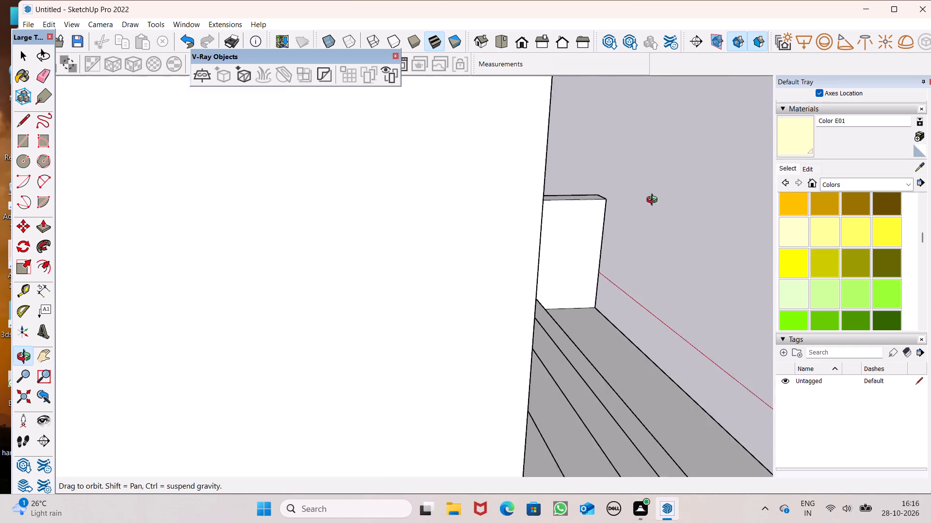
pyautogui.moveTo(654, 201); pyautogui.dragTo(513, 194, button='middle')
pyautogui.scroll(1, 515, 191)
pyautogui.scroll(-1, 185, 290)
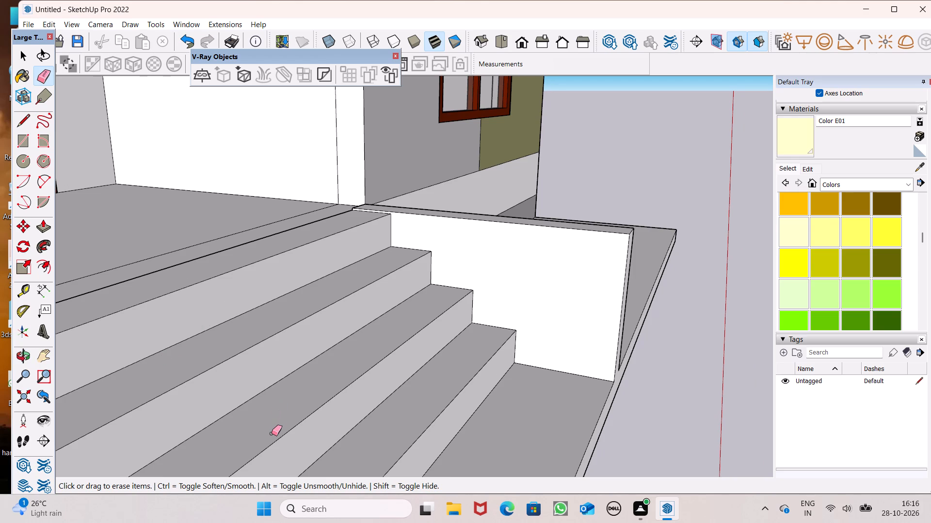
pyautogui.moveTo(260, 411); pyautogui.dragTo(255, 487, button='middle')
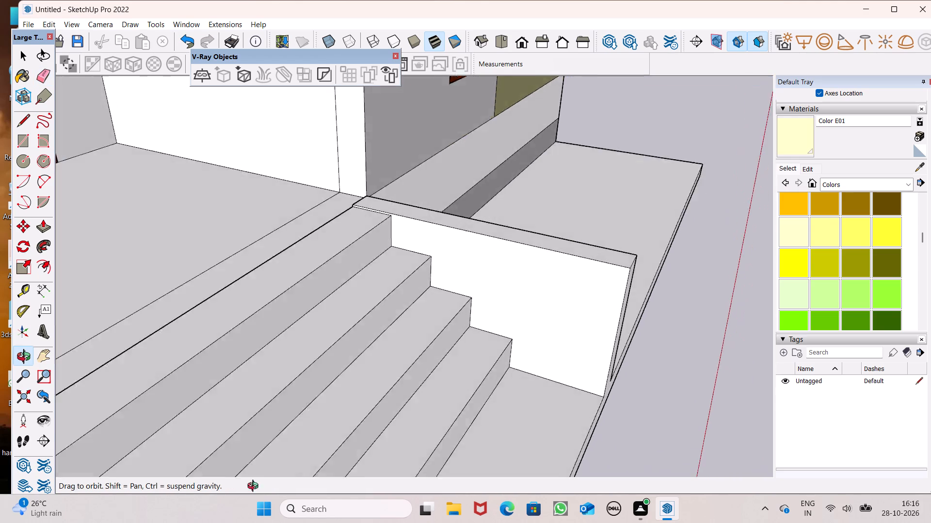
pyautogui.moveTo(255, 487); pyautogui.dragTo(379, 446, button='middle')
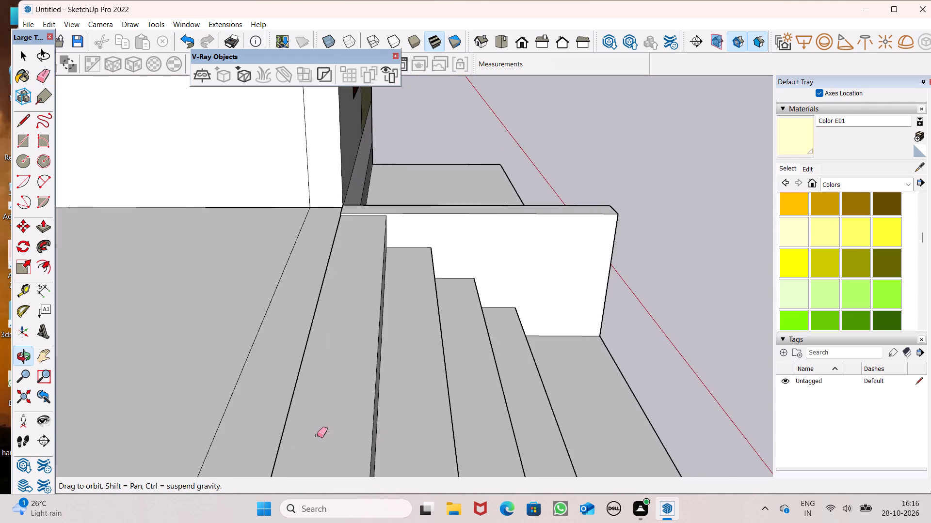
pyautogui.scroll(10, 310, 434)
pyautogui.moveTo(305, 441); pyautogui.dragTo(374, 291, button='middle')
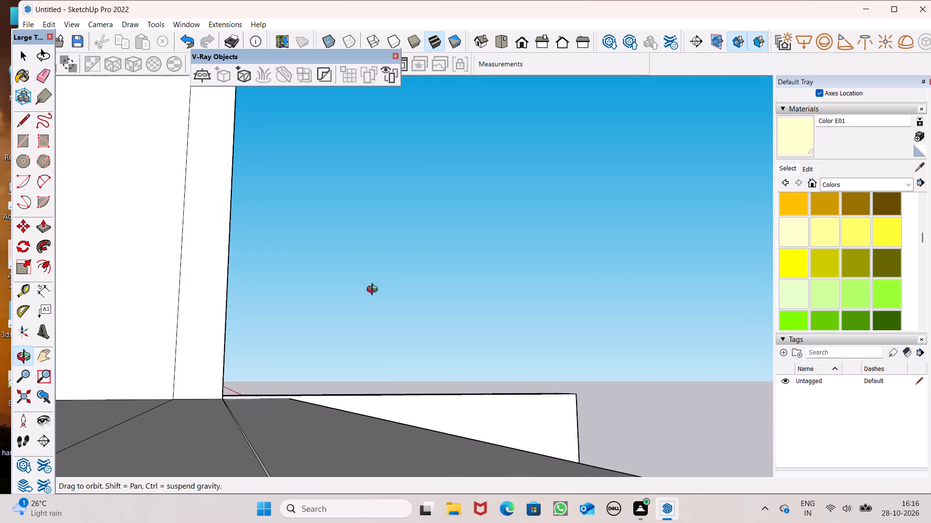
pyautogui.moveTo(374, 291); pyautogui.dragTo(350, 285, button='middle')
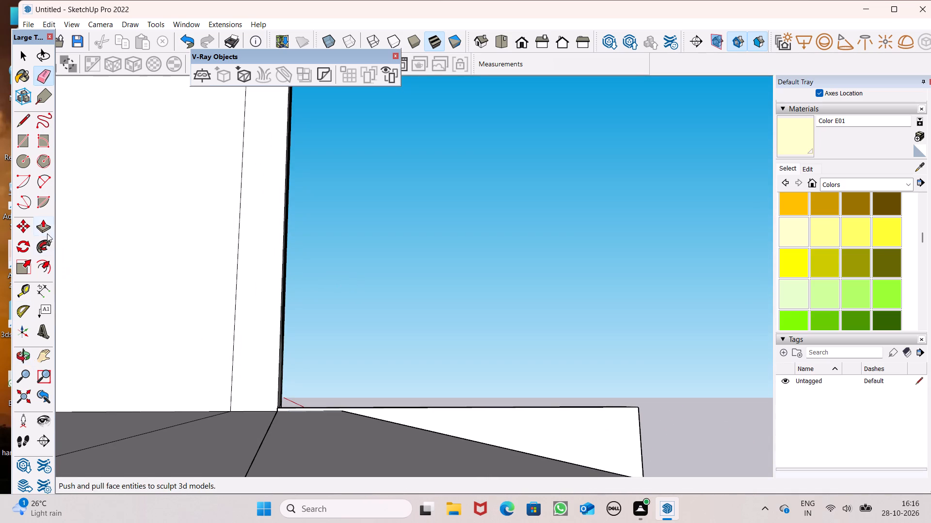
# Push/pull the top step's surface where it meets the porch floor edge.
pyautogui.click(46, 227)
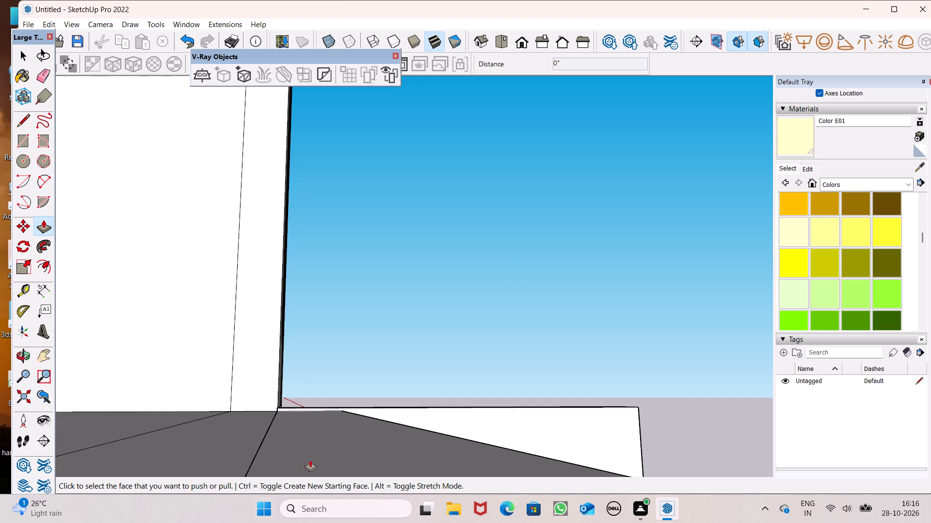
pyautogui.scroll(1, 296, 434)
pyautogui.moveTo(296, 441); pyautogui.dragTo(349, 501, button='middle')
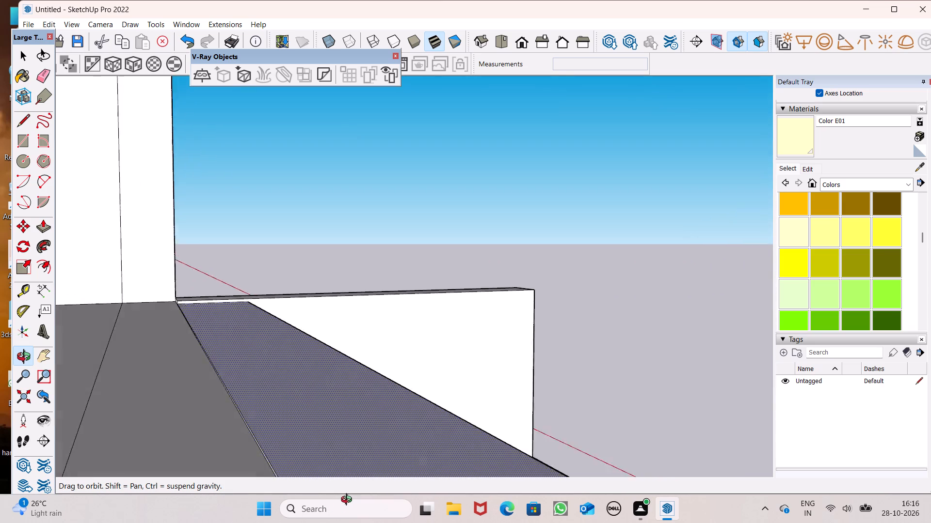
pyautogui.moveTo(349, 501); pyautogui.dragTo(339, 479, button='middle')
pyautogui.moveTo(327, 470); pyautogui.dragTo(339, 495, button='right')
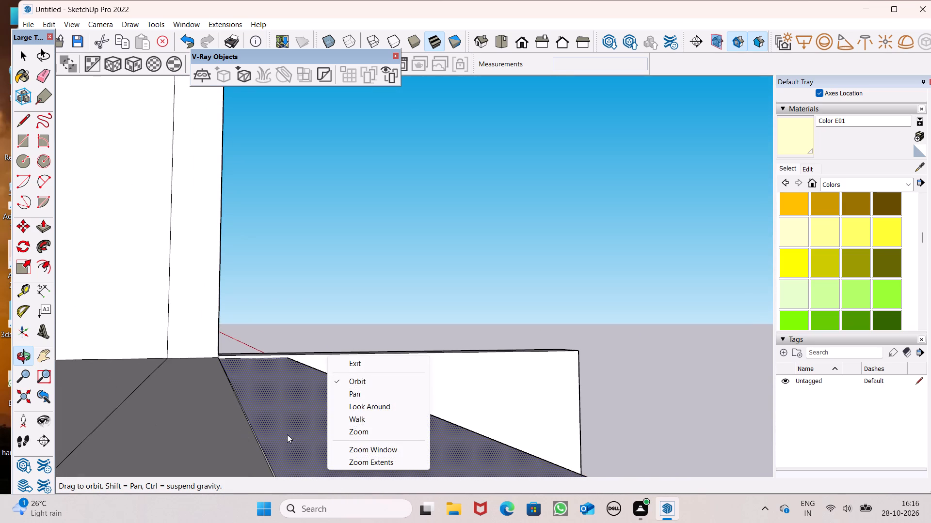
pyautogui.click(289, 434)
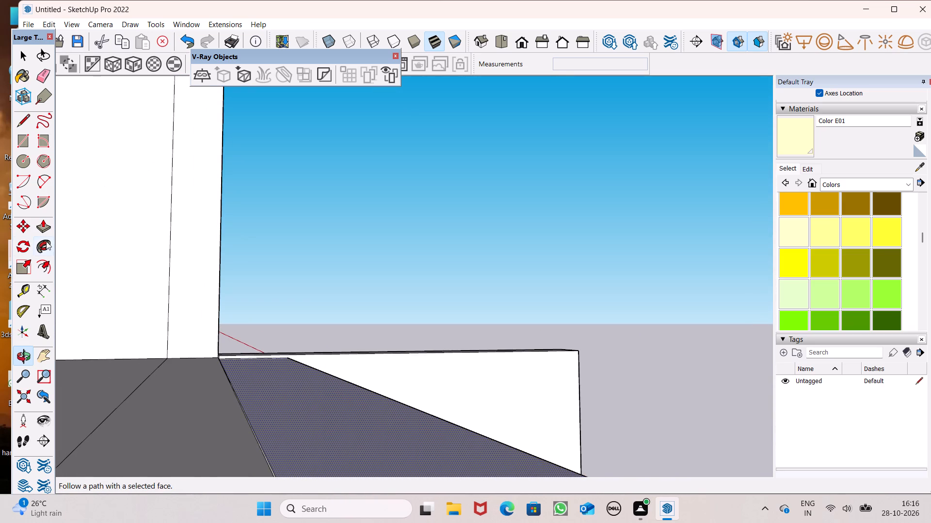
pyautogui.click(45, 237)
pyautogui.click(43, 224)
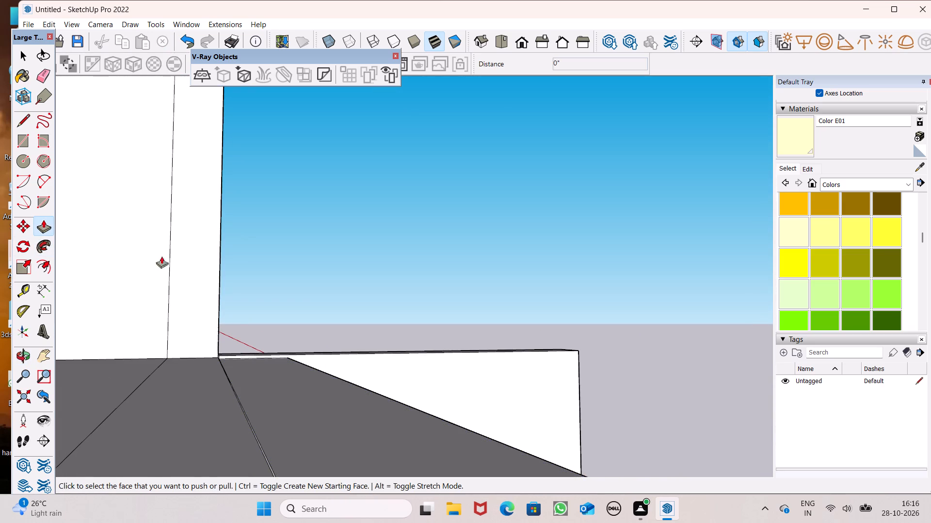
pyautogui.moveTo(255, 378); pyautogui.dragTo(225, 399)
pyautogui.moveTo(262, 415); pyautogui.dragTo(190, 422, button='middle')
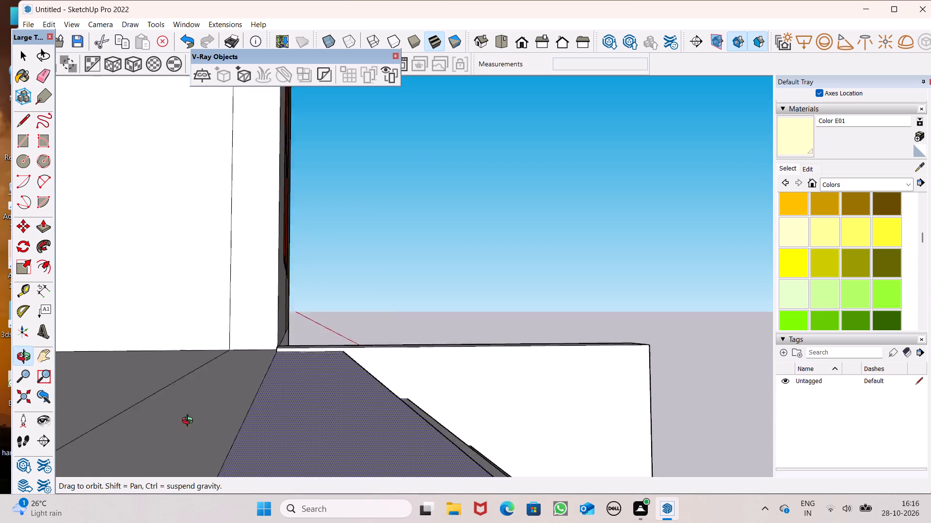
pyautogui.moveTo(190, 422); pyautogui.dragTo(0, 383, button='middle')
pyautogui.scroll(-6, 261, 226)
pyautogui.press('space')
# Delete the stray bar lying on the ground beside the house.
pyautogui.scroll(-5, 187, 150)
pyautogui.moveTo(233, 213); pyautogui.dragTo(0, 429, button='middle')
pyautogui.scroll(1, 23, 455)
pyautogui.scroll(-6, 0, 331)
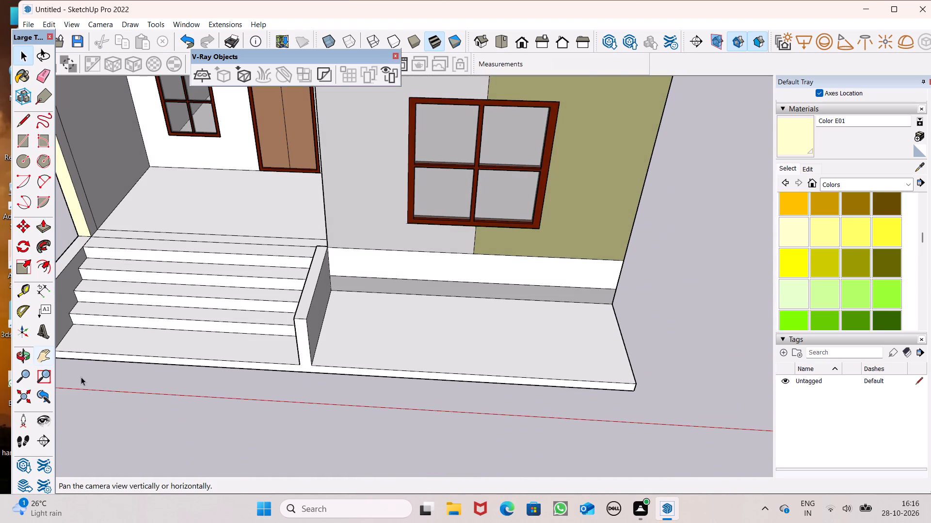
pyautogui.scroll(-3, 77, 368)
pyautogui.click(713, 229)
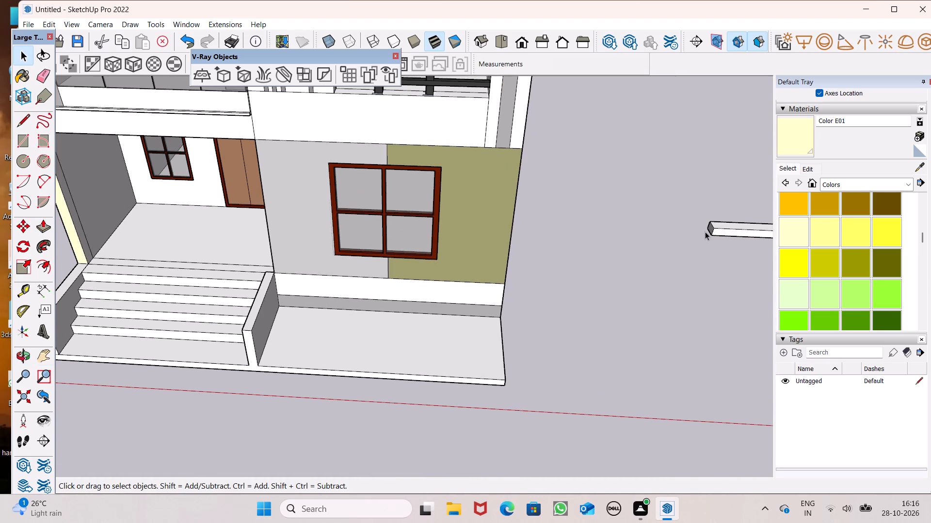
pyautogui.press('Delete')
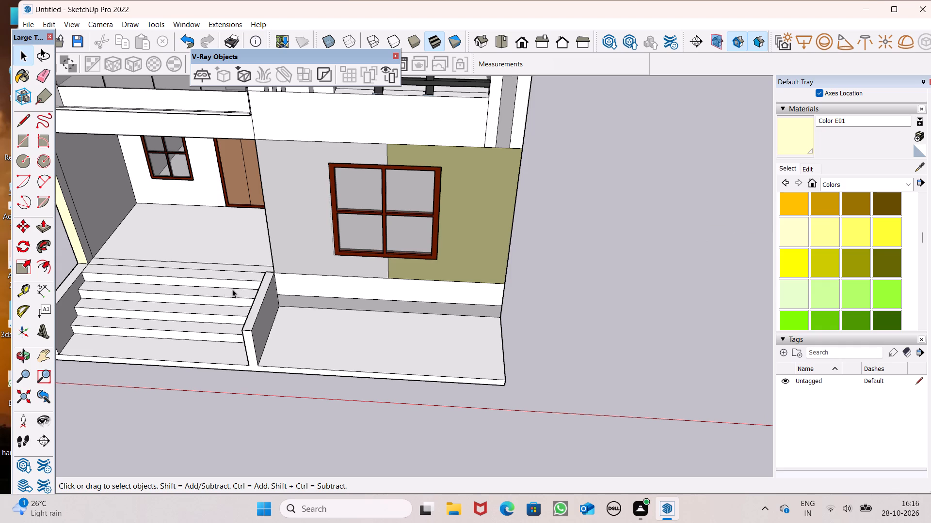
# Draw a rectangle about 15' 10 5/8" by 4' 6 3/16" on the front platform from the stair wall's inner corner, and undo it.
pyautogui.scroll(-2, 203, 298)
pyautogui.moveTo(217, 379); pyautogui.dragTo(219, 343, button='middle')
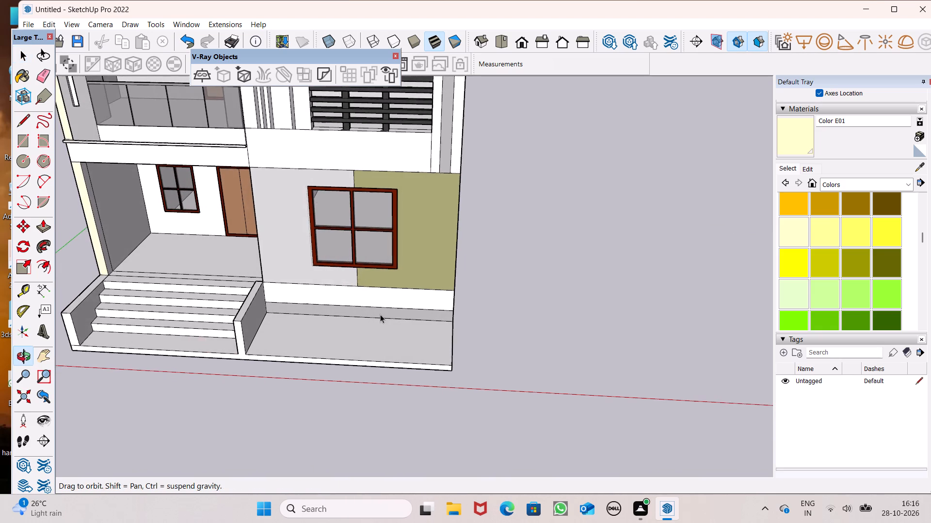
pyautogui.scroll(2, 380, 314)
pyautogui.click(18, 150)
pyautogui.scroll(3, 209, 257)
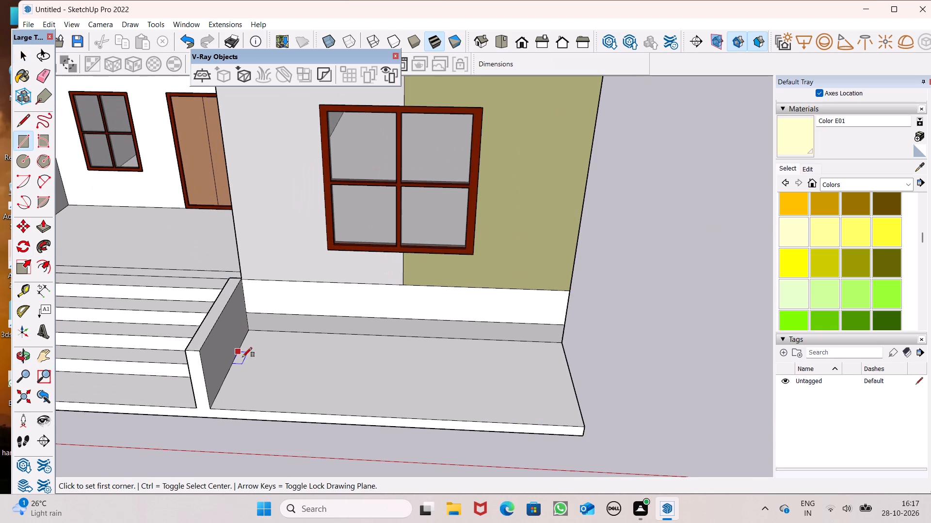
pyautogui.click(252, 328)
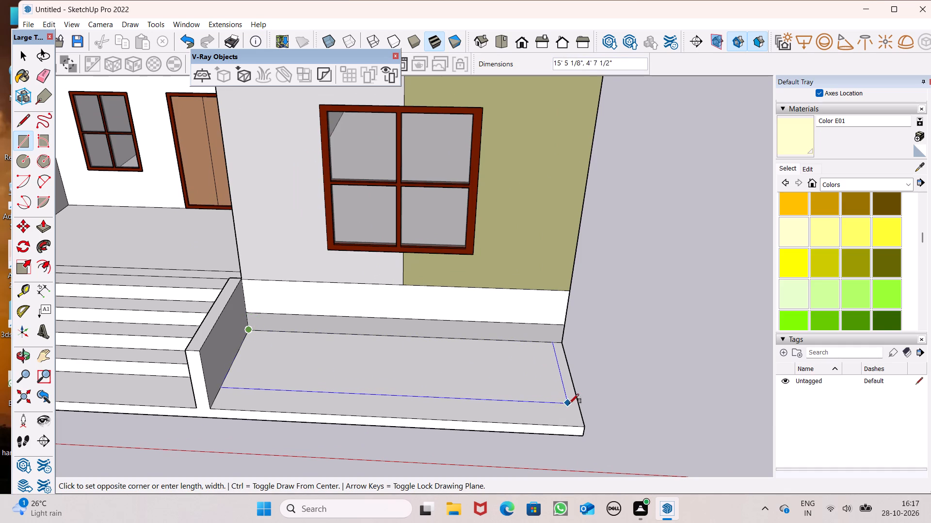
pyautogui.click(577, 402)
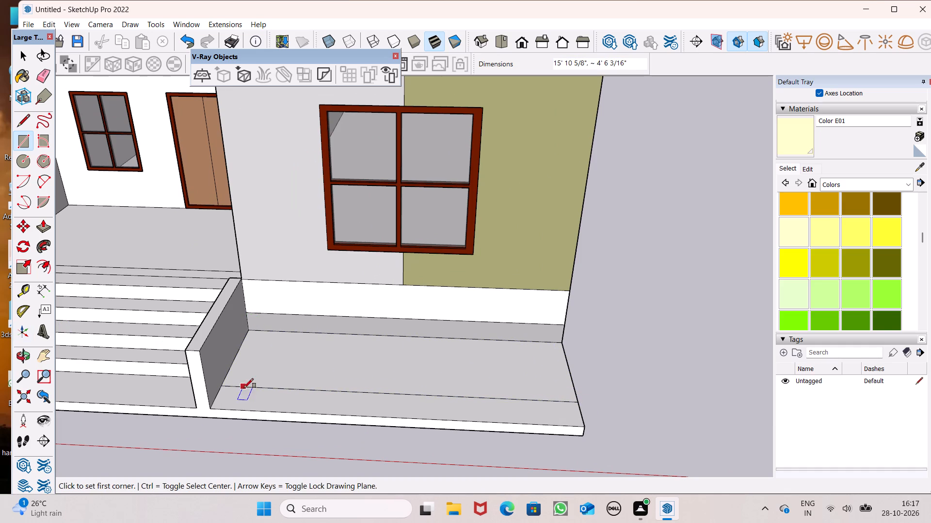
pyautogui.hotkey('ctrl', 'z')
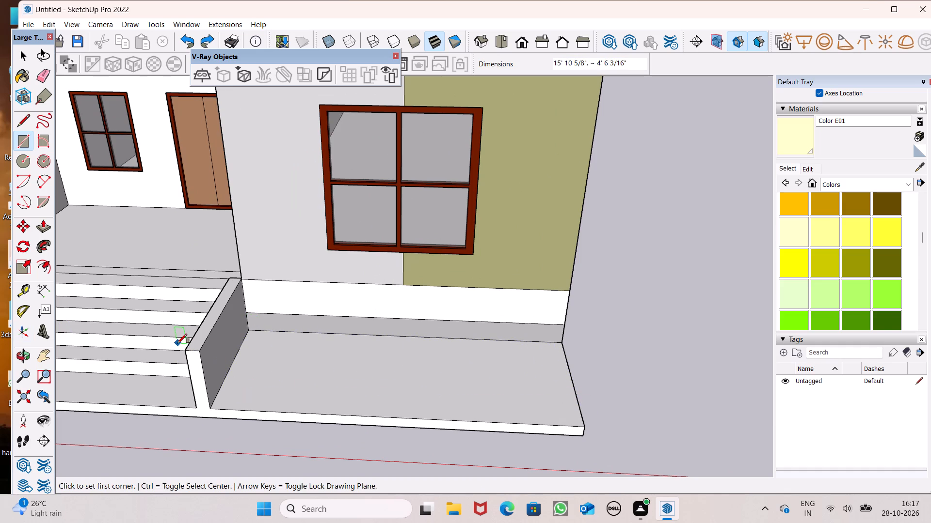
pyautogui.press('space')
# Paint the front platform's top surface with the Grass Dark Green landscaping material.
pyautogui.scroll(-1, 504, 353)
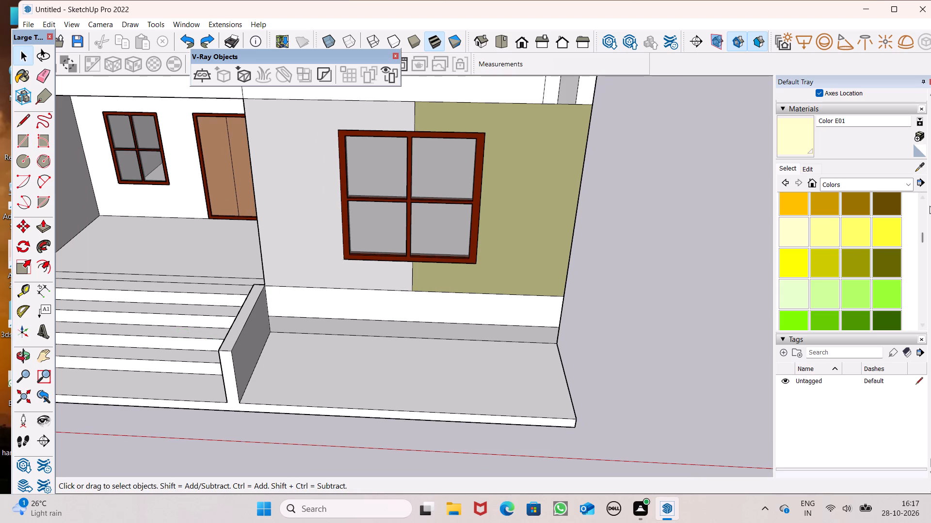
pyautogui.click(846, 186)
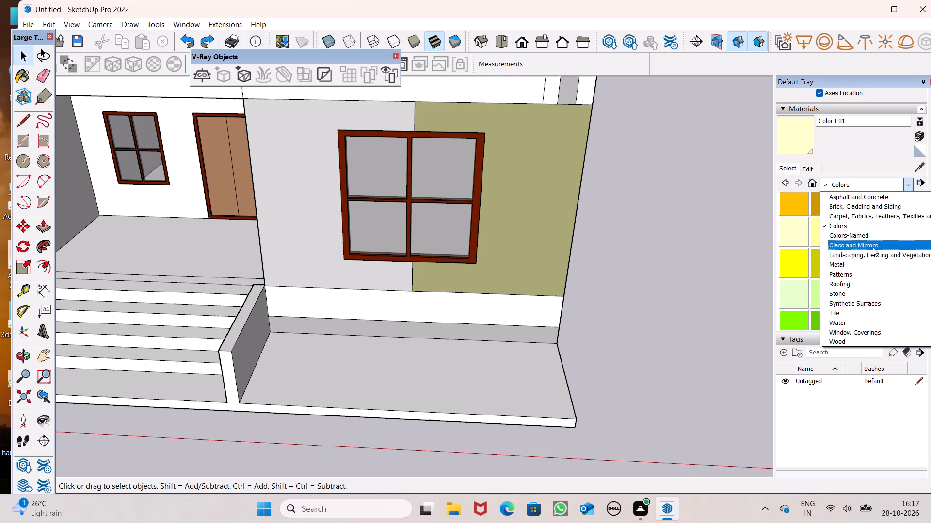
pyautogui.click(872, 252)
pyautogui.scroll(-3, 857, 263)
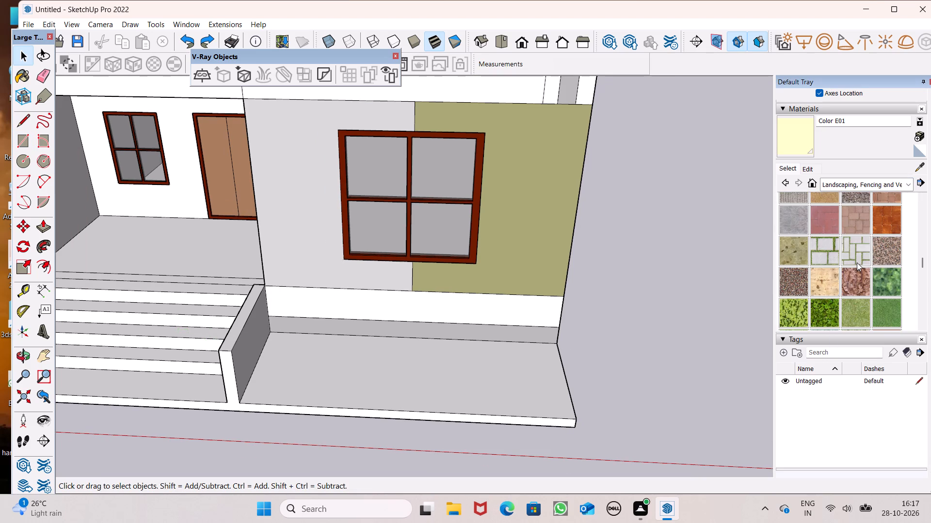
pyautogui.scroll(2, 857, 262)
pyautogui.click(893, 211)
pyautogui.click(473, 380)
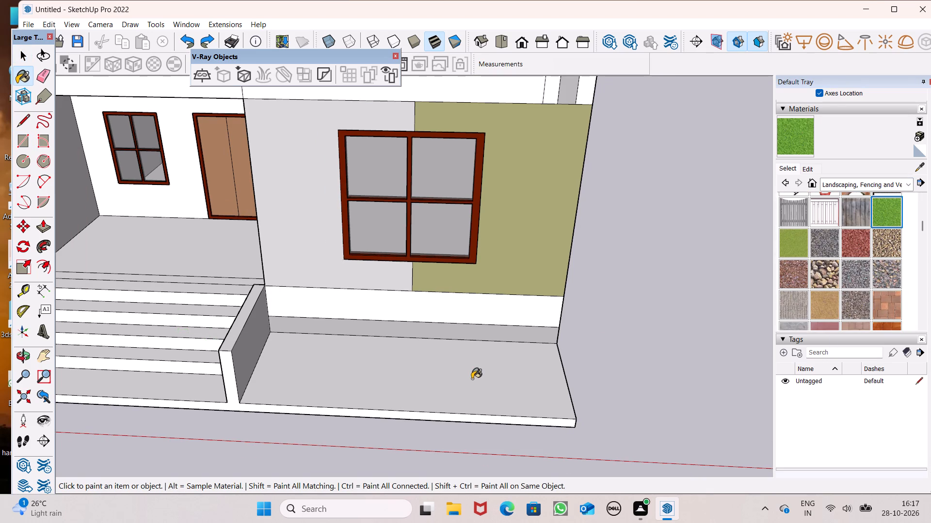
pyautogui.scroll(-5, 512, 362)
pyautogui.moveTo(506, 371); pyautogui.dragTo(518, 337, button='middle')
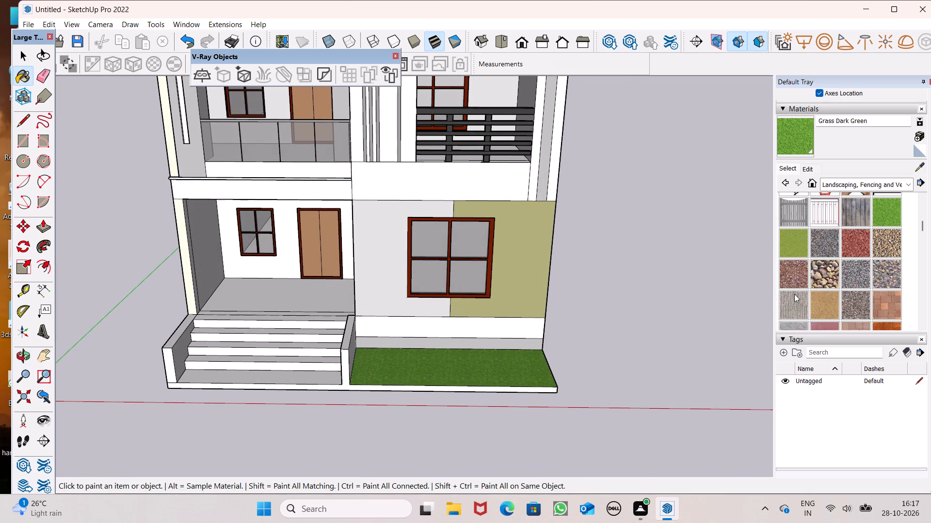
# Paint the front platform's top surface with the Pavers with Grass Brick material.
pyautogui.scroll(-2, 794, 294)
pyautogui.click(843, 250)
pyautogui.click(822, 259)
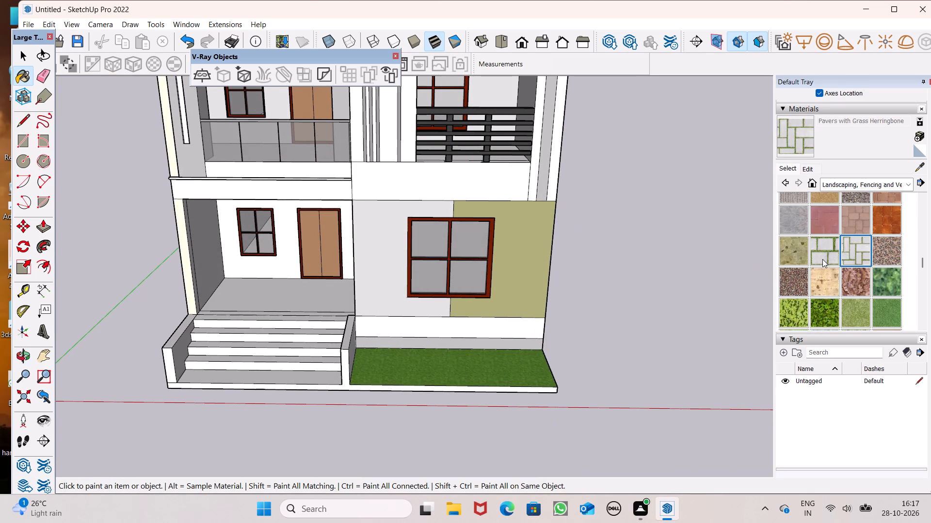
pyautogui.moveTo(538, 362); pyautogui.dragTo(533, 362)
pyautogui.moveTo(493, 378); pyautogui.dragTo(495, 444, button='middle')
pyautogui.press('space')
pyautogui.scroll(-2, 454, 417)
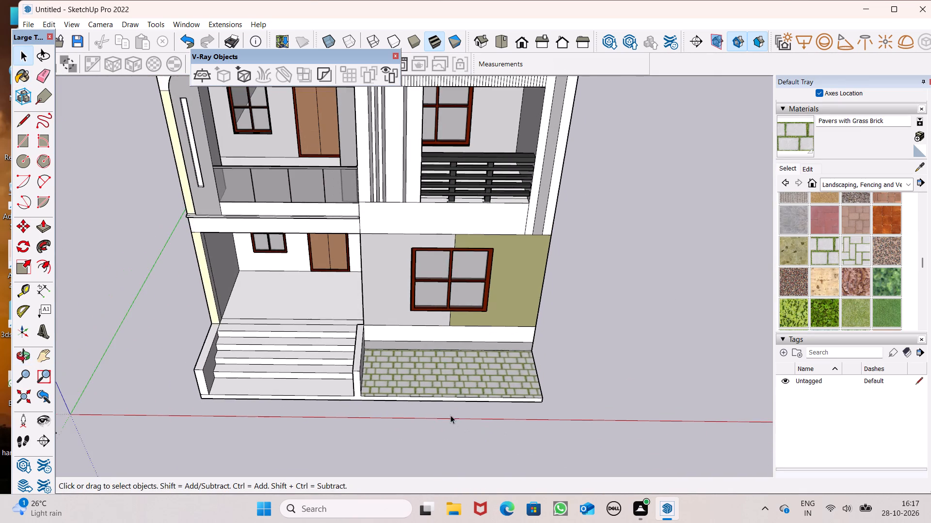
# Paint the wall band below the slatted balcony railing with 0111_SlateGray from the named colours.
pyautogui.moveTo(417, 435); pyautogui.dragTo(518, 288, button='middle')
pyautogui.scroll(1, 518, 288)
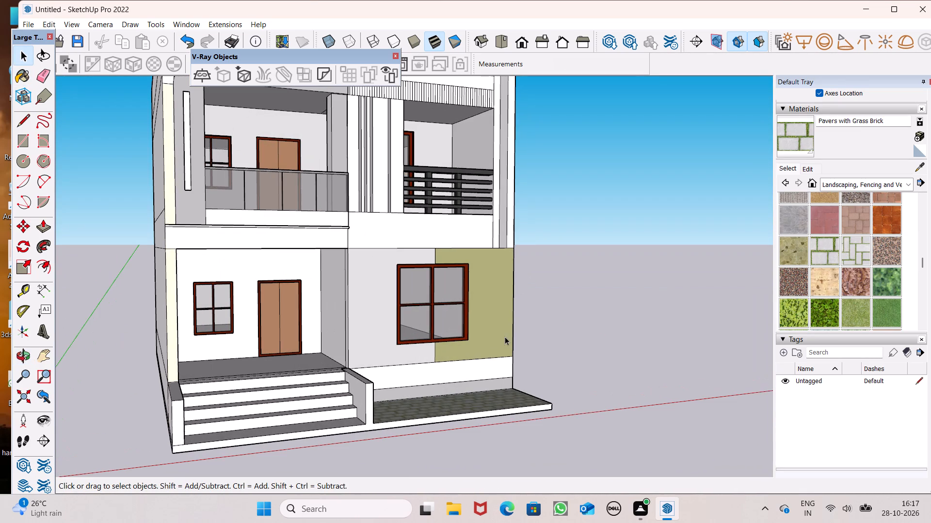
pyautogui.scroll(-4, 430, 345)
pyautogui.moveTo(388, 383); pyautogui.dragTo(278, 385, button='middle')
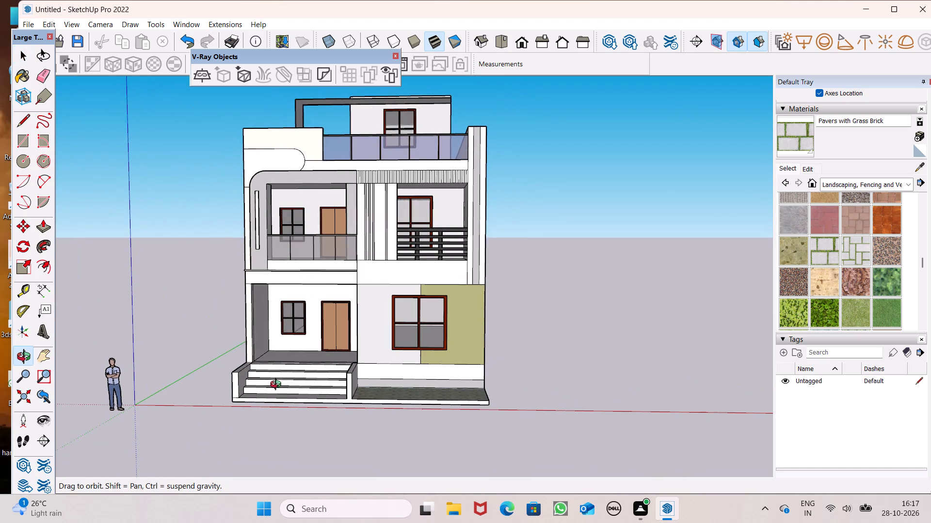
pyautogui.moveTo(278, 385); pyautogui.dragTo(279, 386, button='middle')
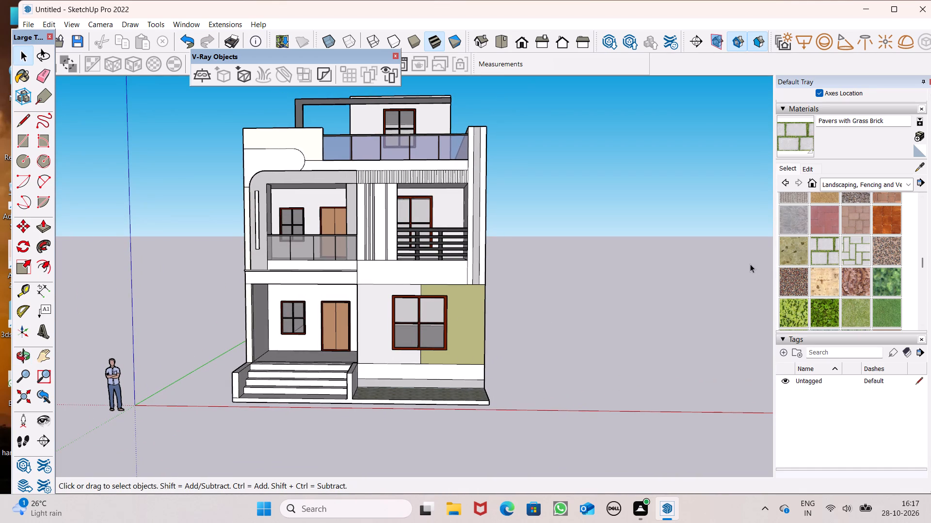
pyautogui.scroll(1, 757, 255)
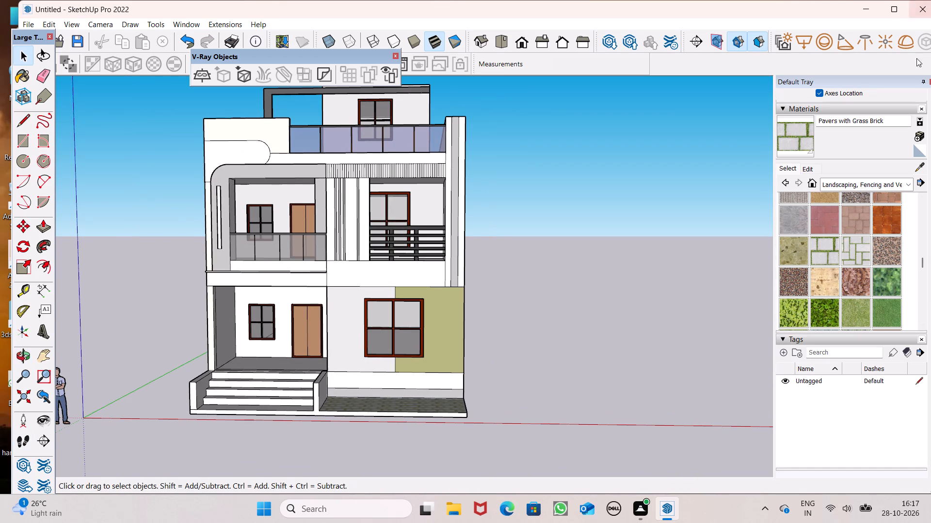
pyautogui.click(850, 188)
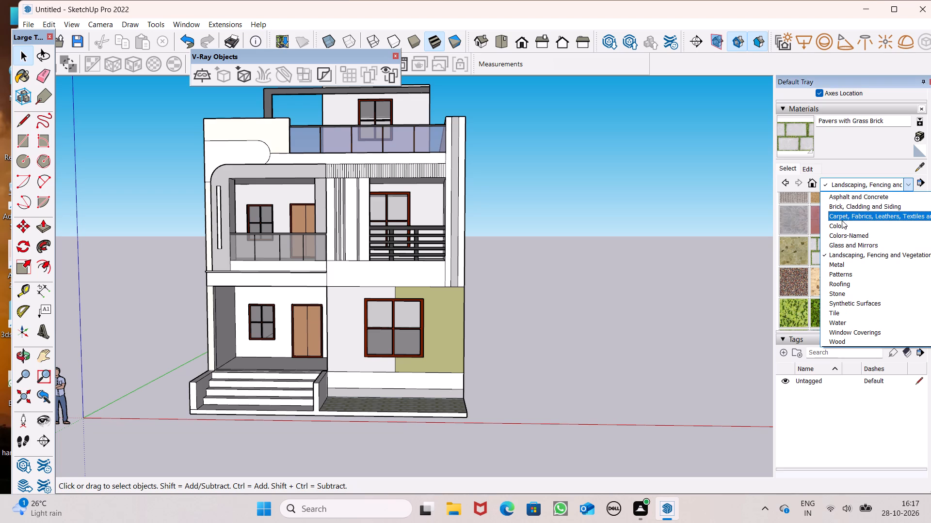
pyautogui.click(842, 223)
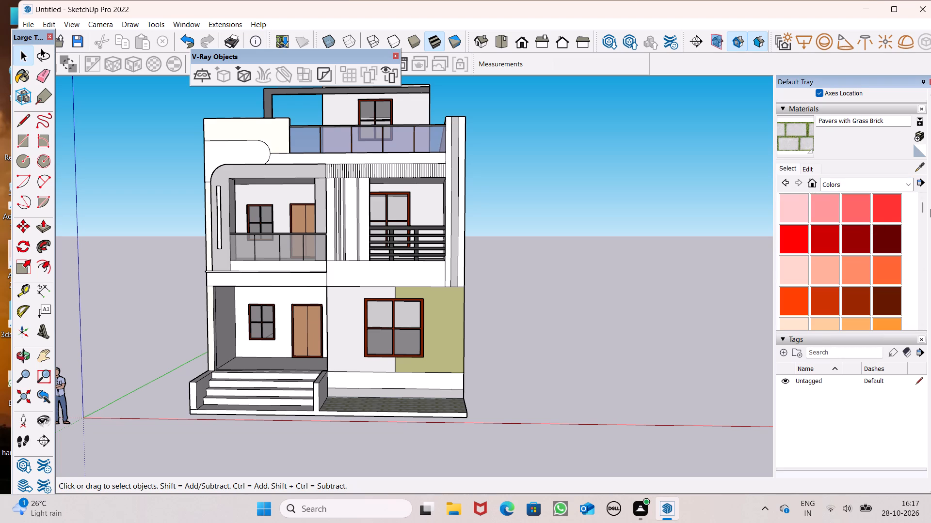
pyautogui.scroll(-3, 838, 237)
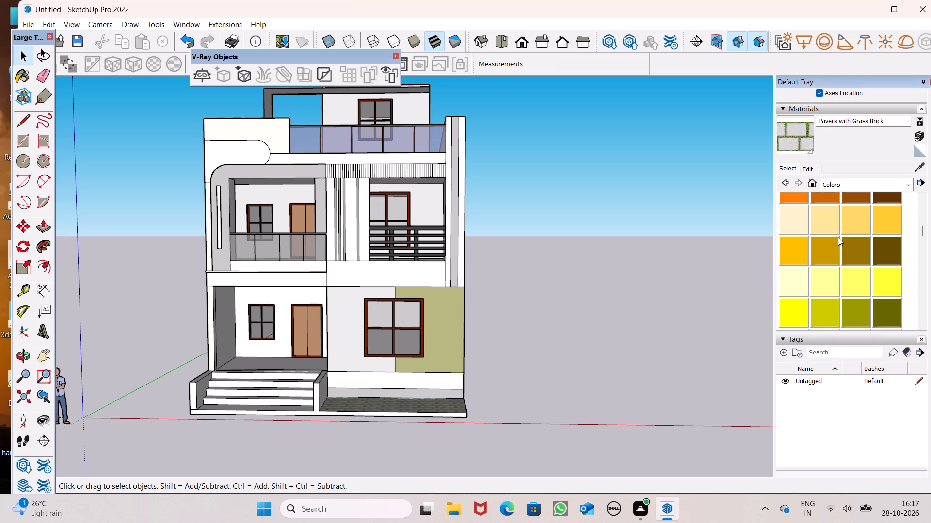
pyautogui.click(844, 190)
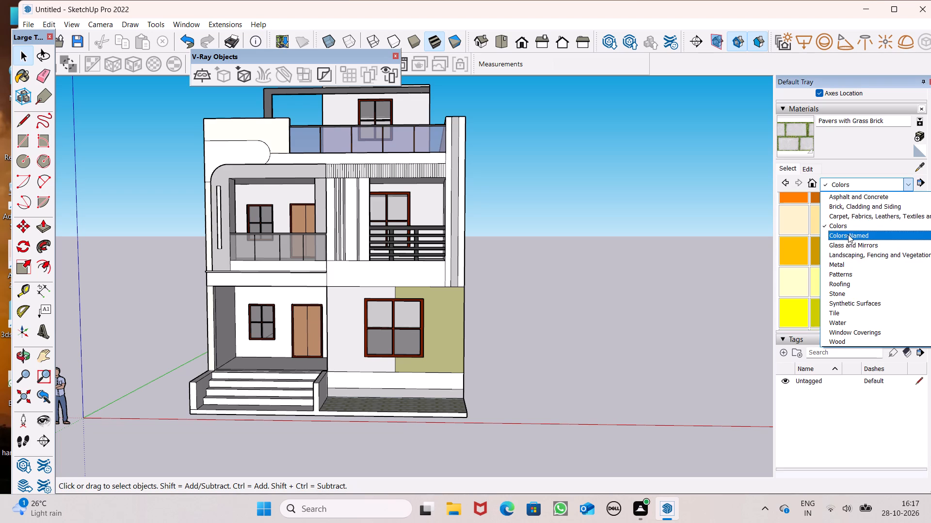
pyautogui.click(849, 232)
pyautogui.scroll(-14, 852, 260)
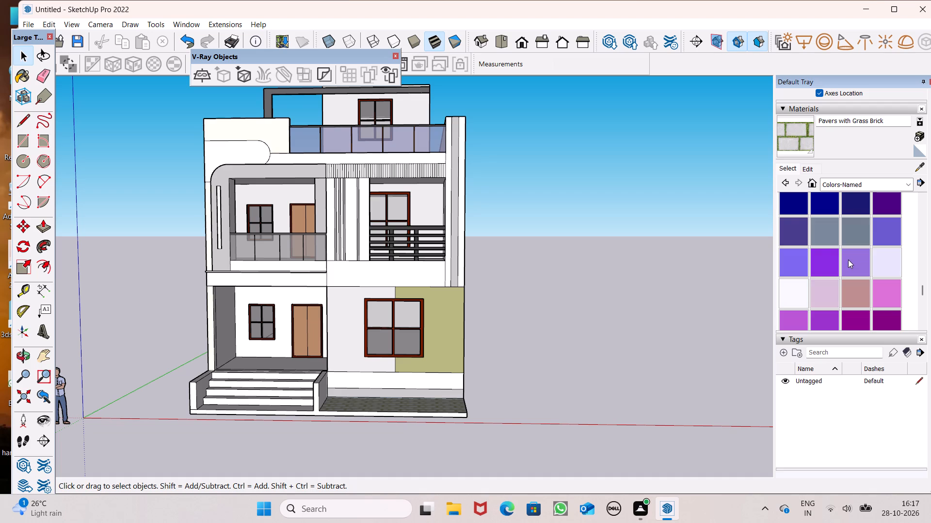
pyautogui.click(846, 230)
pyautogui.scroll(4, 536, 292)
pyautogui.click(358, 264)
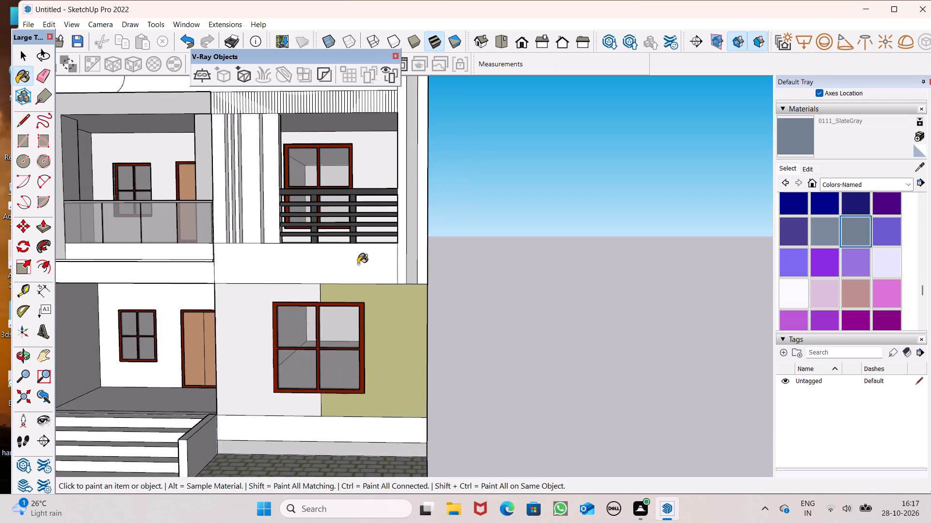
# Paint the round-ended panel above the curved balcony frame with the same 0111_SlateGray colour.
pyautogui.scroll(-6, 601, 158)
pyautogui.moveTo(596, 187); pyautogui.dragTo(620, 289, button='middle')
pyautogui.scroll(5, 353, 165)
pyautogui.click(228, 97)
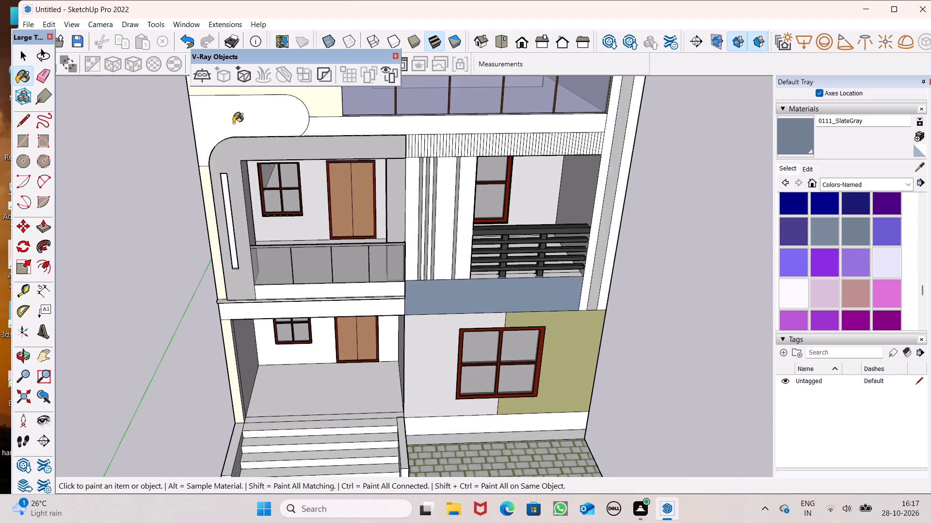
pyautogui.scroll(-1, 519, 321)
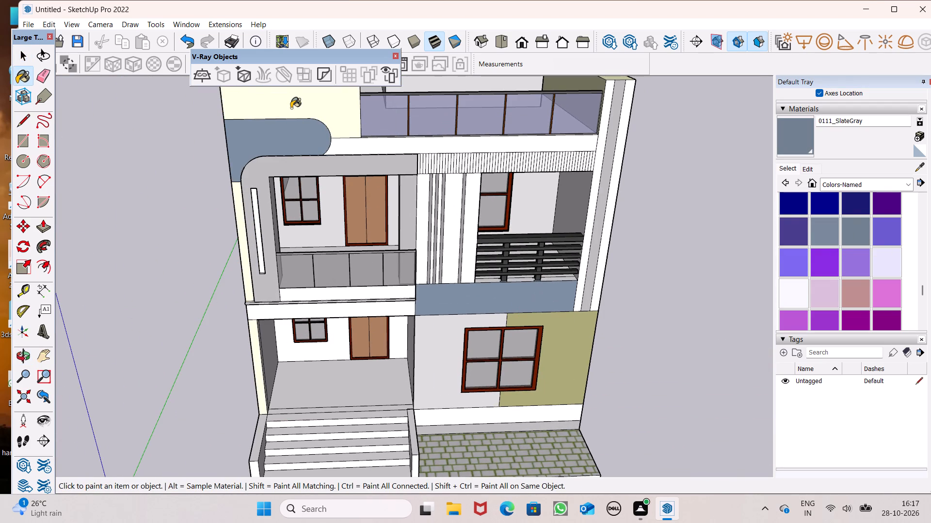
pyautogui.scroll(-3, 270, 180)
pyautogui.moveTo(247, 251); pyautogui.dragTo(259, 241, button='middle')
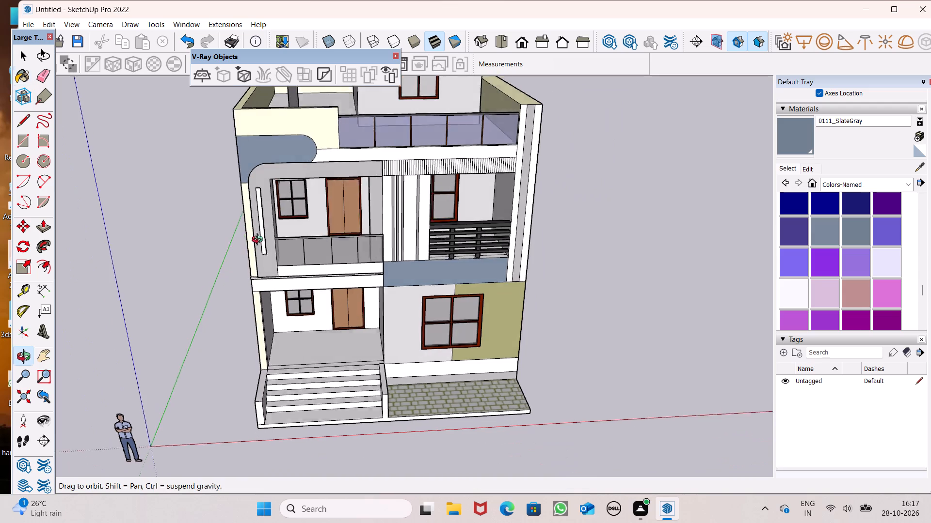
pyautogui.moveTo(259, 241); pyautogui.dragTo(214, 198, button='middle')
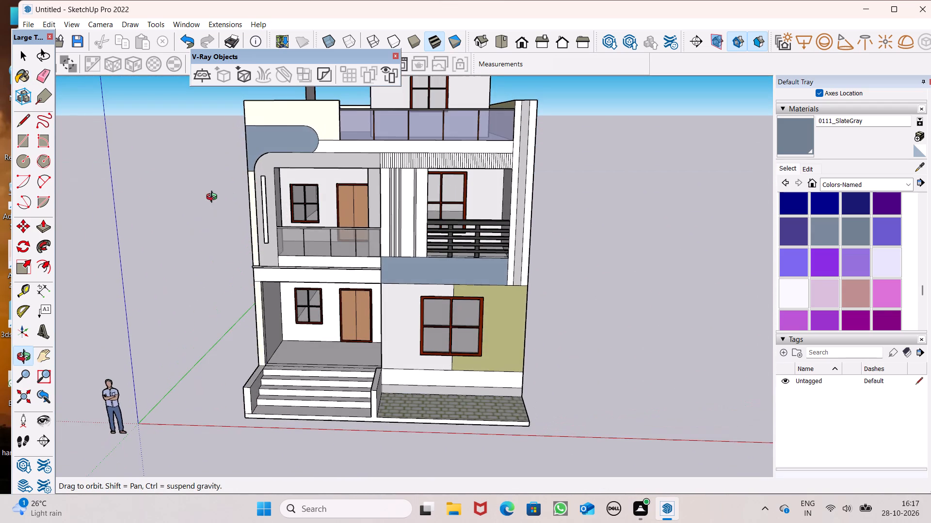
# Paint the wall band below the first-floor glass balcony railing with Color C08 from the Colors collection.
pyautogui.moveTo(214, 198); pyautogui.dragTo(215, 191, button='middle')
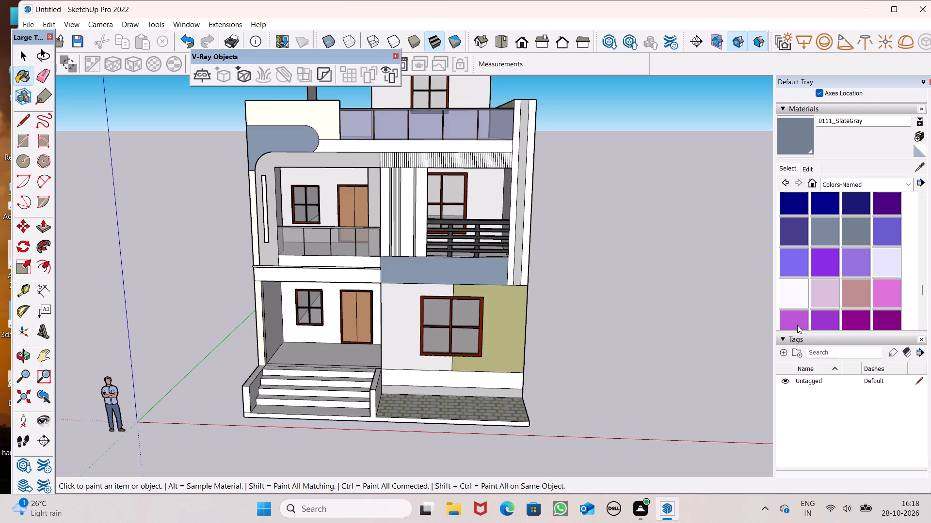
pyautogui.click(831, 182)
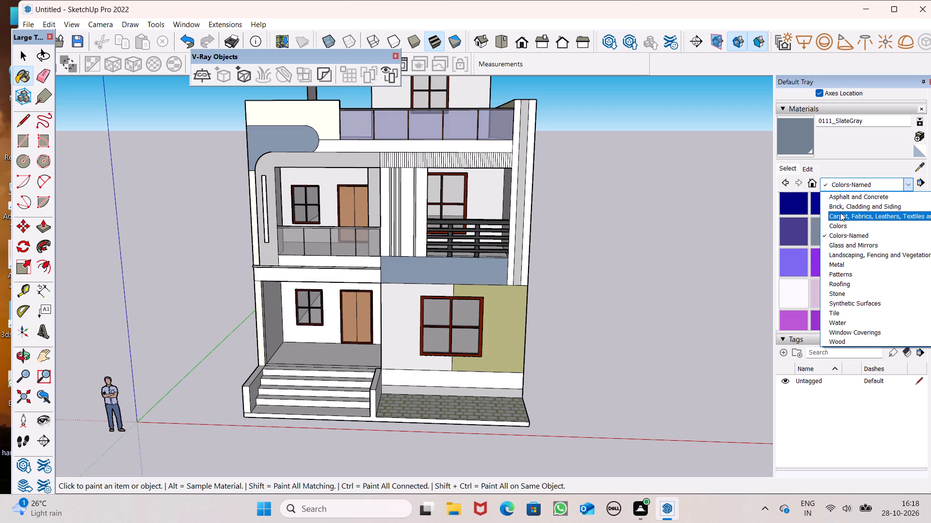
pyautogui.click(846, 225)
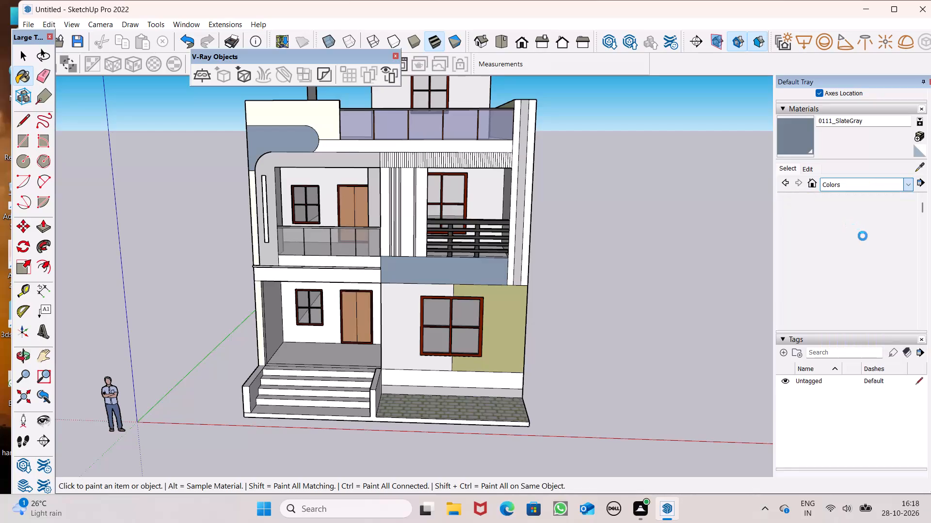
pyautogui.scroll(-4, 863, 236)
pyautogui.scroll(1, 863, 254)
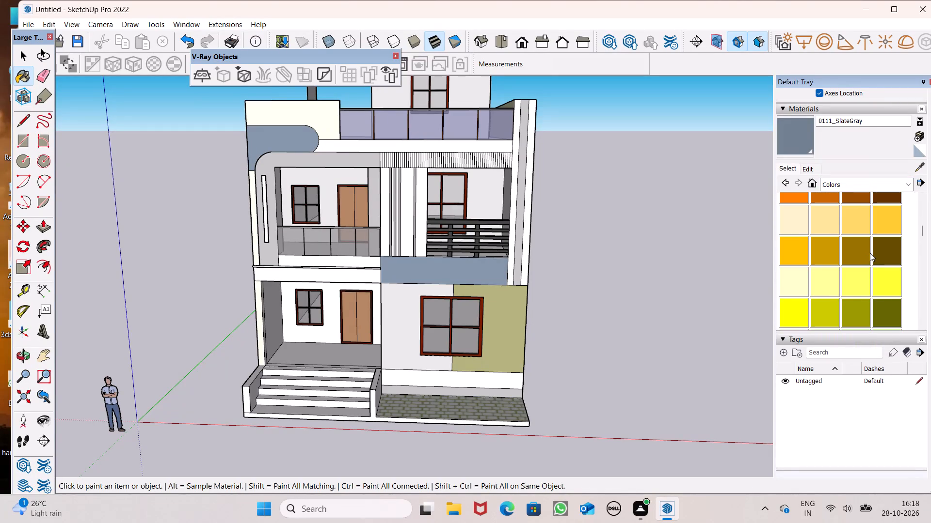
pyautogui.scroll(1, 870, 253)
pyautogui.click(881, 253)
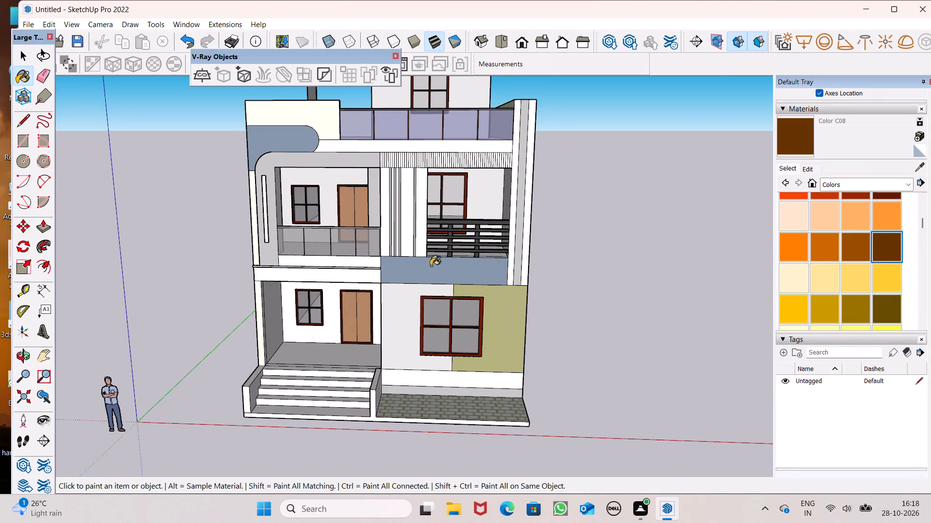
pyautogui.scroll(6, 284, 267)
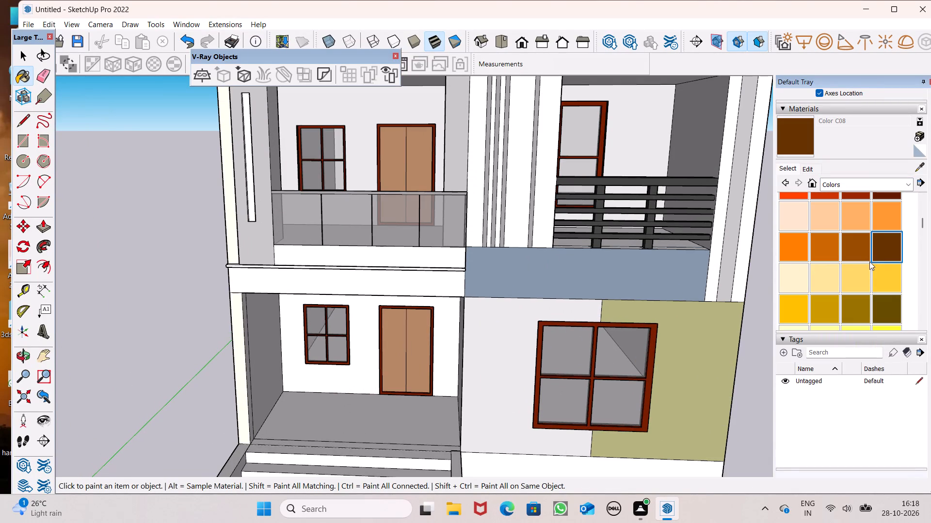
pyautogui.click(865, 243)
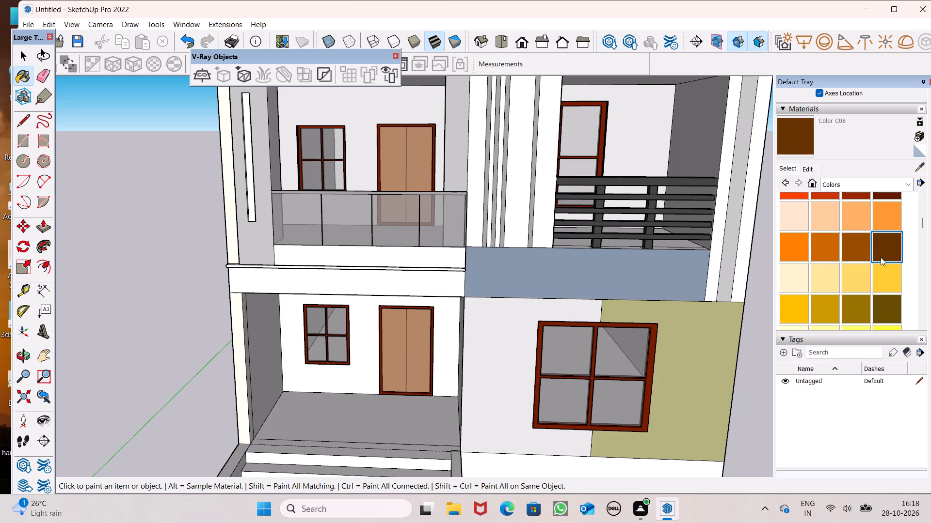
pyautogui.click(880, 255)
pyautogui.scroll(5, 531, 260)
pyautogui.click(385, 256)
# Paint the long band below the roof terrace's glass railing with the same Color C08.
pyautogui.scroll(-6, 441, 348)
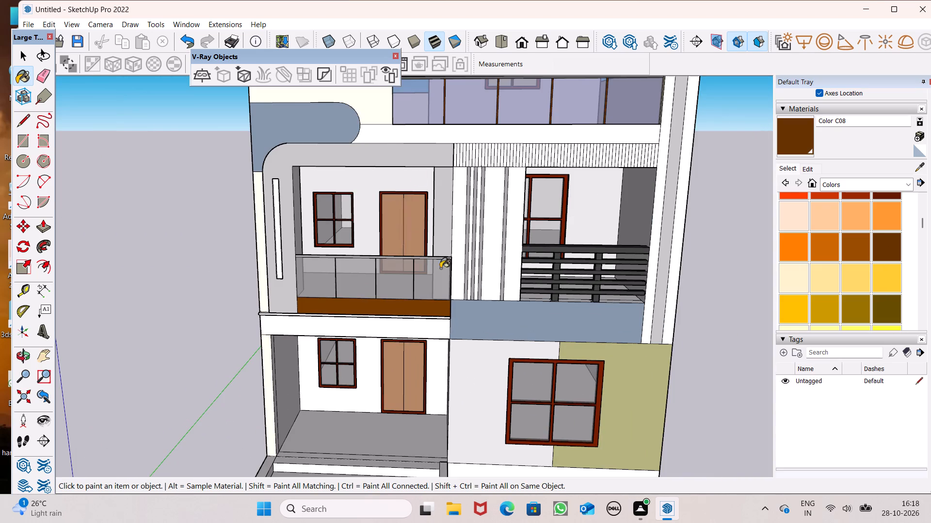
pyautogui.scroll(2, 395, 80)
pyautogui.scroll(4, 427, 144)
pyautogui.click(427, 131)
# Edit the Color C08 material, setting its green value to 72 to turn the bands olive-brown.
pyautogui.scroll(-4, 430, 157)
pyautogui.moveTo(427, 189); pyautogui.dragTo(460, 241, button='middle')
pyautogui.scroll(1, 461, 241)
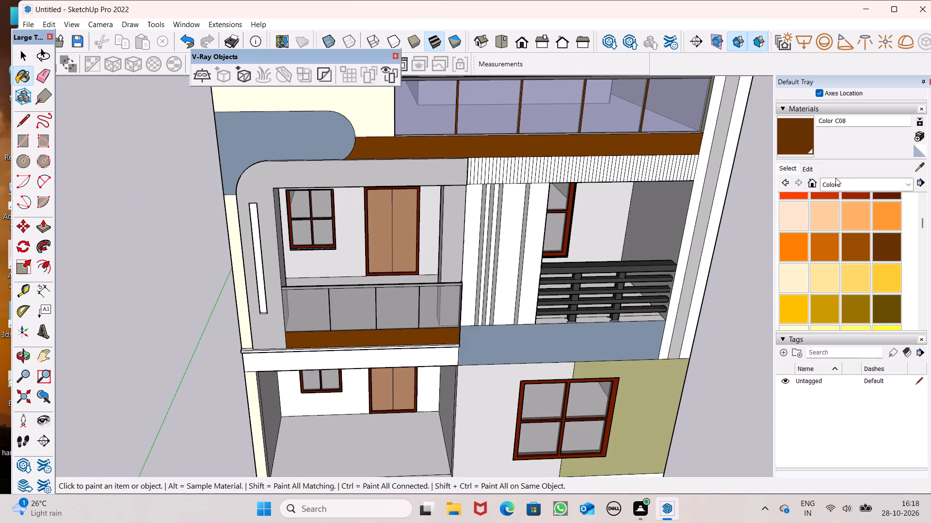
pyautogui.click(801, 170)
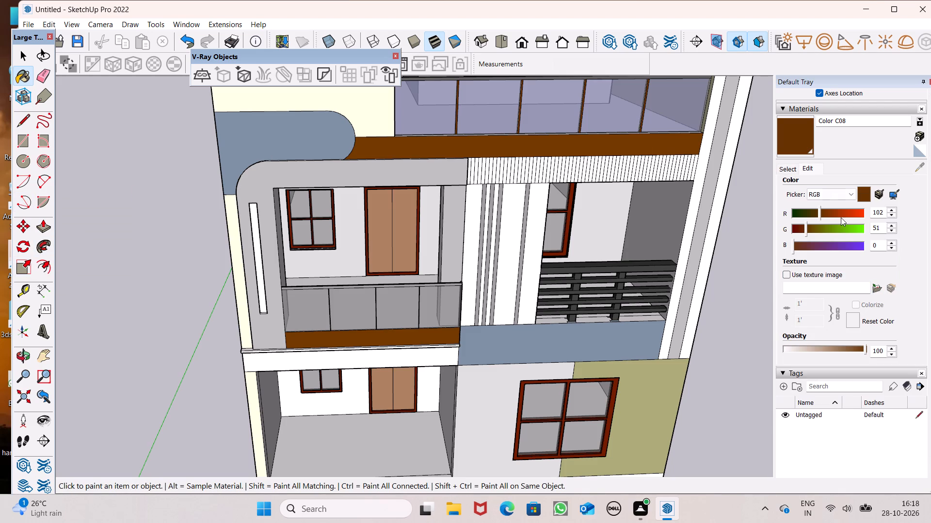
pyautogui.click(819, 223)
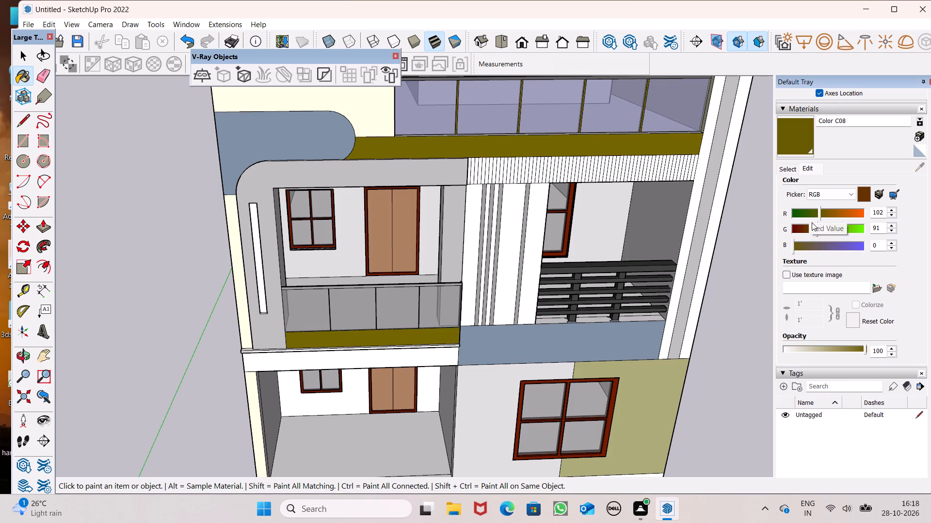
pyautogui.click(809, 225)
pyautogui.scroll(4, 824, 234)
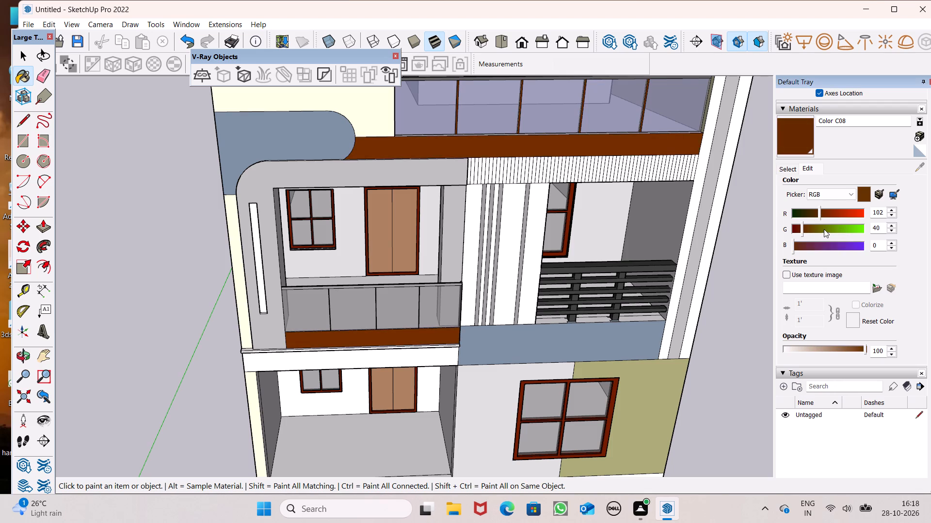
pyautogui.click(814, 225)
pyautogui.scroll(-5, 458, 169)
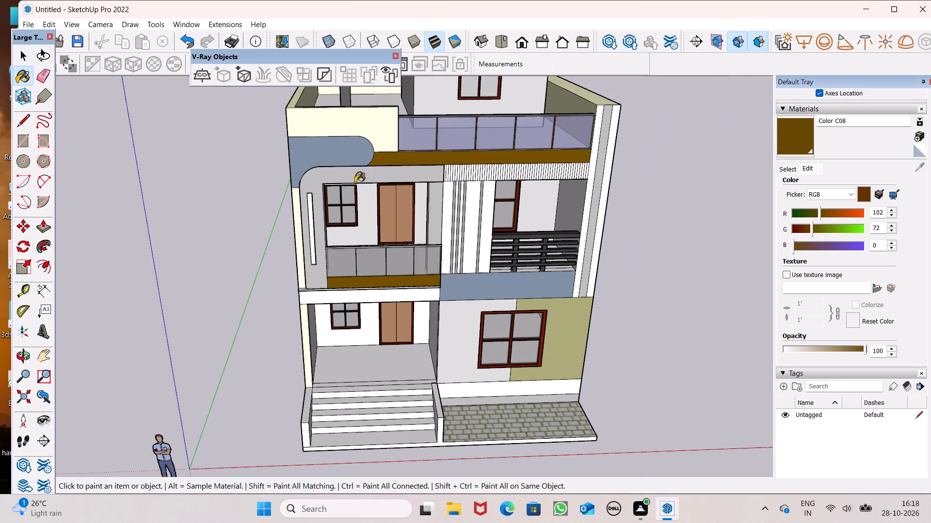
# Examine the coloured house from the front, the plain side wall and above to review the facade finishes.
pyautogui.moveTo(351, 195); pyautogui.dragTo(328, 71, button='middle')
pyautogui.scroll(1, 330, 77)
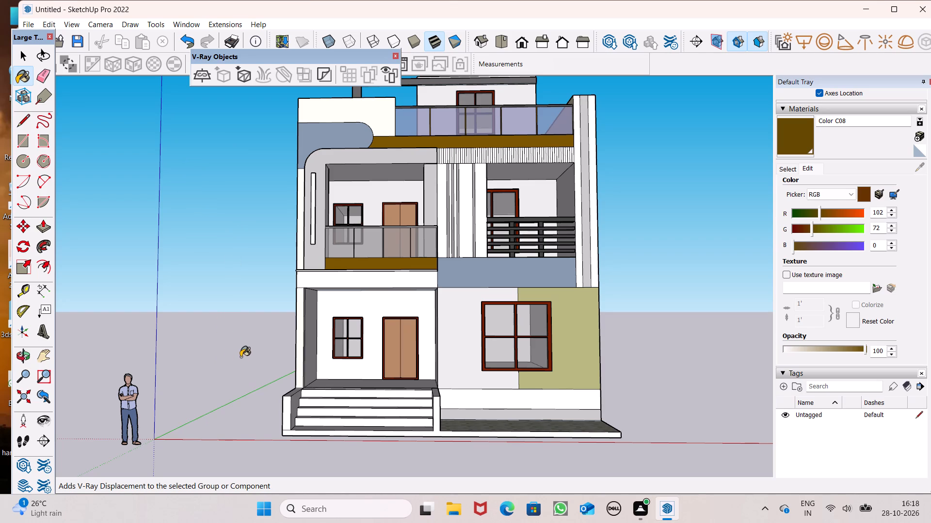
pyautogui.moveTo(239, 304); pyautogui.dragTo(238, 304, button='middle')
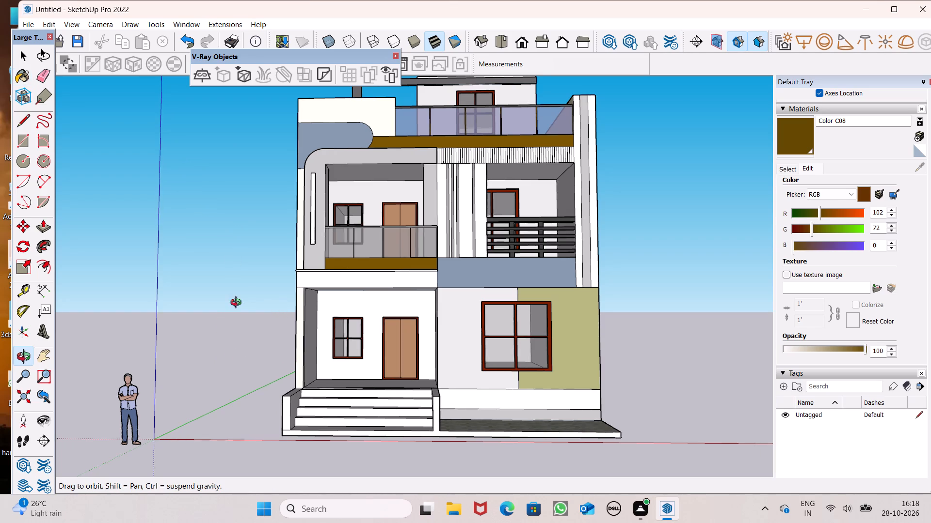
pyautogui.moveTo(238, 304); pyautogui.dragTo(537, 373, button='middle')
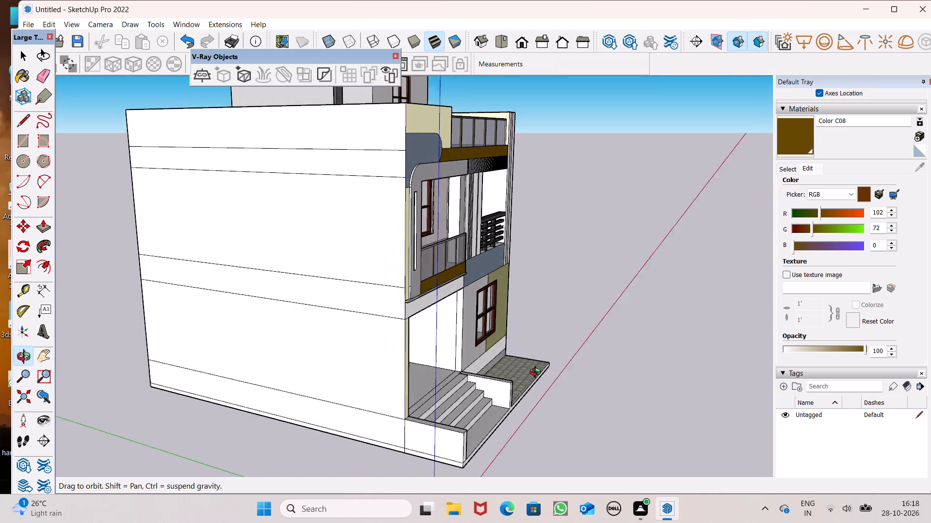
pyautogui.moveTo(537, 373); pyautogui.dragTo(266, 391, button='middle')
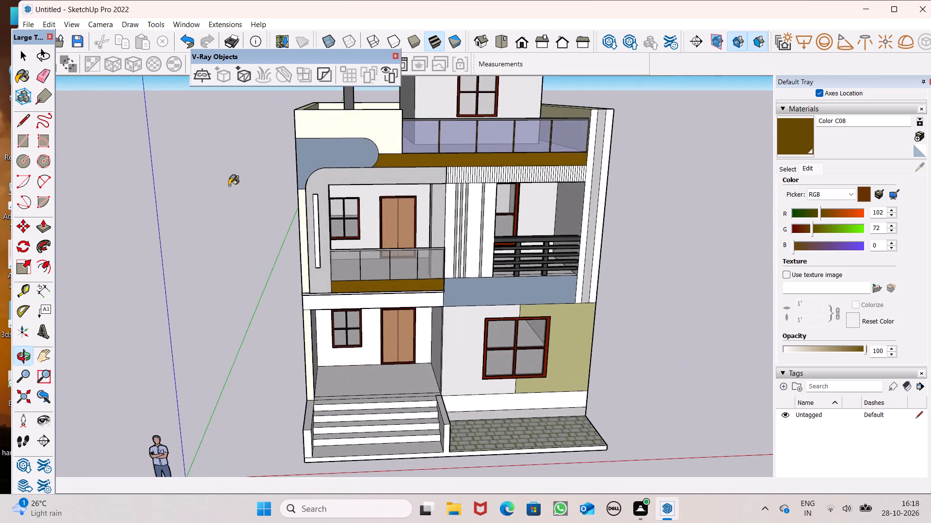
pyautogui.scroll(-3, 225, 192)
pyautogui.moveTo(699, 335); pyautogui.dragTo(685, 292, button='middle')
pyautogui.scroll(1, 518, 103)
pyautogui.press('space')
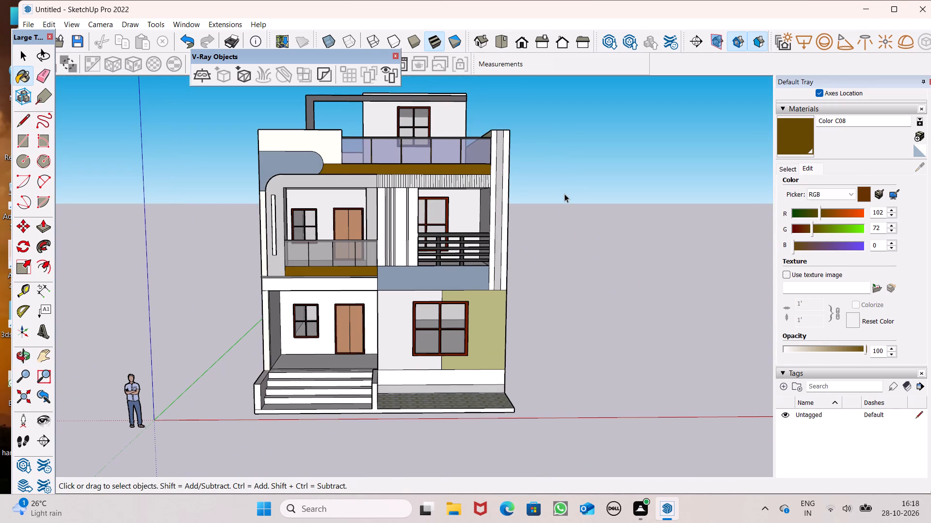
pyautogui.scroll(2, 564, 208)
pyautogui.scroll(-2, 512, 300)
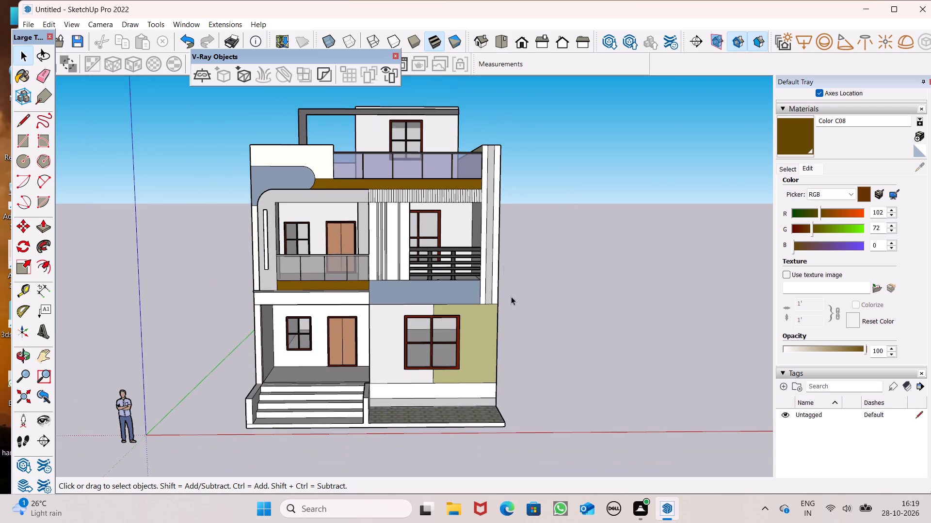
pyautogui.scroll(1, 504, 96)
pyautogui.scroll(-1, 504, 96)
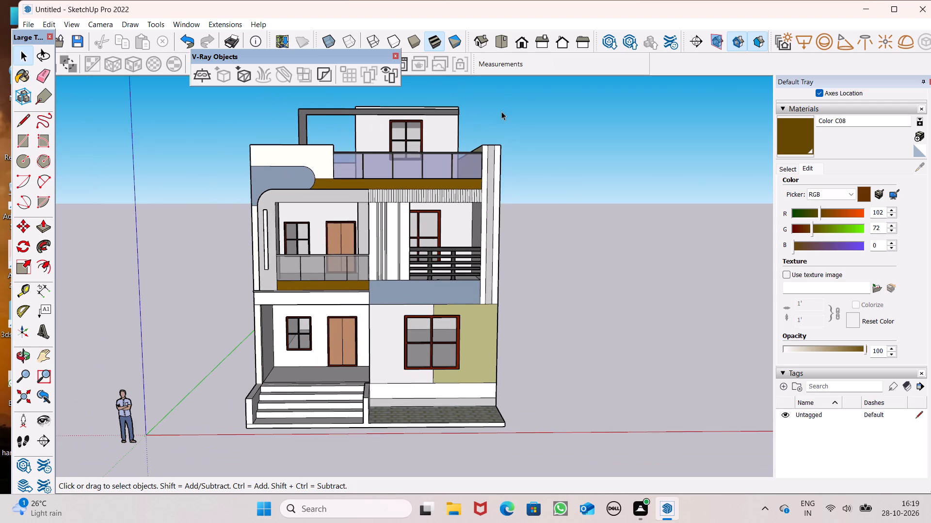
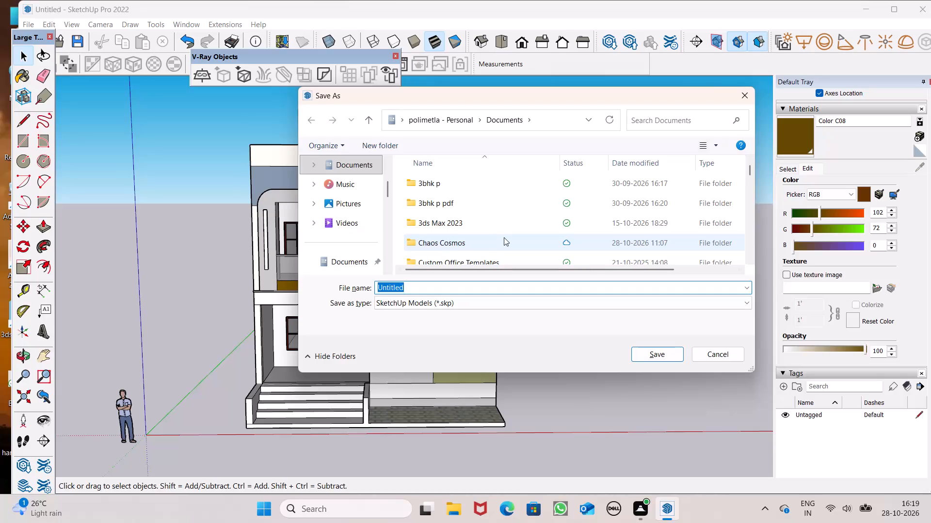
# Save the house model in the Documents folder as a SketchUp model named "home design 2bhk".
pyautogui.press('BackSpace')
pyautogui.write('home design')
pyautogui.press('space')
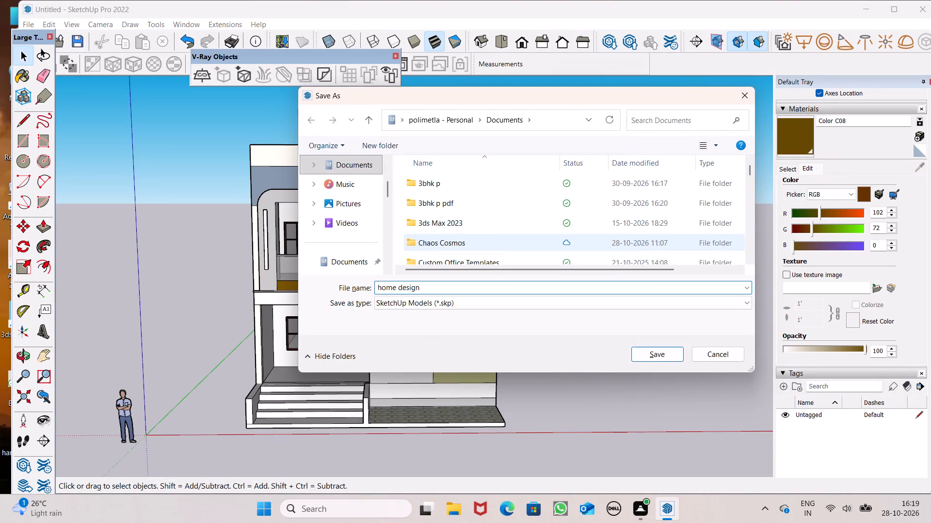
pyautogui.press('2')
pyautogui.write('bhk')
pyautogui.click(665, 356)
pyautogui.hscroll(-4, 291, 358)
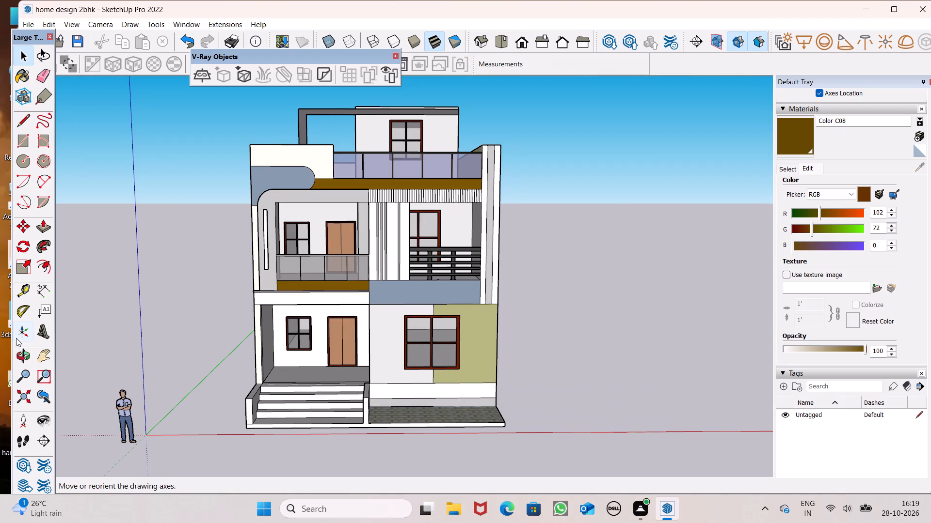
# Export the current front view of the house as a 2D JPEG image named "home design 2bhk" in the Documents folder.
pyautogui.hscroll(-3, 16, 338)
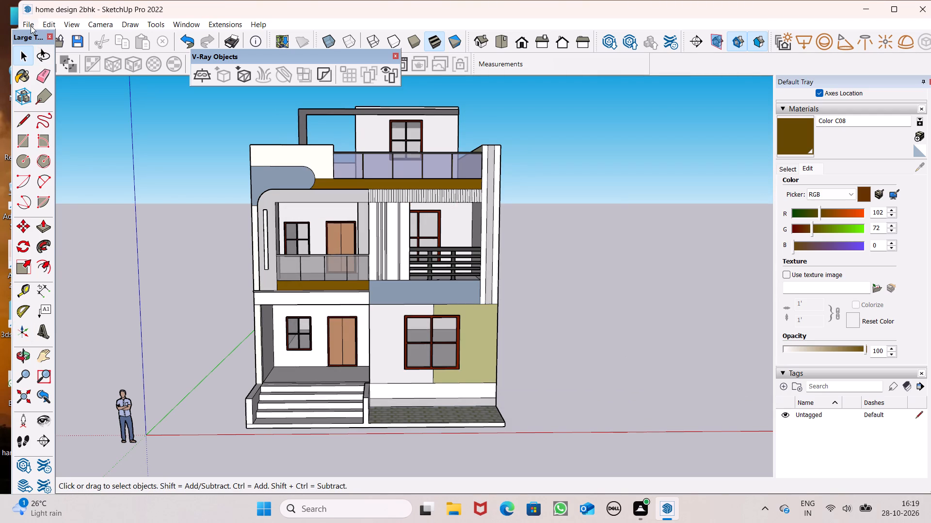
pyautogui.click(29, 29)
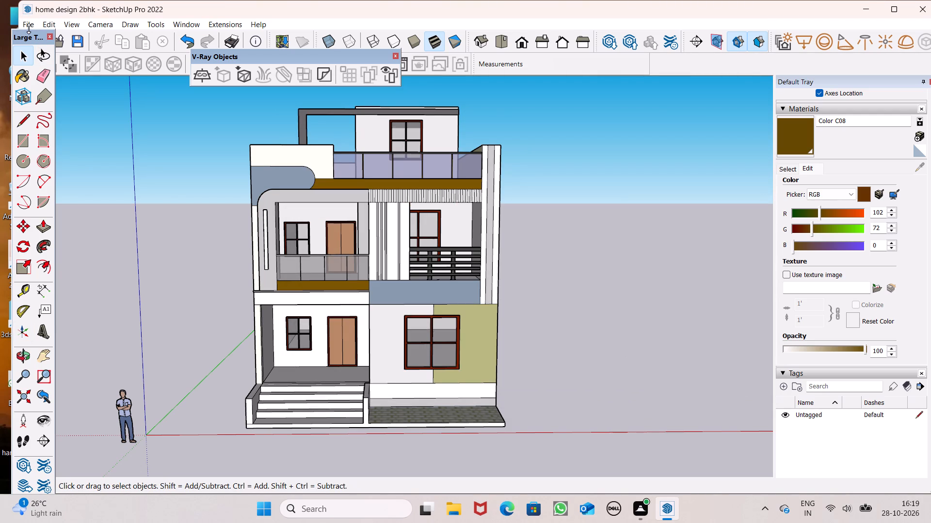
pyautogui.click(29, 29)
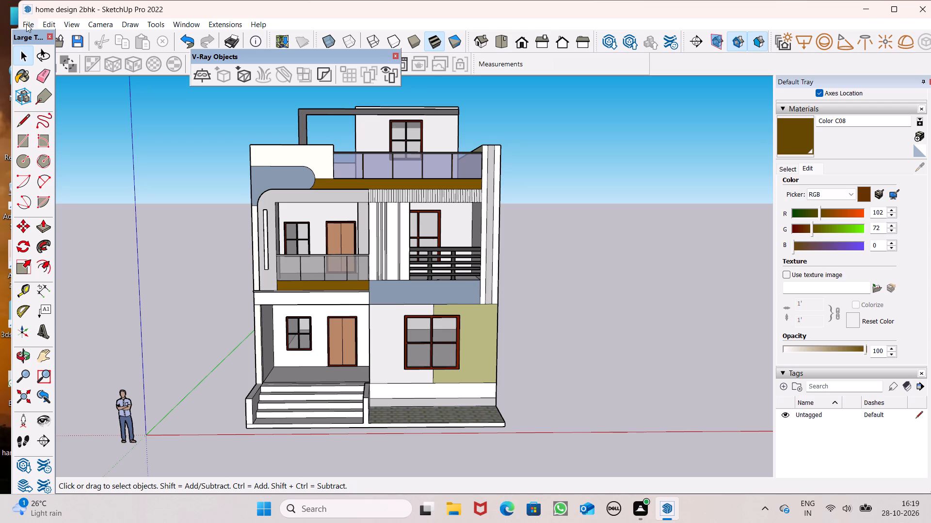
pyautogui.click(26, 24)
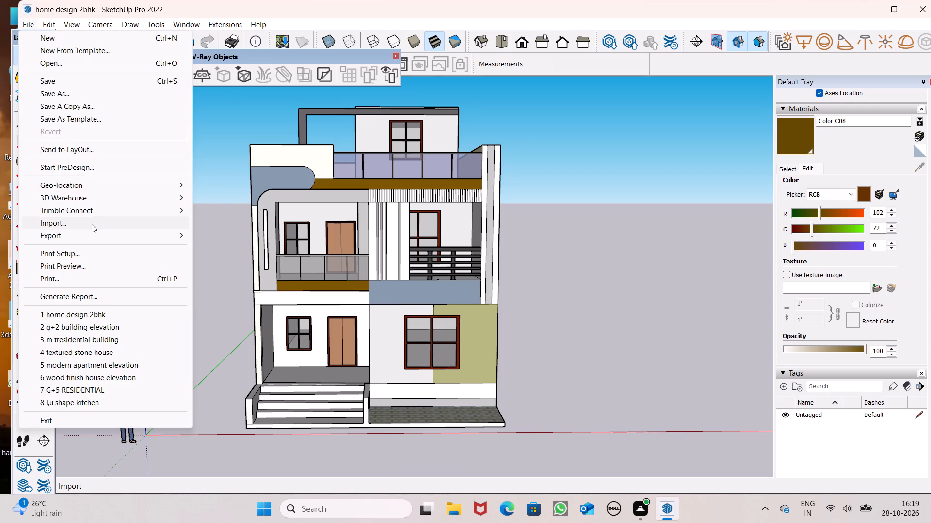
pyautogui.click(91, 232)
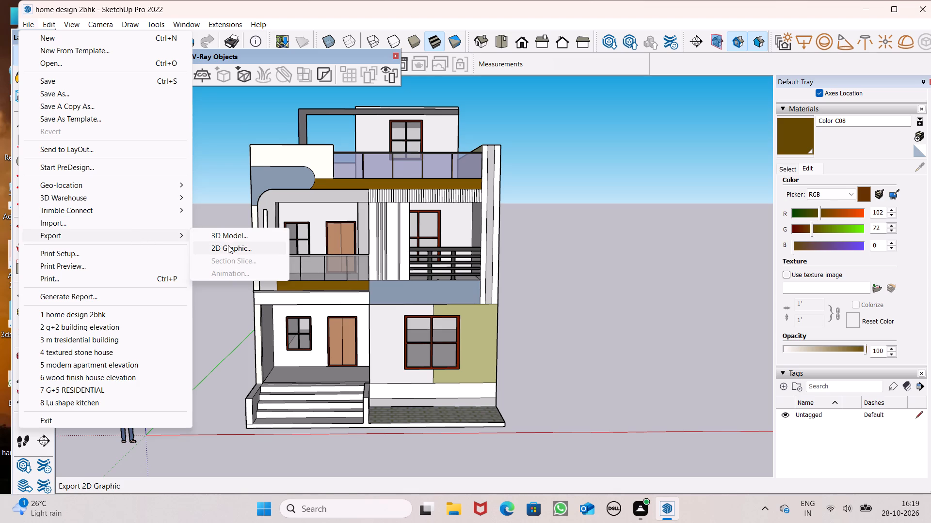
pyautogui.click(226, 244)
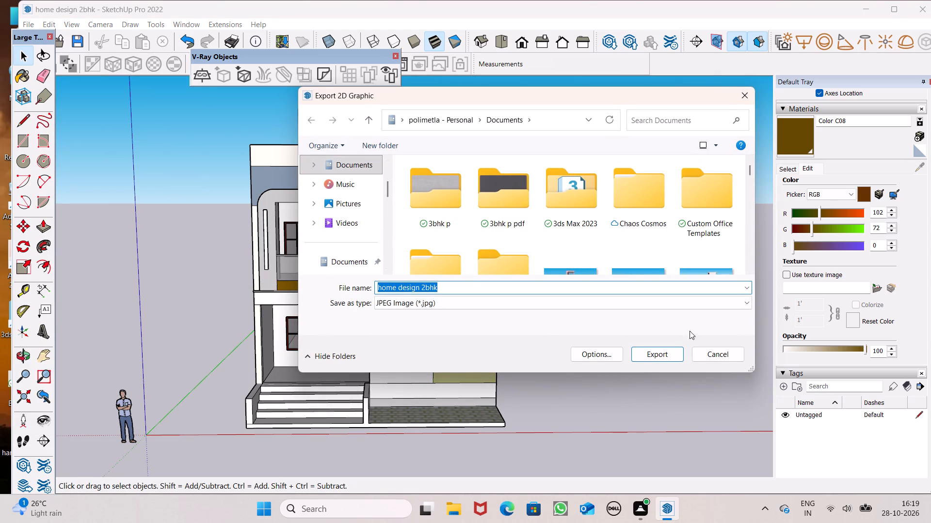
pyautogui.click(674, 359)
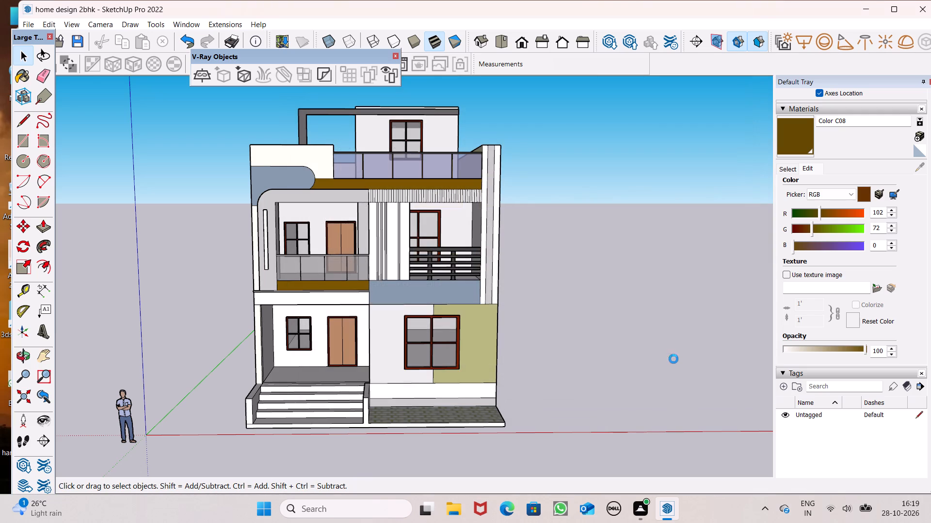